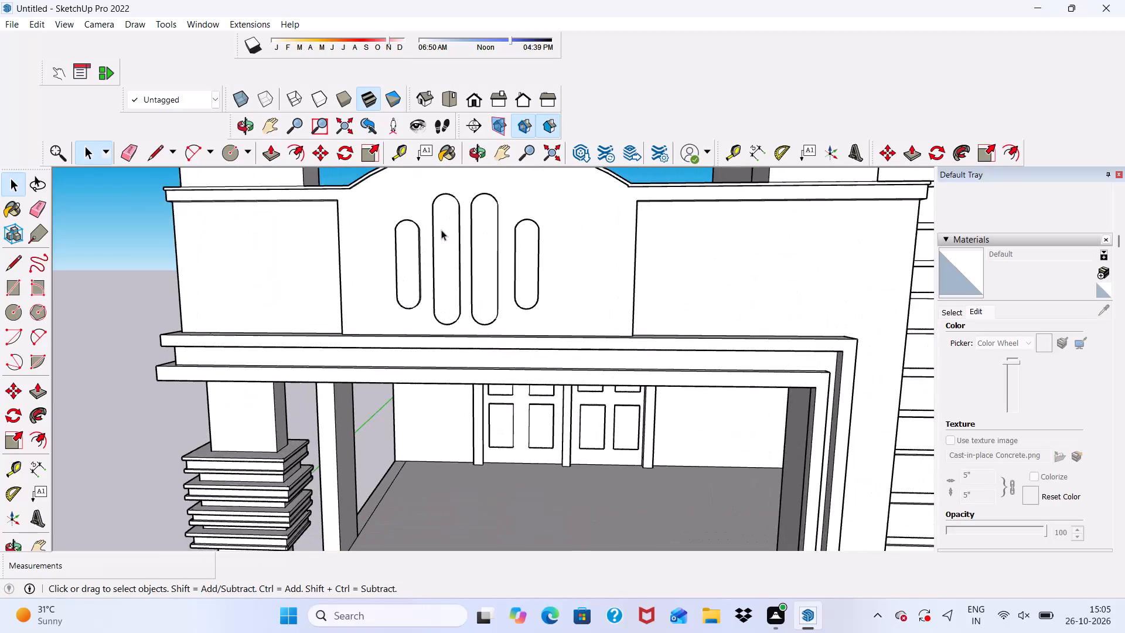
Paint the yellow outer border of the balcony ceiling with 0001_PaleVioletRed from the Colors-Named collection.
{"action": "middle_click_drag", "start_coordinate": [452, 244], "coordinate": [474, 236]}
{"action": "scroll", "coordinate": [479, 220], "scroll_direction": "down", "scroll_amount": 4}
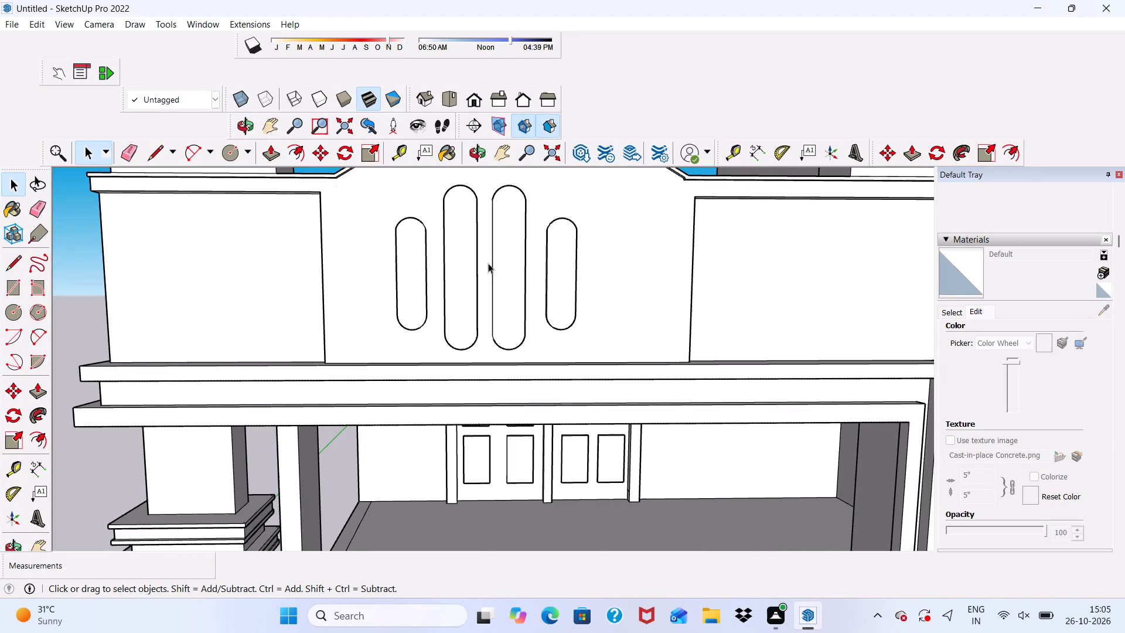
{"action": "scroll", "coordinate": [171, 360], "scroll_direction": "down", "scroll_amount": 2}
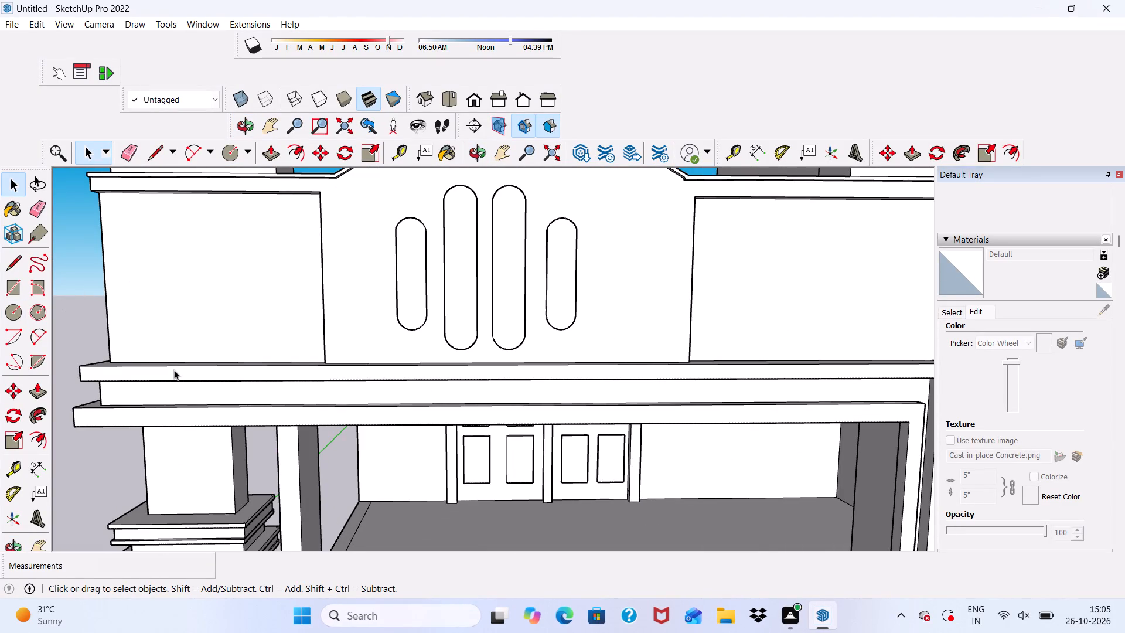
{"action": "scroll", "coordinate": [174, 370], "scroll_direction": "down", "scroll_amount": 2}
{"action": "scroll", "coordinate": [171, 424], "scroll_direction": "down", "scroll_amount": 3}
{"action": "middle_click_drag", "start_coordinate": [250, 437], "coordinate": [213, 254]}
{"action": "scroll", "coordinate": [339, 377], "scroll_direction": "up", "scroll_amount": 5}
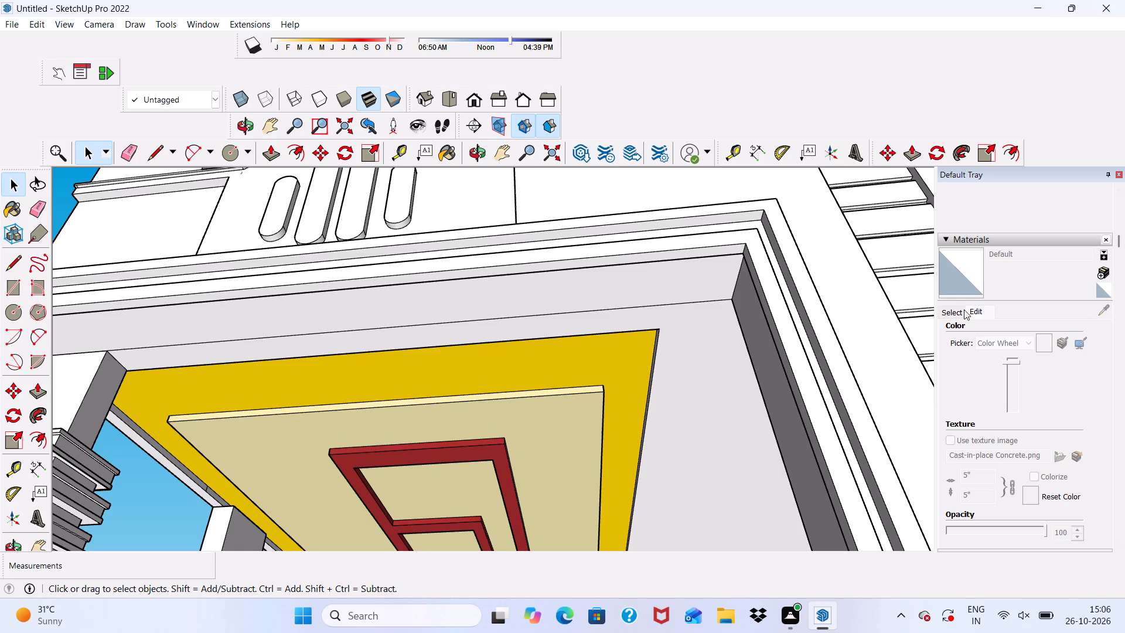
{"action": "left_click", "coordinate": [958, 312]}
{"action": "scroll", "coordinate": [963, 318], "scroll_direction": "down", "scroll_amount": 1}
{"action": "scroll", "coordinate": [918, 96], "scroll_direction": "up", "scroll_amount": 1}
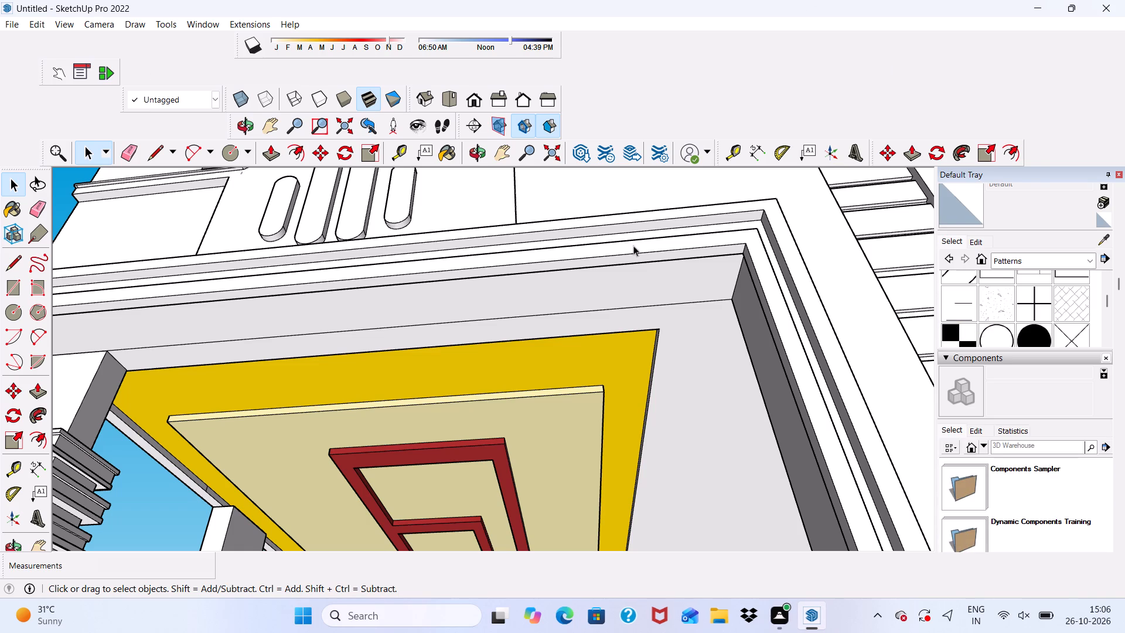
{"action": "left_click", "coordinate": [1093, 260]}
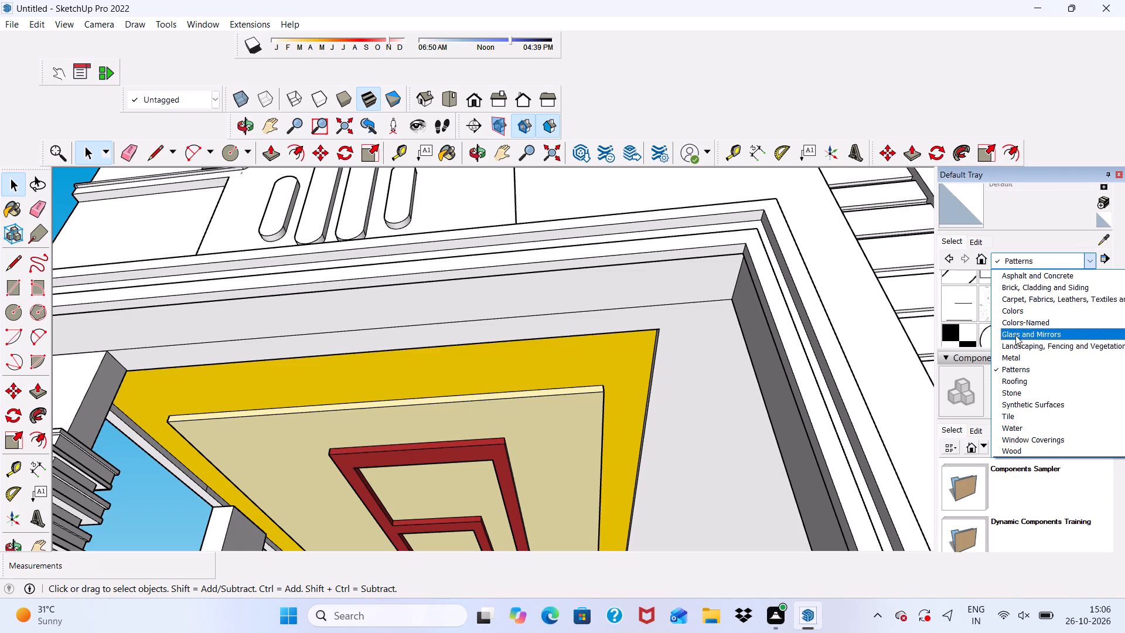
{"action": "left_click", "coordinate": [1027, 324]}
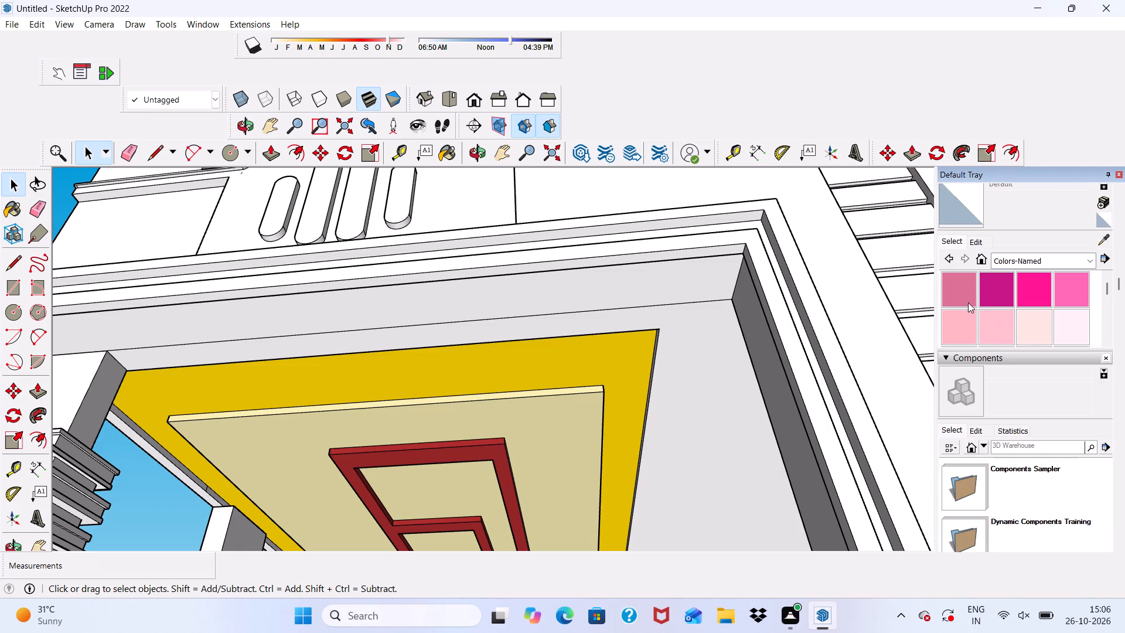
{"action": "left_click", "coordinate": [964, 296]}
{"action": "scroll", "coordinate": [661, 365], "scroll_direction": "up", "scroll_amount": 3}
{"action": "left_click", "coordinate": [577, 353]}
{"action": "scroll", "coordinate": [630, 364], "scroll_direction": "up", "scroll_amount": 3}
{"action": "scroll", "coordinate": [628, 359], "scroll_direction": "down", "scroll_amount": 3}
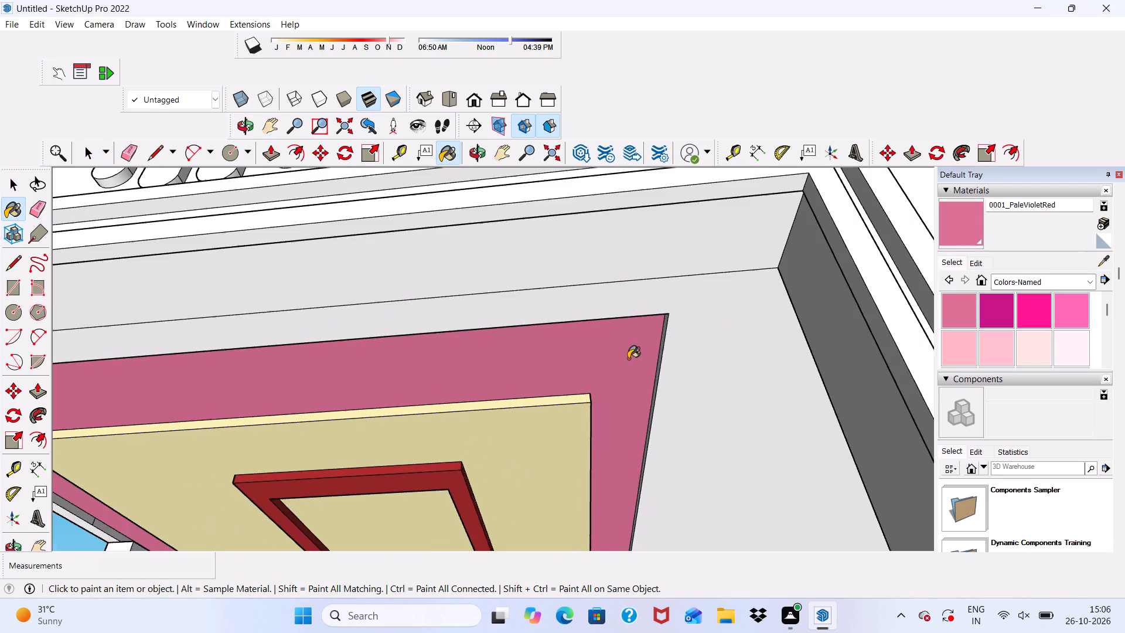
Paint the grey side faces around the outer ceiling border with 0001_PaleVioletRed.
{"action": "middle_click_drag", "start_coordinate": [628, 359], "coordinate": [694, 356]}
{"action": "scroll", "coordinate": [660, 357], "scroll_direction": "up", "scroll_amount": 12}
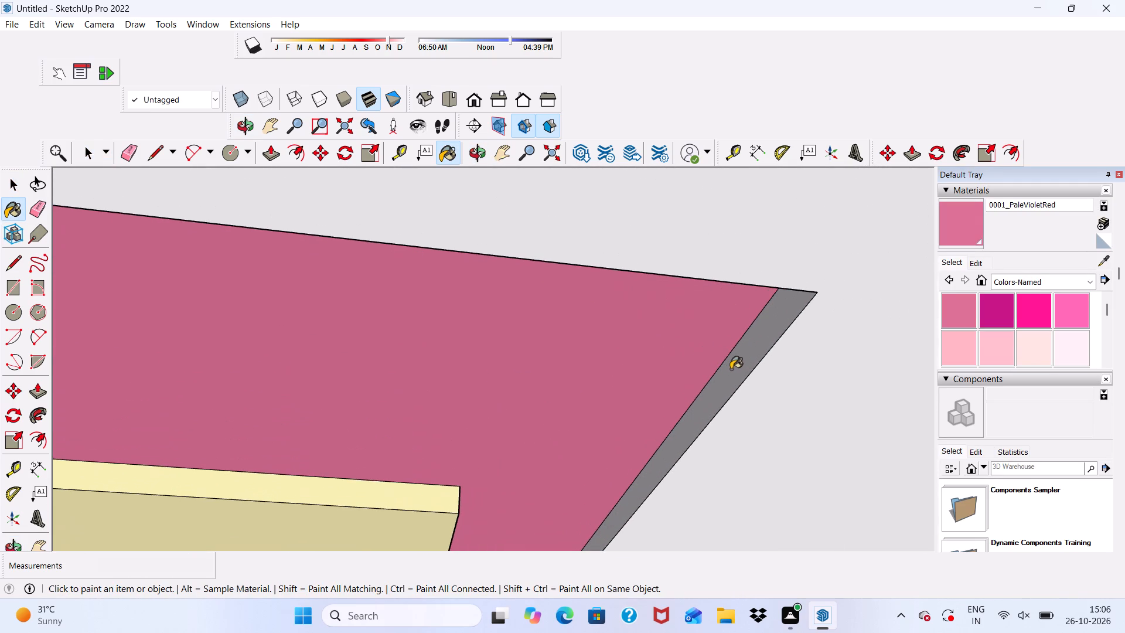
{"action": "left_click", "coordinate": [731, 369]}
{"action": "scroll", "coordinate": [732, 365], "scroll_direction": "down", "scroll_amount": 1}
{"action": "middle_click_drag", "start_coordinate": [732, 365], "coordinate": [260, 377]}
{"action": "scroll", "coordinate": [261, 368], "scroll_direction": "up", "scroll_amount": 3}
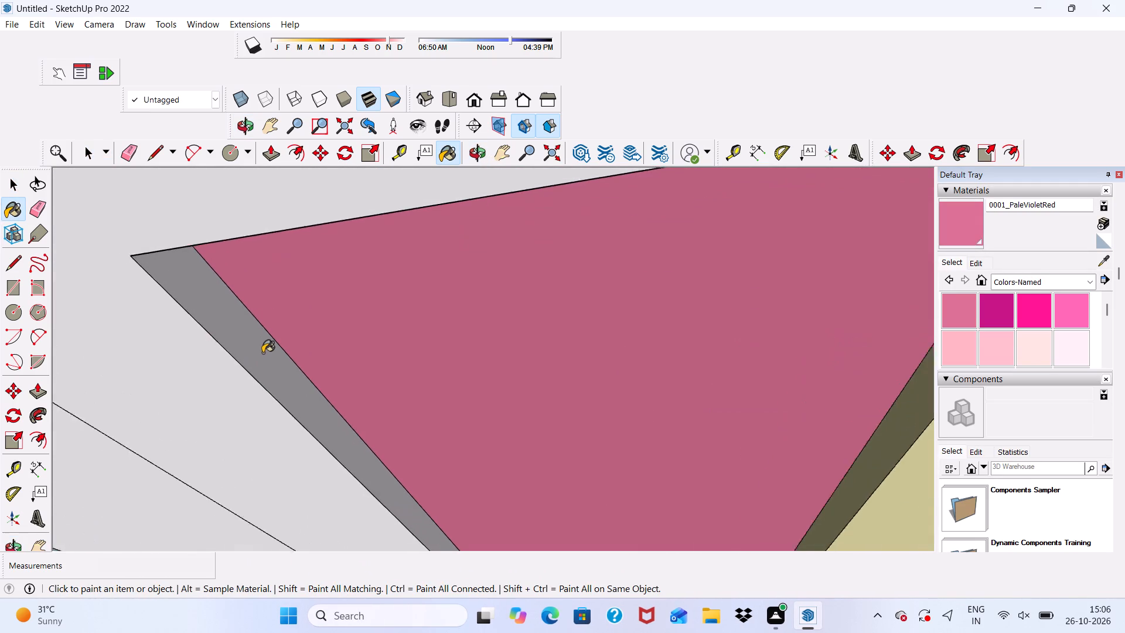
{"action": "scroll", "coordinate": [262, 353], "scroll_direction": "up", "scroll_amount": 2}
{"action": "left_click", "coordinate": [262, 352]}
{"action": "scroll", "coordinate": [254, 356], "scroll_direction": "down", "scroll_amount": 5}
{"action": "middle_click_drag", "start_coordinate": [341, 355], "coordinate": [694, 334]}
{"action": "scroll", "coordinate": [685, 312], "scroll_direction": "up", "scroll_amount": 1}
{"action": "scroll", "coordinate": [661, 283], "scroll_direction": "down", "scroll_amount": 7}
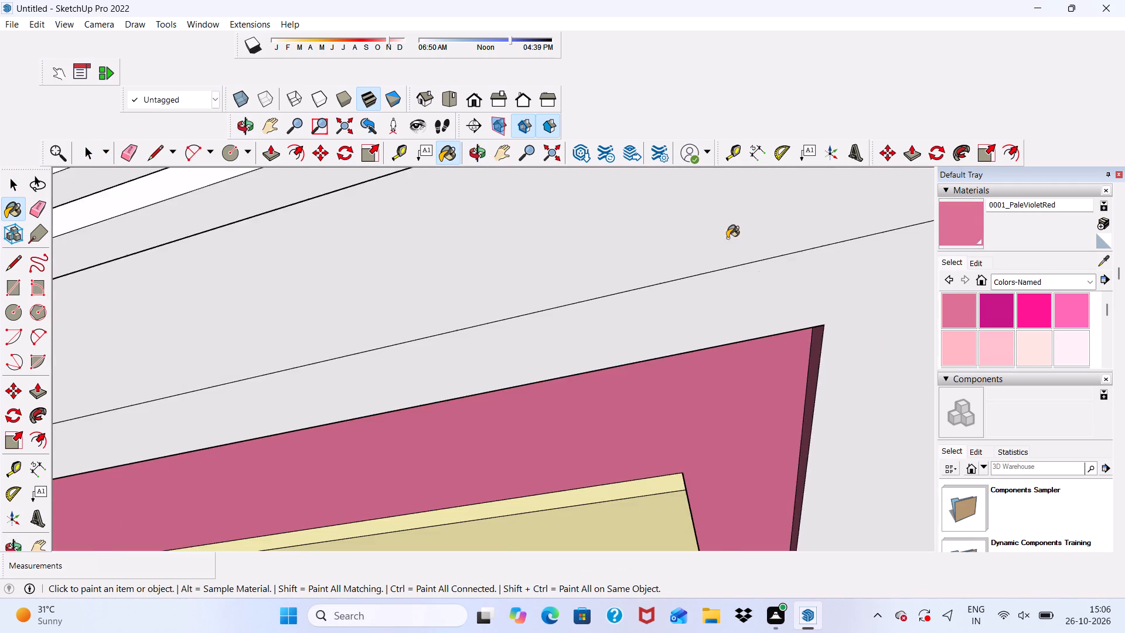
Paint the remaining side-face segments of the ceiling border, beside the balcony columns, with 0001_PaleVioletRed.
{"action": "scroll", "coordinate": [727, 238], "scroll_direction": "down", "scroll_amount": 10}
{"action": "scroll", "coordinate": [526, 373], "scroll_direction": "up", "scroll_amount": 1}
{"action": "scroll", "coordinate": [480, 362], "scroll_direction": "down", "scroll_amount": 5}
{"action": "scroll", "coordinate": [401, 431], "scroll_direction": "up", "scroll_amount": 6}
{"action": "scroll", "coordinate": [315, 261], "scroll_direction": "down", "scroll_amount": 5}
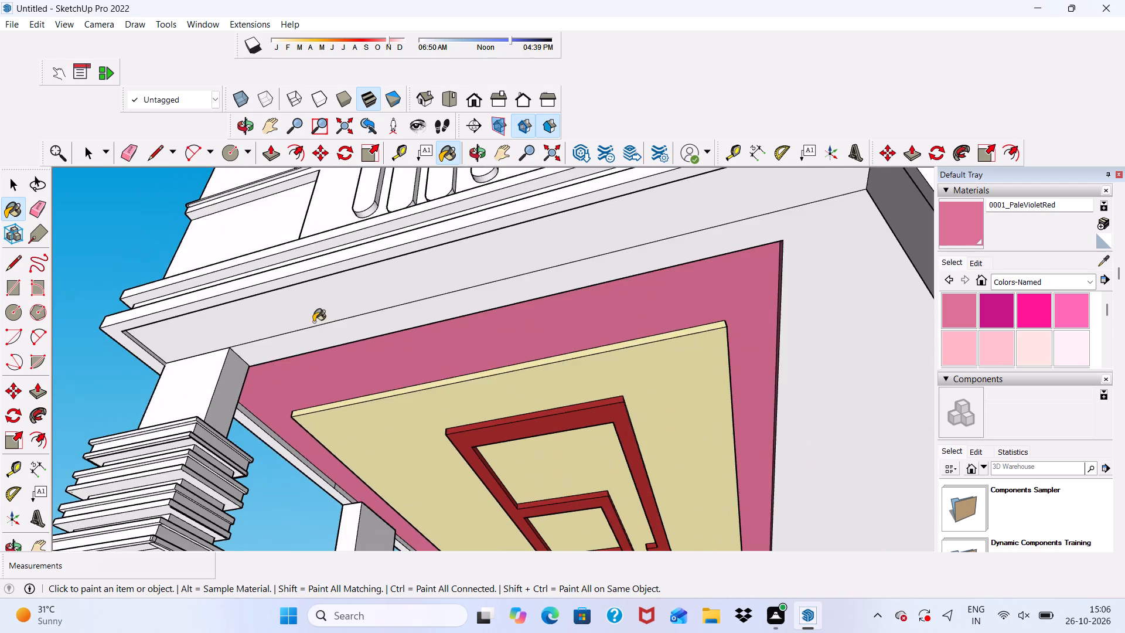
{"action": "scroll", "coordinate": [333, 356], "scroll_direction": "down", "scroll_amount": 4}
{"action": "scroll", "coordinate": [324, 431], "scroll_direction": "up", "scroll_amount": 13}
{"action": "scroll", "coordinate": [209, 411], "scroll_direction": "down", "scroll_amount": 9}
{"action": "scroll", "coordinate": [337, 389], "scroll_direction": "up", "scroll_amount": 4}
{"action": "left_click", "coordinate": [337, 389]}
{"action": "scroll", "coordinate": [299, 345], "scroll_direction": "down", "scroll_amount": 19}
{"action": "scroll", "coordinate": [449, 448], "scroll_direction": "up", "scroll_amount": 2}
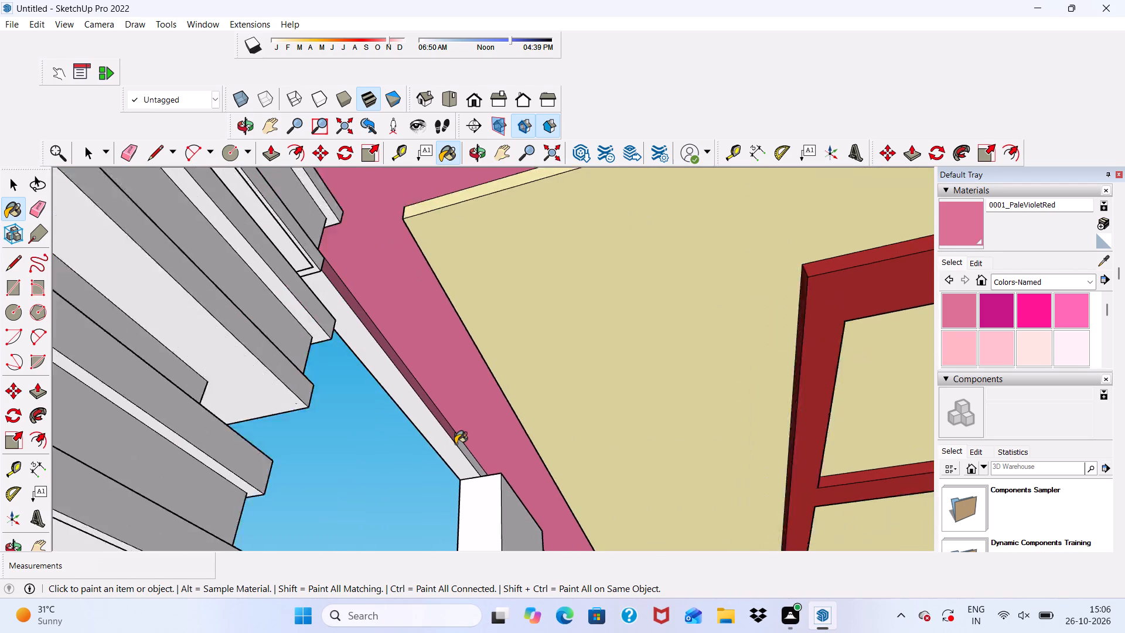
{"action": "scroll", "coordinate": [455, 444], "scroll_direction": "up", "scroll_amount": 7}
{"action": "left_click", "coordinate": [462, 451]}
{"action": "left_click", "coordinate": [465, 449]}
{"action": "scroll", "coordinate": [443, 411], "scroll_direction": "down", "scroll_amount": 11}
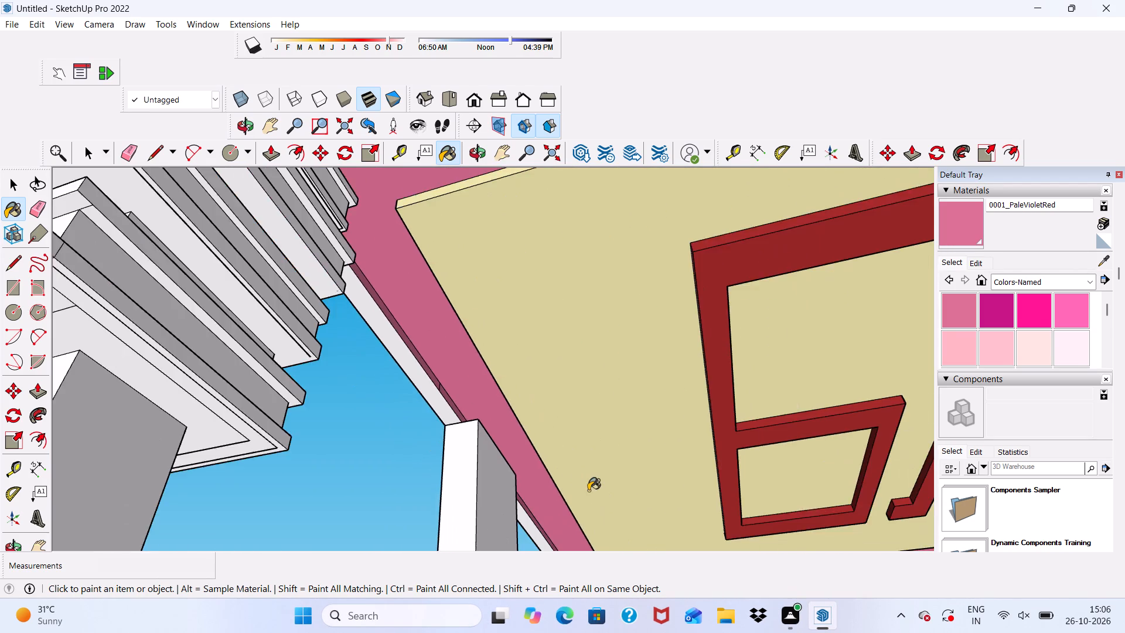
{"action": "scroll", "coordinate": [589, 486], "scroll_direction": "down", "scroll_amount": 1}
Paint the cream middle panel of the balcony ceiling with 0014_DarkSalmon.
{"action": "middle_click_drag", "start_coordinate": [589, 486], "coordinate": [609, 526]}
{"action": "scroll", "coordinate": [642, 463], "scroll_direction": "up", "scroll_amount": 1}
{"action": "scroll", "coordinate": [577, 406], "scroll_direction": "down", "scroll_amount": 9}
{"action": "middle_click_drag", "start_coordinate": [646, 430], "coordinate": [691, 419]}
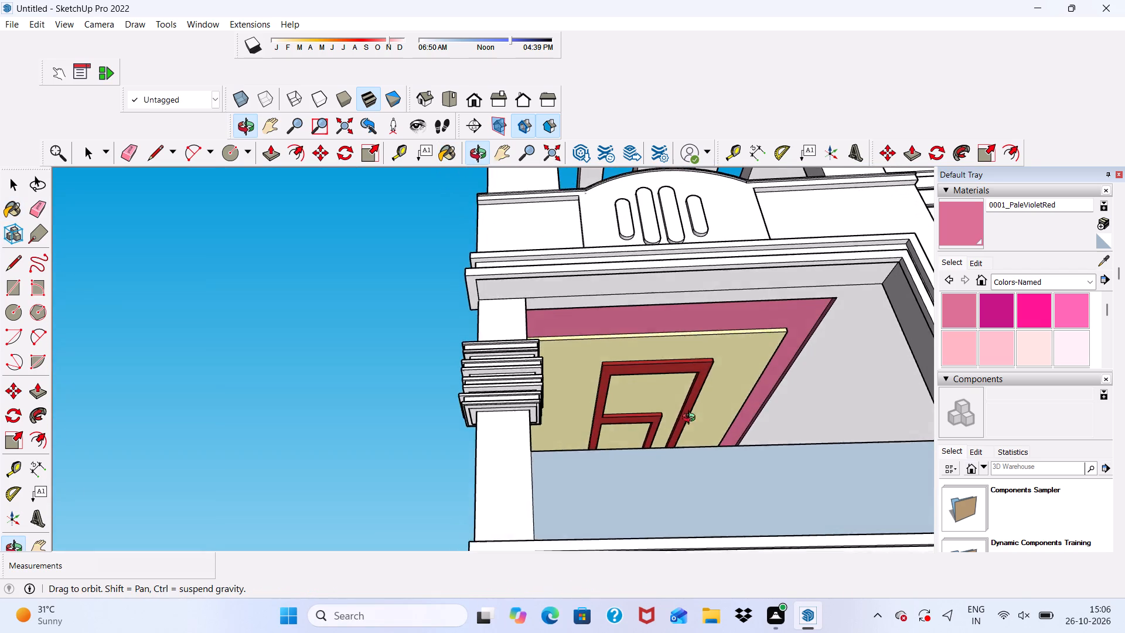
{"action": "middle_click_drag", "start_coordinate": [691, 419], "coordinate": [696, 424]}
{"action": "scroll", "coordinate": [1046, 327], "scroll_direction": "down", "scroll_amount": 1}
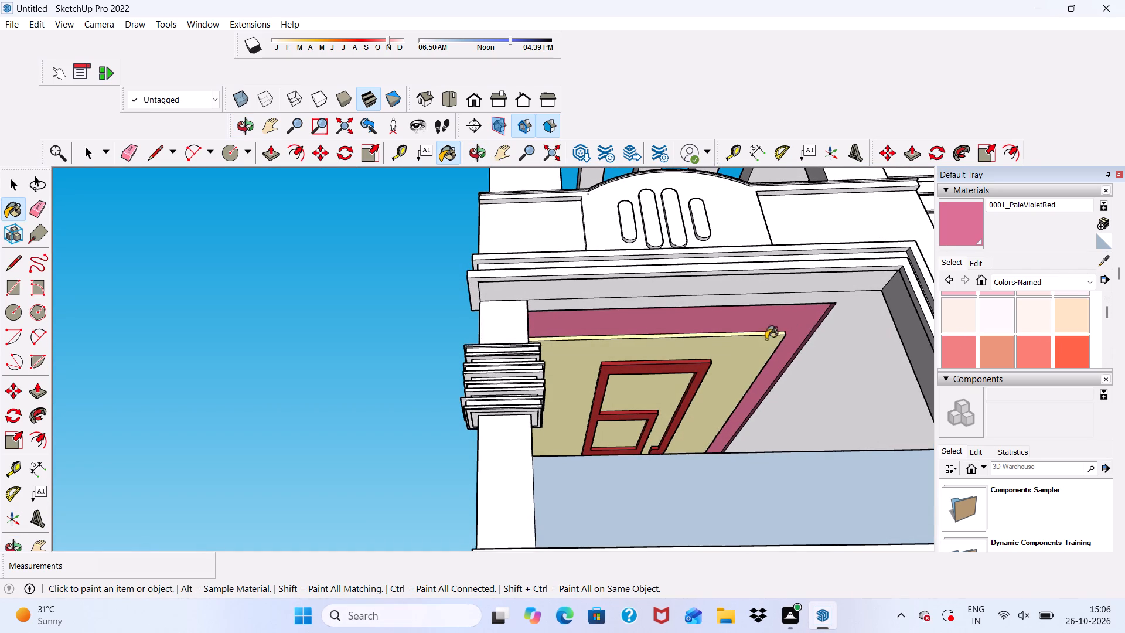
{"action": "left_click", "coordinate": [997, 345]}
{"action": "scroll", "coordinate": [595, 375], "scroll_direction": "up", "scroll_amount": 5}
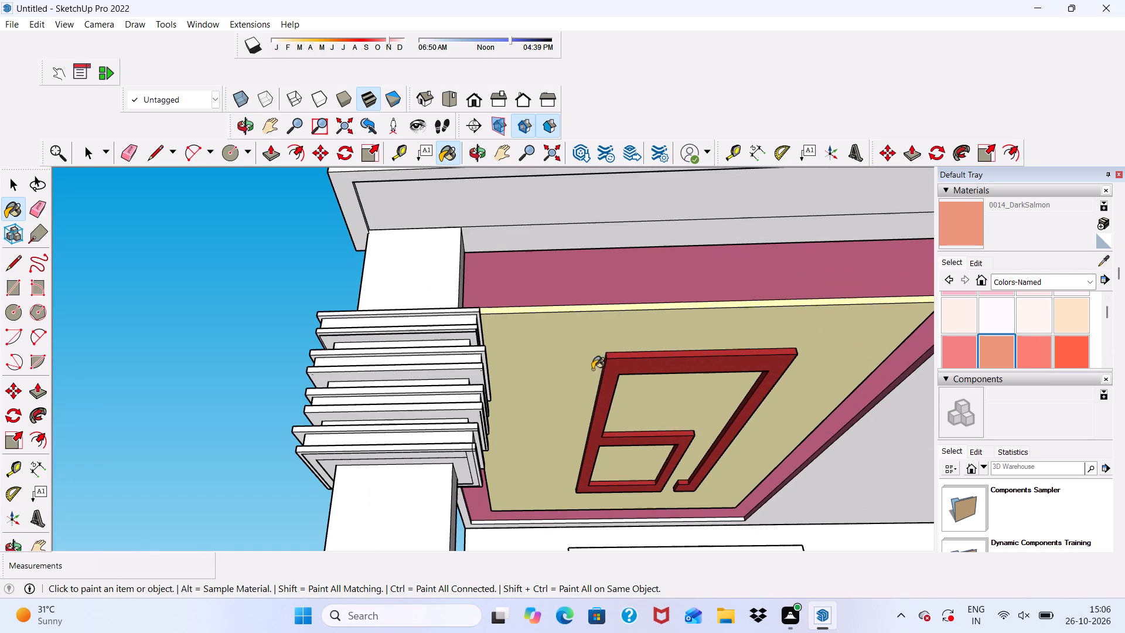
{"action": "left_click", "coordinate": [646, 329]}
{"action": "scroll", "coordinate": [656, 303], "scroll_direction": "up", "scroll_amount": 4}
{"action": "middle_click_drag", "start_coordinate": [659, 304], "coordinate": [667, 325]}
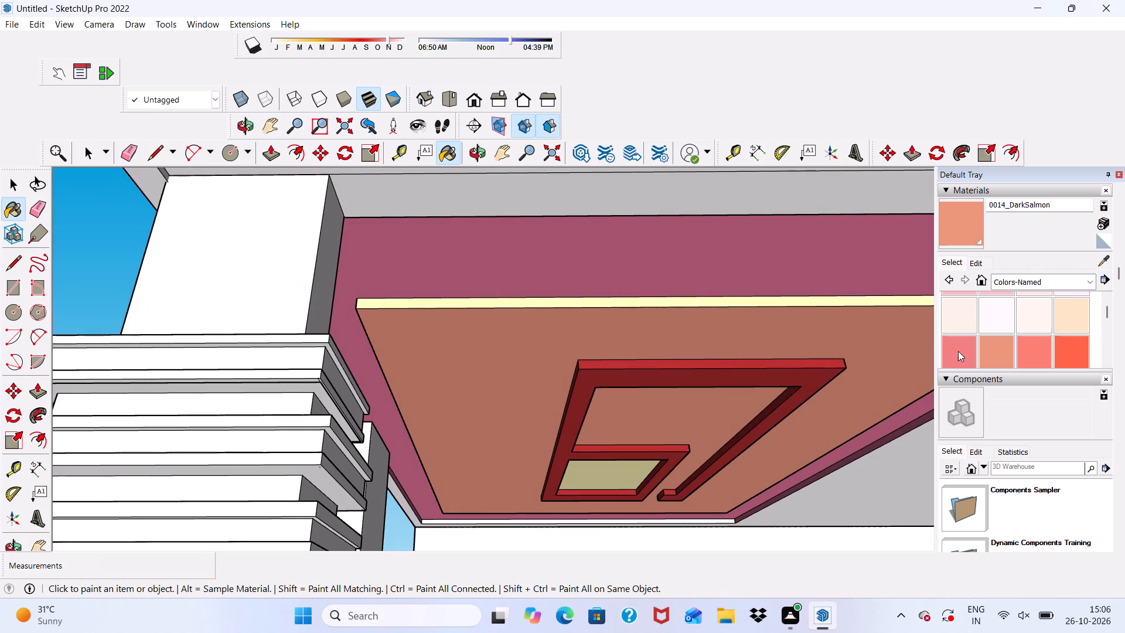
Paint the middle panel of the balcony ceiling with 0057_DarkKhaki.
{"action": "scroll", "coordinate": [1005, 345], "scroll_direction": "down", "scroll_amount": 2}
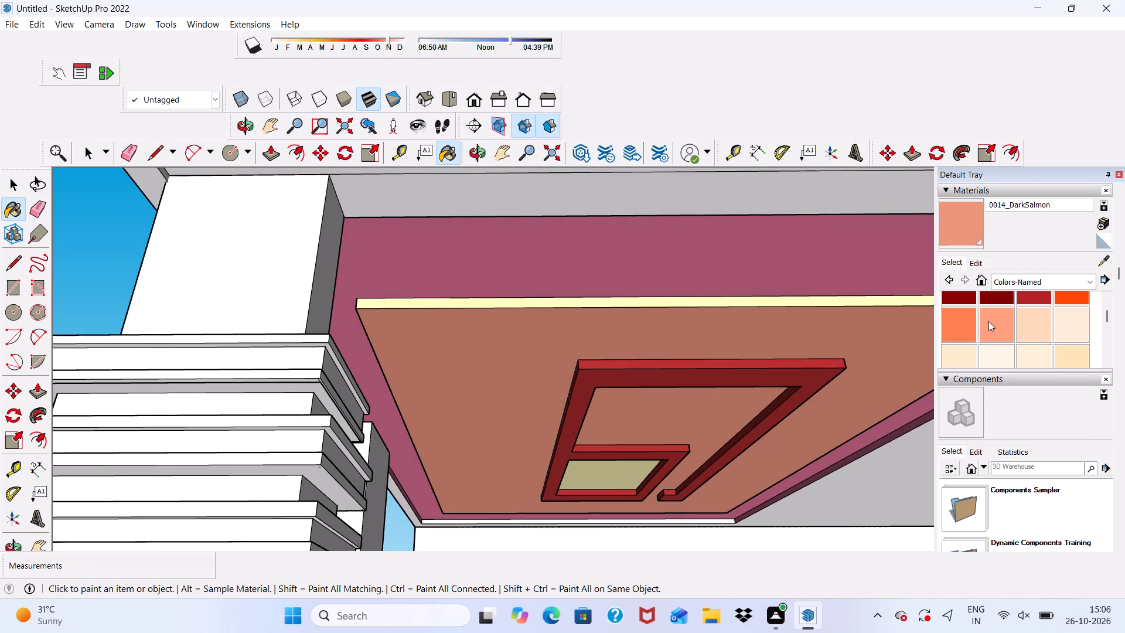
{"action": "scroll", "coordinate": [990, 322], "scroll_direction": "down", "scroll_amount": 2}
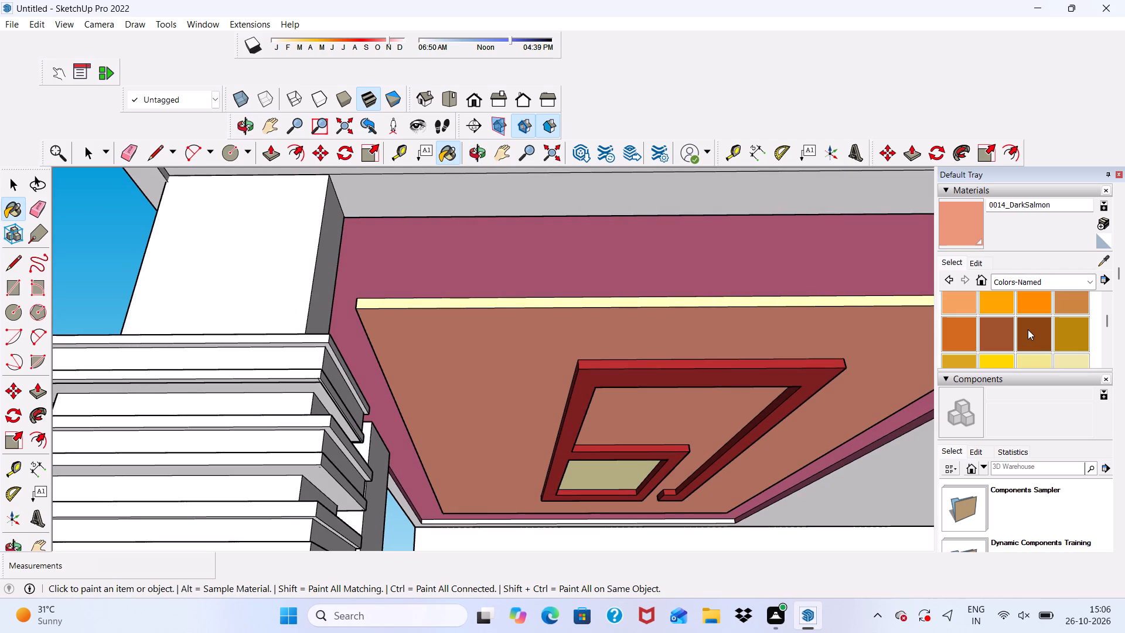
{"action": "scroll", "coordinate": [1028, 330], "scroll_direction": "down", "scroll_amount": 2}
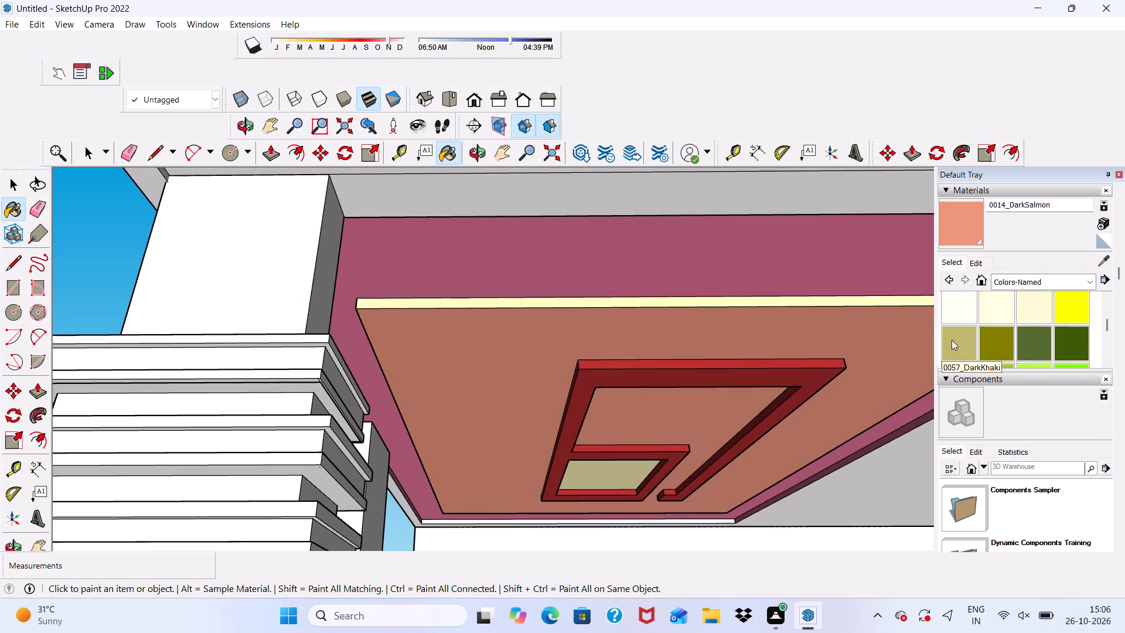
{"action": "left_click", "coordinate": [969, 336]}
{"action": "scroll", "coordinate": [812, 324], "scroll_direction": "up", "scroll_amount": 3}
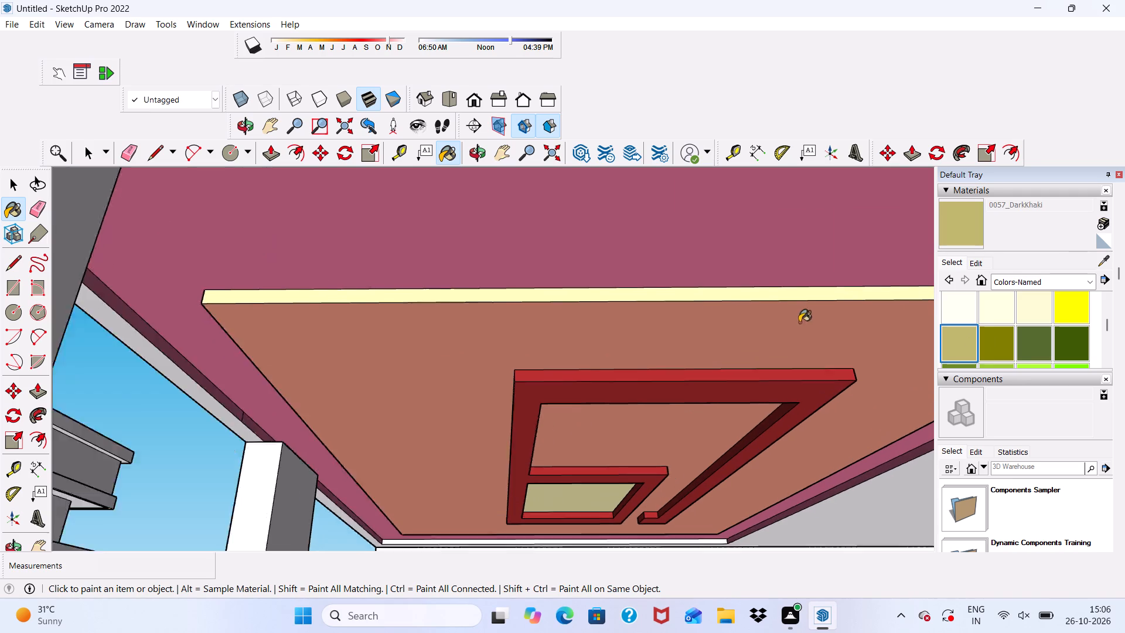
{"action": "scroll", "coordinate": [799, 322], "scroll_direction": "up", "scroll_amount": 2}
{"action": "left_click", "coordinate": [787, 318]}
Paint the pale front edge of the middle ceiling panel with 0057_DarkKhaki.
{"action": "scroll", "coordinate": [738, 294], "scroll_direction": "up", "scroll_amount": 4}
{"action": "left_click", "coordinate": [735, 289]}
{"action": "scroll", "coordinate": [637, 300], "scroll_direction": "down", "scroll_amount": 6}
{"action": "middle_click_drag", "start_coordinate": [759, 333], "coordinate": [502, 233]}
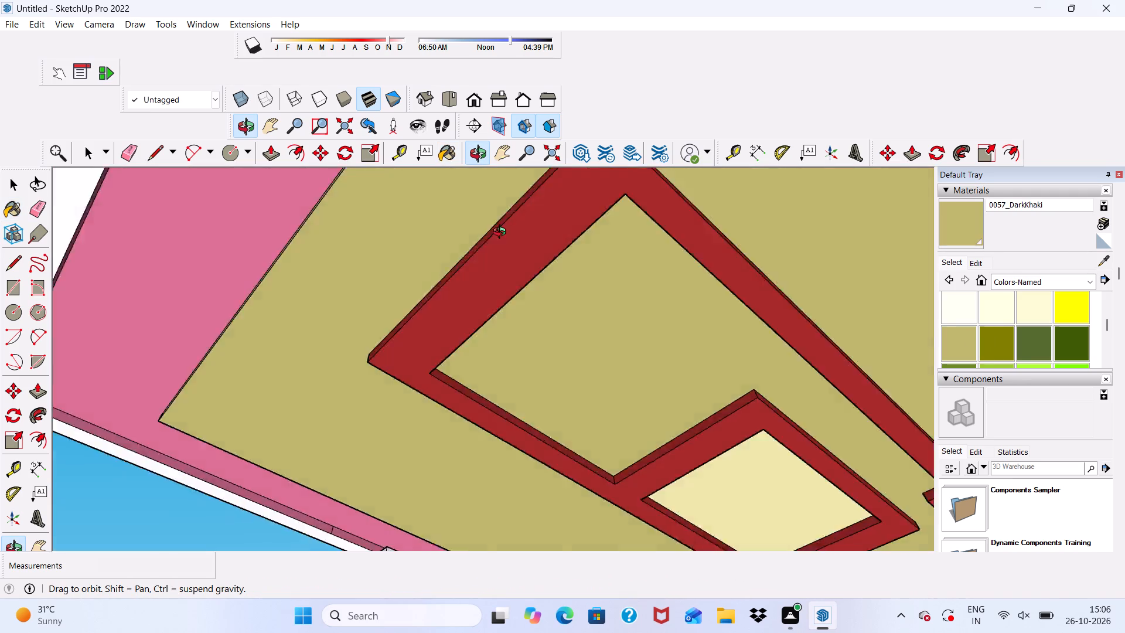
{"action": "middle_click_drag", "start_coordinate": [502, 233], "coordinate": [438, 378]}
{"action": "scroll", "coordinate": [510, 275], "scroll_direction": "up", "scroll_amount": 2}
{"action": "left_click", "coordinate": [506, 256]}
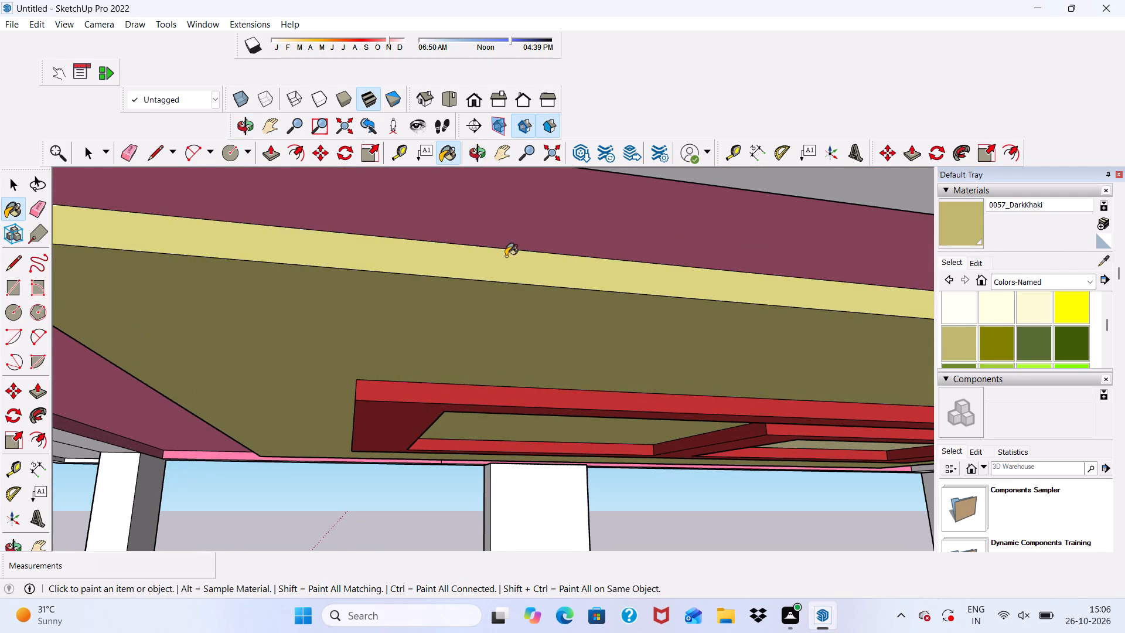
{"action": "scroll", "coordinate": [453, 273], "scroll_direction": "down", "scroll_amount": 9}
{"action": "middle_click_drag", "start_coordinate": [538, 273], "coordinate": [908, 186]}
{"action": "scroll", "coordinate": [429, 297], "scroll_direction": "down", "scroll_amount": 4}
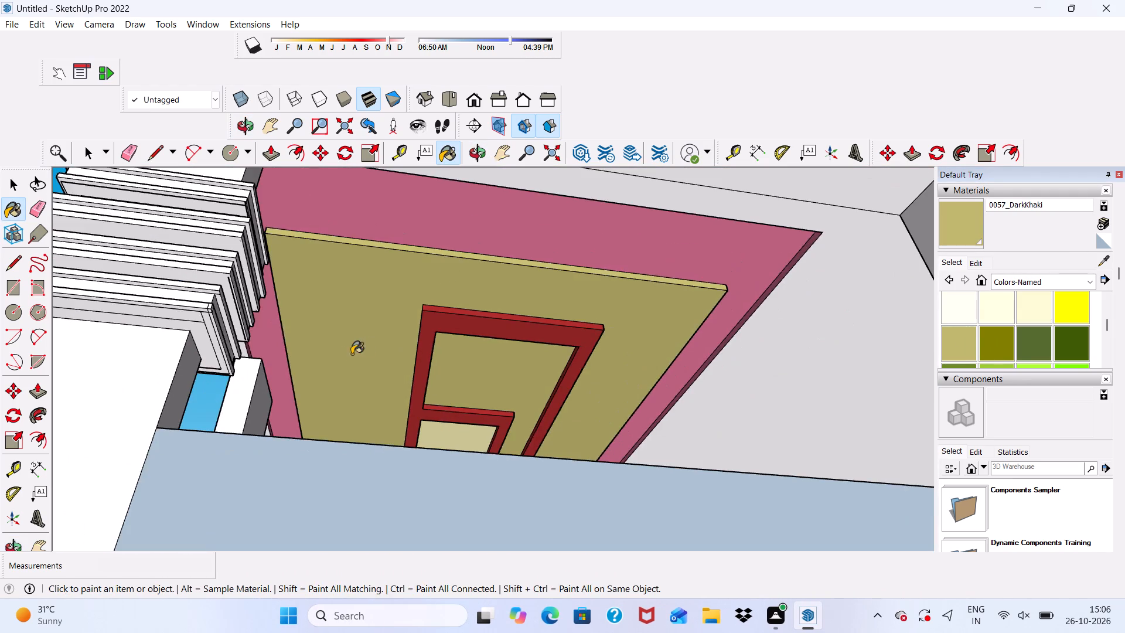
Paint the edge segments of the middle ceiling panel along the open column side with 0057_DarkKhaki.
{"action": "middle_click_drag", "start_coordinate": [352, 354], "coordinate": [572, 417]}
{"action": "scroll", "coordinate": [367, 258], "scroll_direction": "up", "scroll_amount": 5}
{"action": "scroll", "coordinate": [204, 228], "scroll_direction": "down", "scroll_amount": 8}
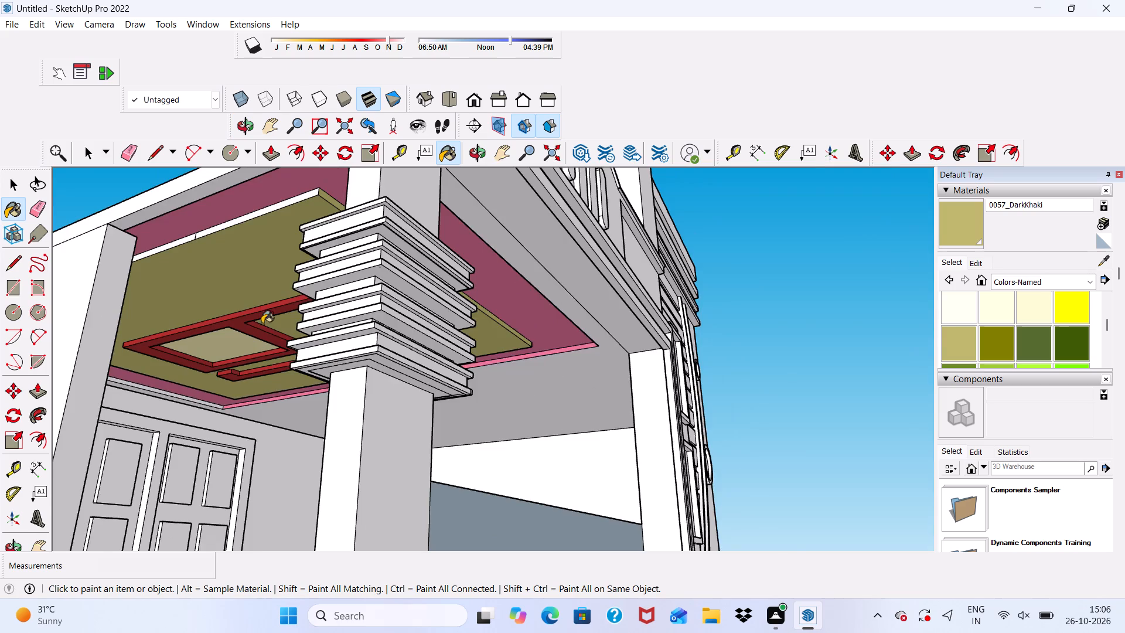
{"action": "scroll", "coordinate": [226, 296], "scroll_direction": "up", "scroll_amount": 5}
{"action": "scroll", "coordinate": [188, 207], "scroll_direction": "up", "scroll_amount": 4}
{"action": "left_click", "coordinate": [174, 186]}
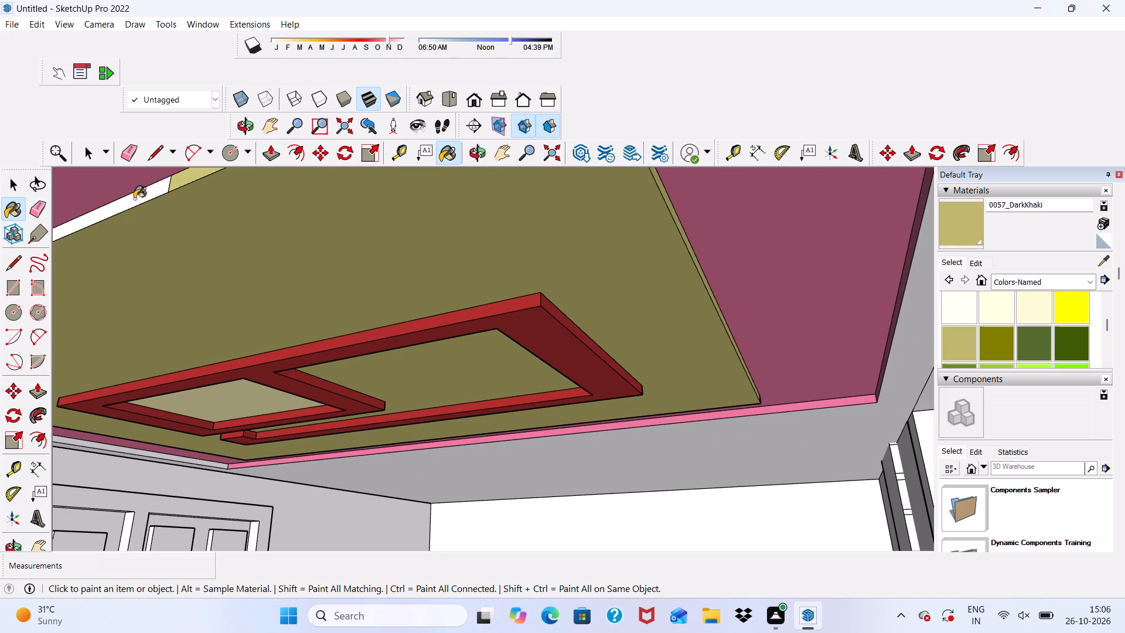
{"action": "left_click", "coordinate": [134, 199]}
{"action": "scroll", "coordinate": [224, 381], "scroll_direction": "up", "scroll_amount": 1}
{"action": "left_click", "coordinate": [245, 411]}
{"action": "scroll", "coordinate": [245, 405], "scroll_direction": "down", "scroll_amount": 10}
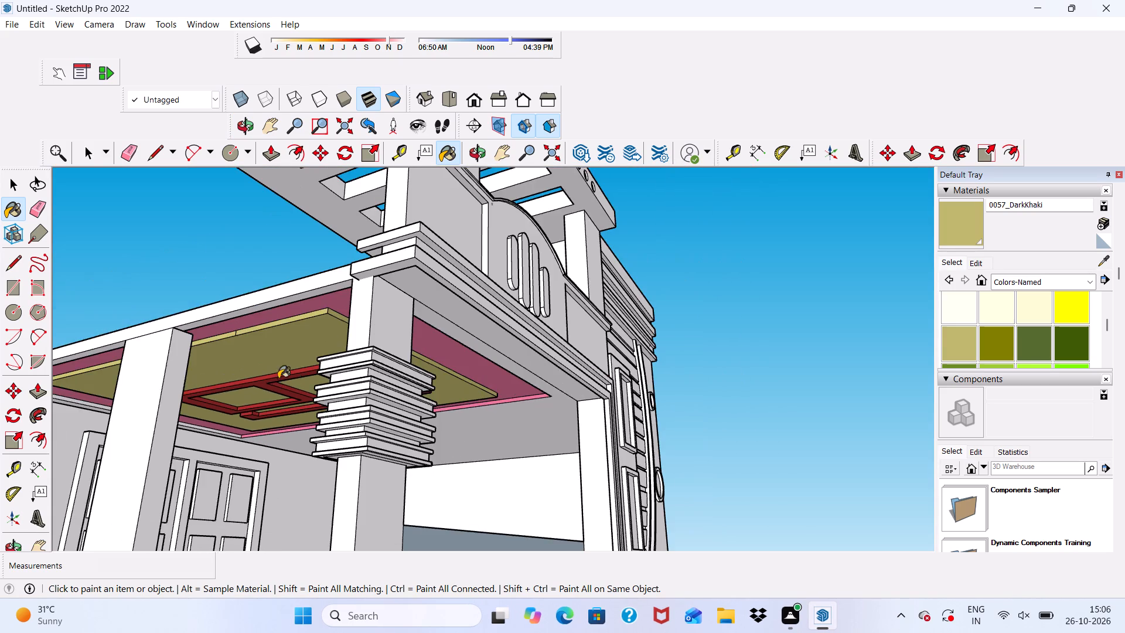
Paint the remaining pale edge of the middle ceiling panel with 0057_DarkKhaki.
{"action": "middle_click_drag", "start_coordinate": [278, 379], "coordinate": [588, 432]}
{"action": "scroll", "coordinate": [594, 391], "scroll_direction": "up", "scroll_amount": 1}
{"action": "scroll", "coordinate": [427, 393], "scroll_direction": "down", "scroll_amount": 2}
{"action": "scroll", "coordinate": [148, 406], "scroll_direction": "up", "scroll_amount": 5}
{"action": "left_click", "coordinate": [224, 290]}
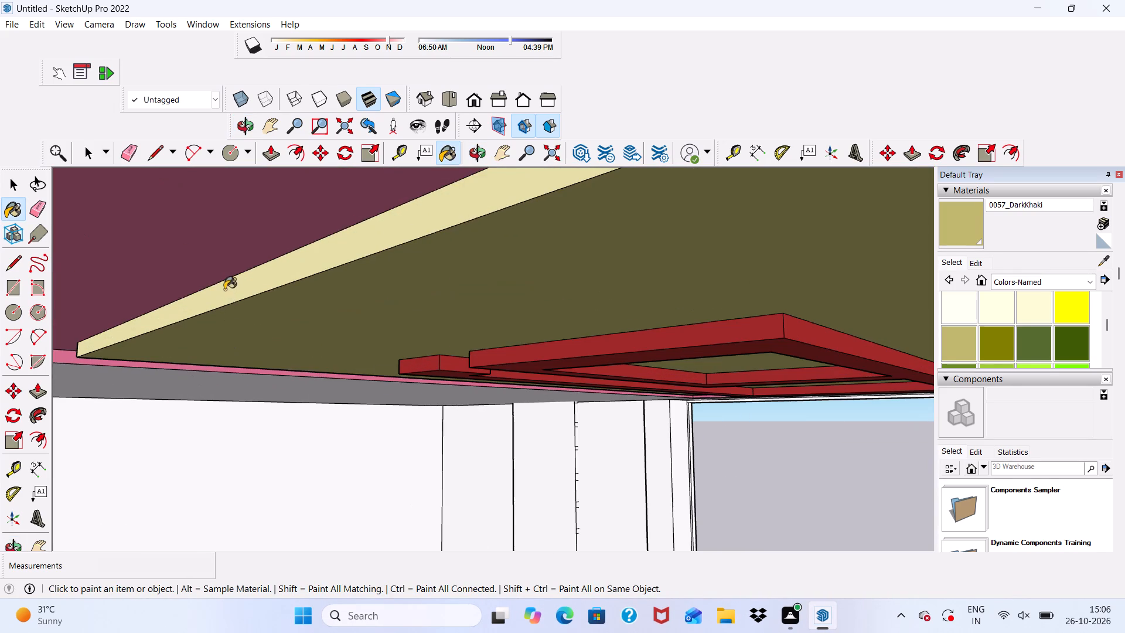
{"action": "scroll", "coordinate": [195, 328], "scroll_direction": "down", "scroll_amount": 3}
Examine the repainted balcony ceiling from outside the house, at the front elevation.
{"action": "middle_click_drag", "start_coordinate": [182, 373], "coordinate": [460, 414]}
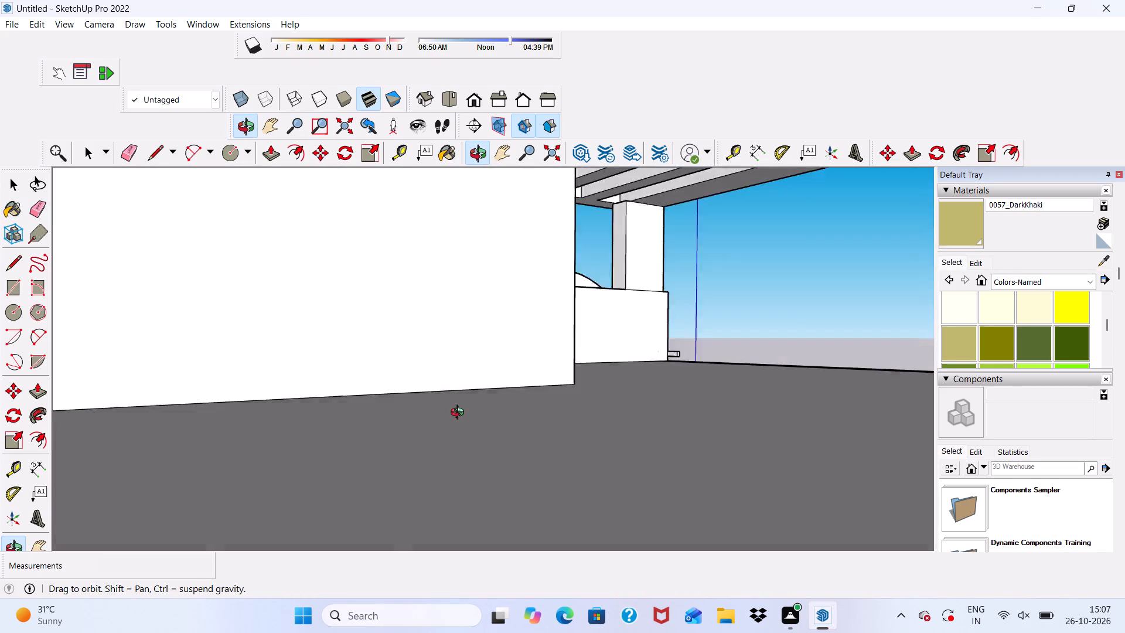
{"action": "middle_click_drag", "start_coordinate": [460, 414], "coordinate": [0, 447]}
{"action": "scroll", "coordinate": [21, 371], "scroll_direction": "up", "scroll_amount": 1}
{"action": "scroll", "coordinate": [0, 329], "scroll_direction": "down", "scroll_amount": 15}
{"action": "middle_click_drag", "start_coordinate": [413, 338], "coordinate": [155, 319]}
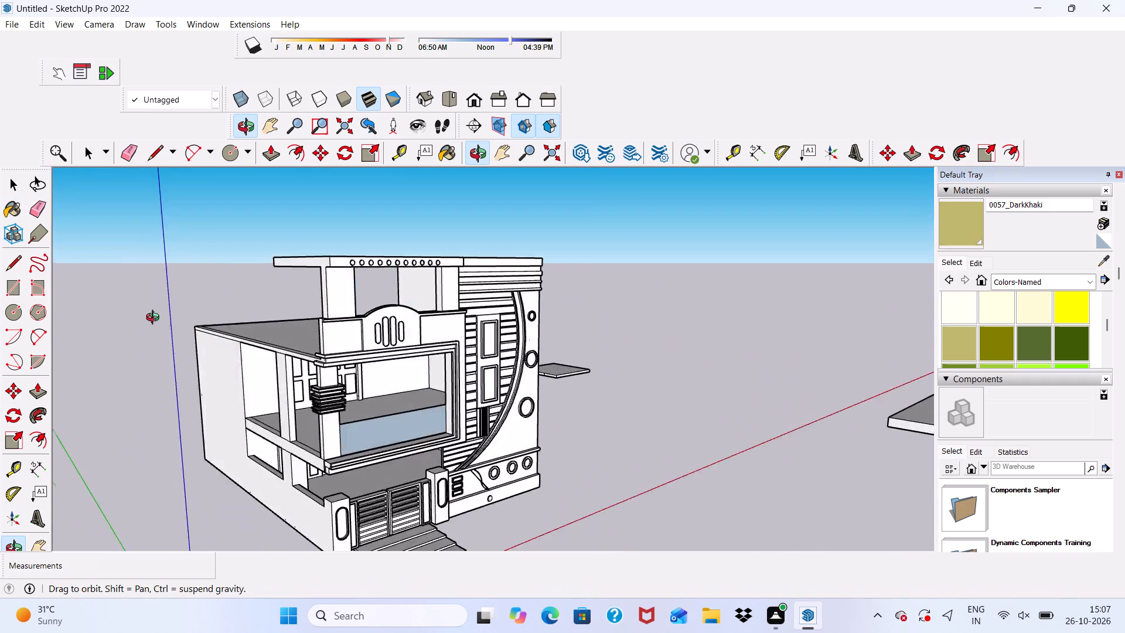
{"action": "middle_click_drag", "start_coordinate": [155, 319], "coordinate": [122, 241]}
{"action": "scroll", "coordinate": [298, 365], "scroll_direction": "up", "scroll_amount": 4}
{"action": "scroll", "coordinate": [299, 365], "scroll_direction": "down", "scroll_amount": 1}
{"action": "key", "text": "space"}
{"action": "middle_click_drag", "start_coordinate": [459, 421], "coordinate": [347, 448]}
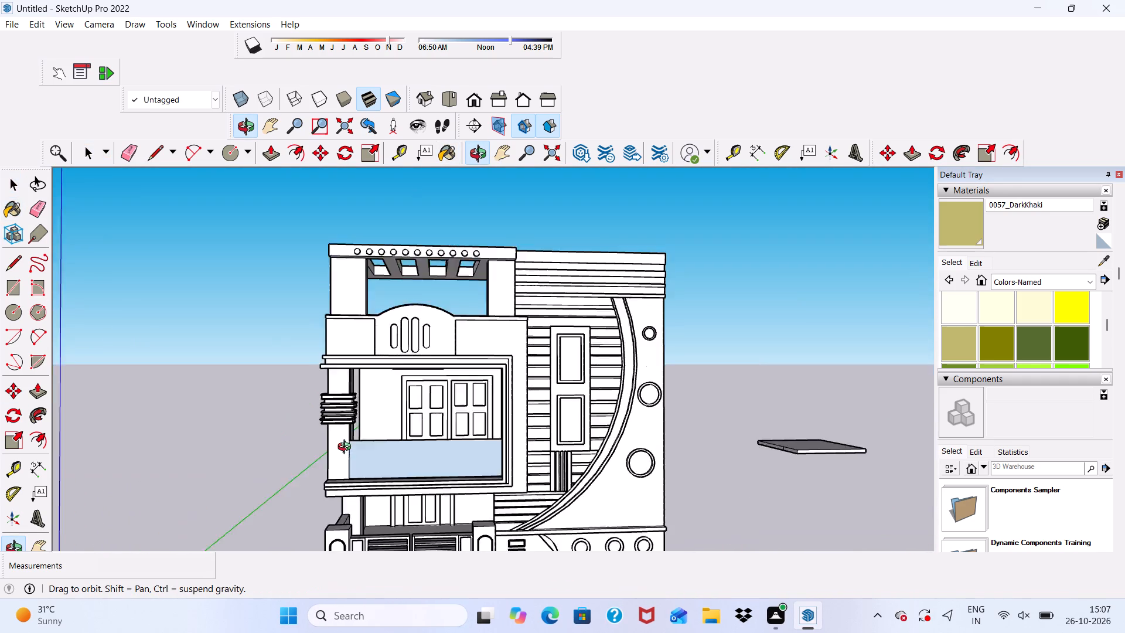
{"action": "middle_click_drag", "start_coordinate": [347, 448], "coordinate": [348, 356]}
{"action": "scroll", "coordinate": [348, 356], "scroll_direction": "up", "scroll_amount": 11}
{"action": "middle_click_drag", "start_coordinate": [476, 426], "coordinate": [478, 472]}
{"action": "scroll", "coordinate": [482, 406], "scroll_direction": "up", "scroll_amount": 1}
{"action": "scroll", "coordinate": [462, 373], "scroll_direction": "down", "scroll_amount": 5}
{"action": "middle_click_drag", "start_coordinate": [506, 486], "coordinate": [499, 526]}
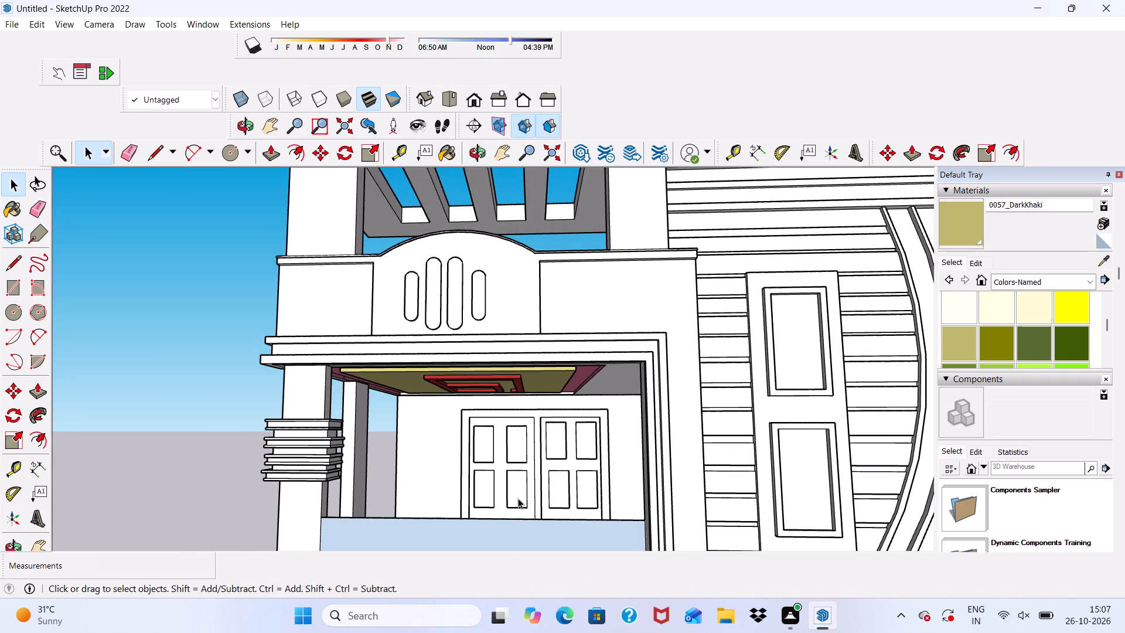
{"action": "scroll", "coordinate": [529, 492], "scroll_direction": "up", "scroll_amount": 2}
{"action": "scroll", "coordinate": [221, 355], "scroll_direction": "up", "scroll_amount": 1}
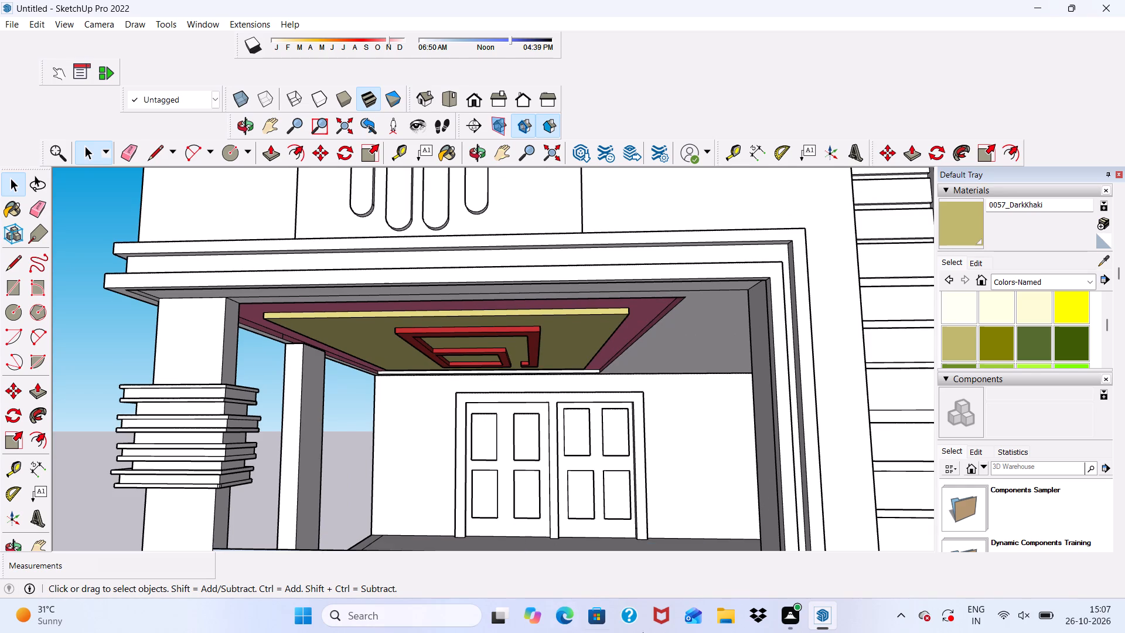
{"action": "scroll", "coordinate": [91, 280], "scroll_direction": "up", "scroll_amount": 1}
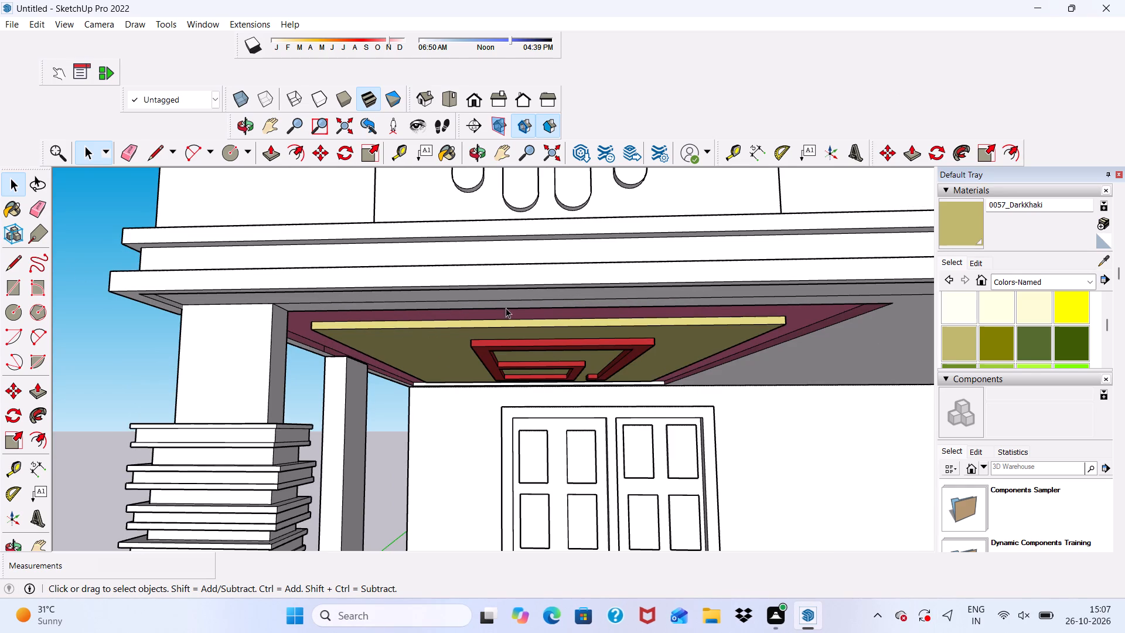
Paint the front face of the balcony door frame with 0137_Black from the Colors-Named collection.
{"action": "scroll", "coordinate": [1011, 328], "scroll_direction": "down", "scroll_amount": 6}
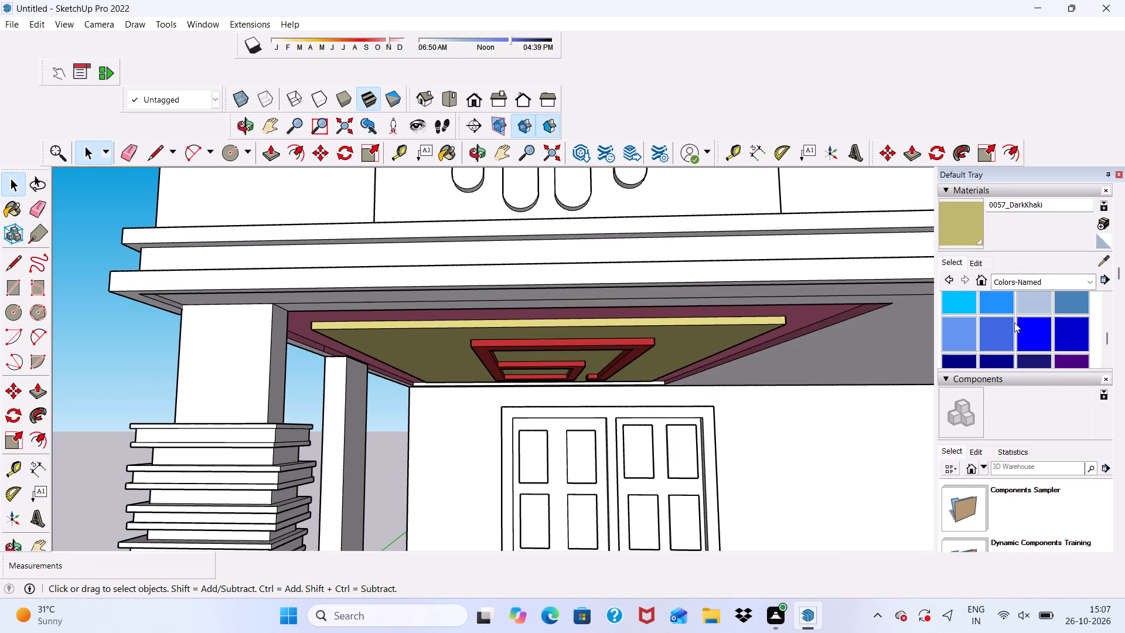
{"action": "scroll", "coordinate": [1016, 326], "scroll_direction": "down", "scroll_amount": 5}
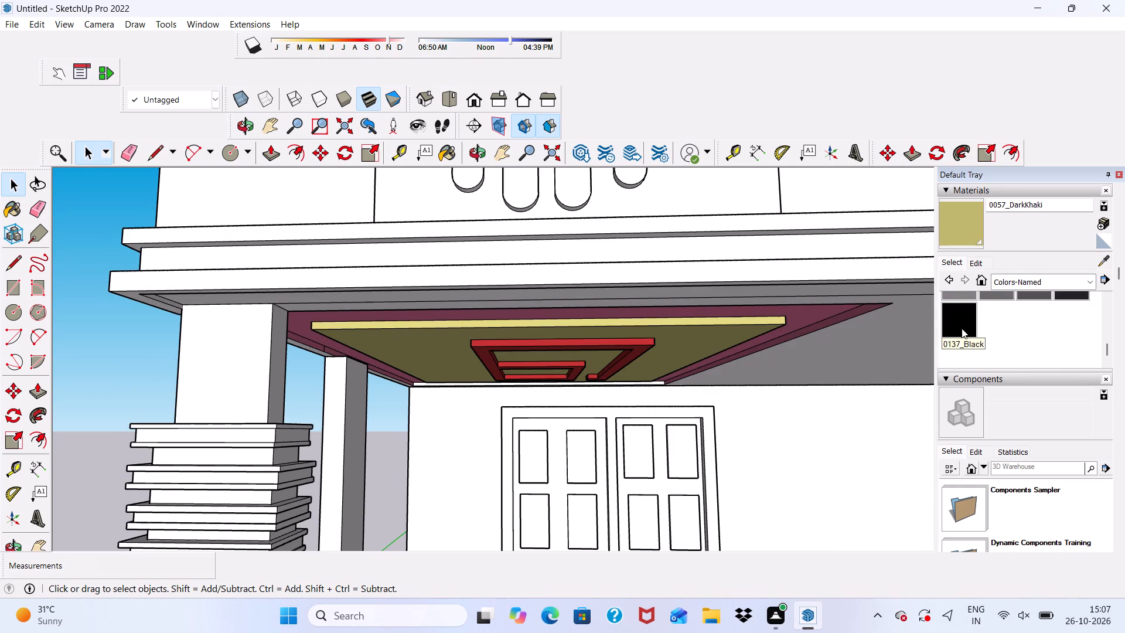
{"action": "left_click", "coordinate": [966, 322]}
{"action": "scroll", "coordinate": [560, 403], "scroll_direction": "up", "scroll_amount": 11}
{"action": "left_click", "coordinate": [492, 423]}
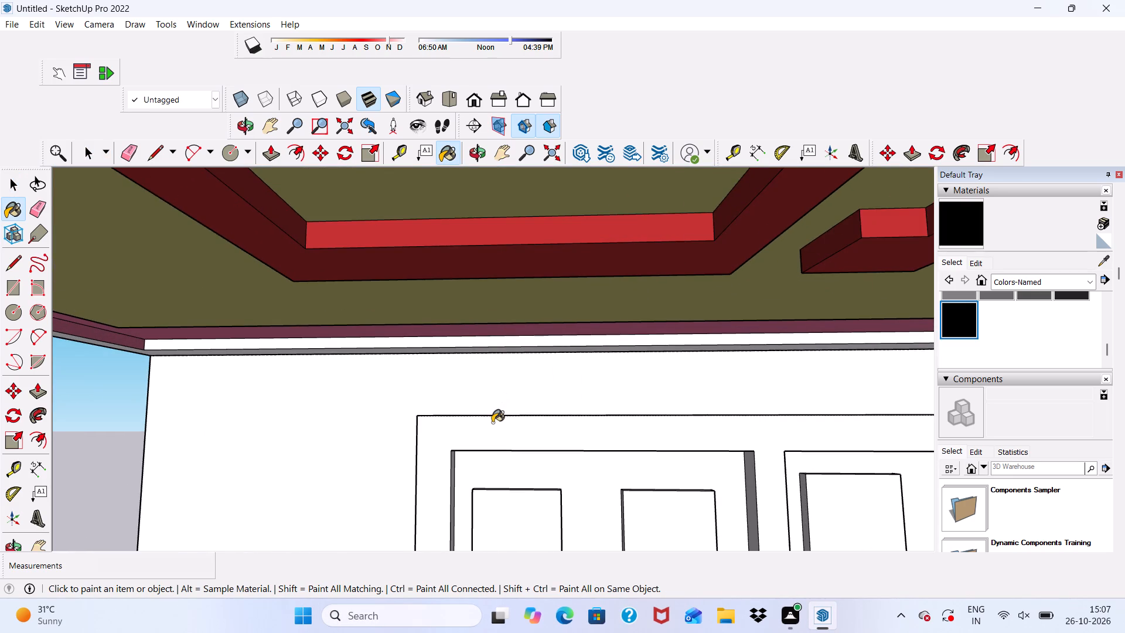
Paint the centre post's and end post's inner sides and the undersides of the balcony door frame's head with 0137_Black.
{"action": "scroll", "coordinate": [460, 403], "scroll_direction": "down", "scroll_amount": 10}
{"action": "middle_click_drag", "start_coordinate": [491, 464], "coordinate": [752, 472]}
{"action": "scroll", "coordinate": [605, 458], "scroll_direction": "up", "scroll_amount": 5}
{"action": "scroll", "coordinate": [283, 402], "scroll_direction": "up", "scroll_amount": 4}
{"action": "scroll", "coordinate": [51, 380], "scroll_direction": "down", "scroll_amount": 9}
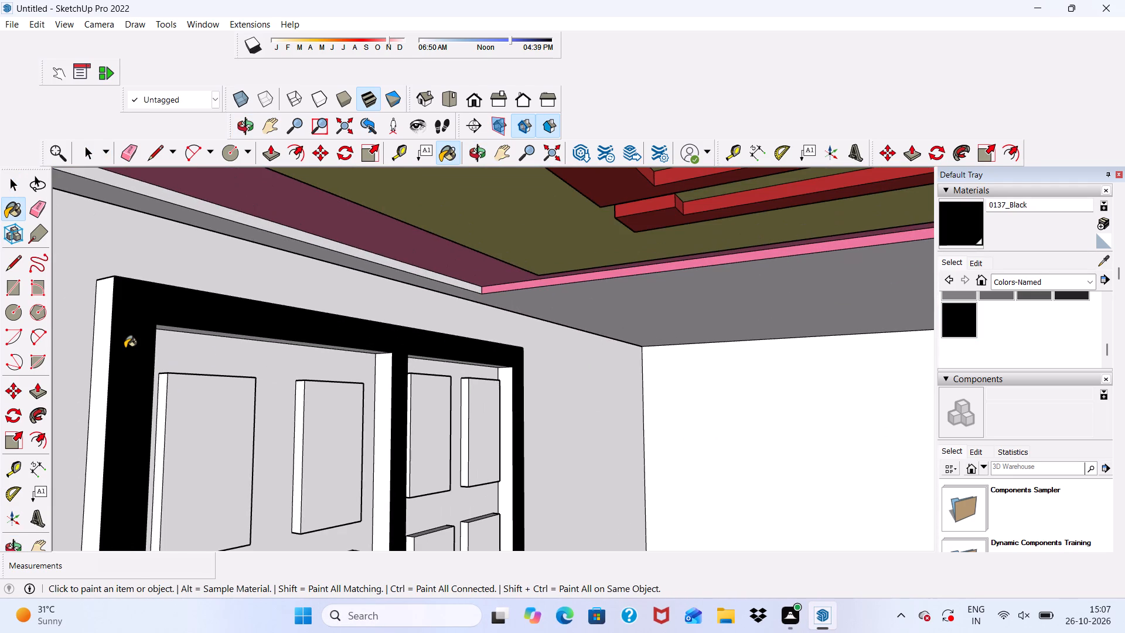
{"action": "left_click", "coordinate": [134, 346]}
{"action": "scroll", "coordinate": [194, 353], "scroll_direction": "up", "scroll_amount": 8}
{"action": "left_click", "coordinate": [444, 396]}
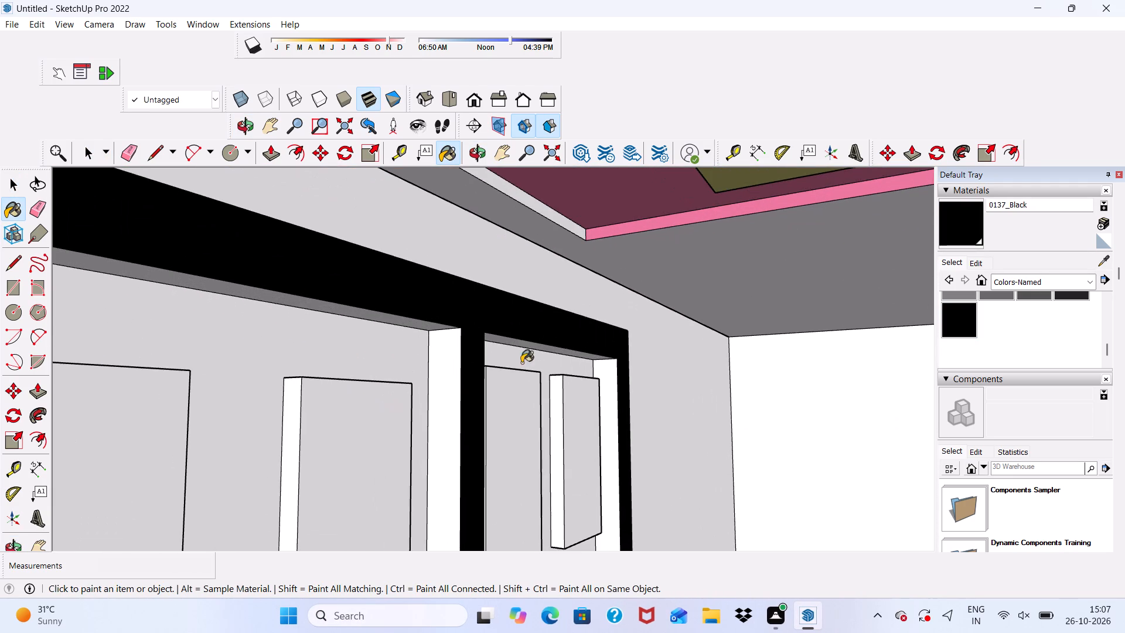
{"action": "scroll", "coordinate": [549, 355], "scroll_direction": "up", "scroll_amount": 3}
{"action": "left_click", "coordinate": [632, 374]}
{"action": "left_click", "coordinate": [608, 358]}
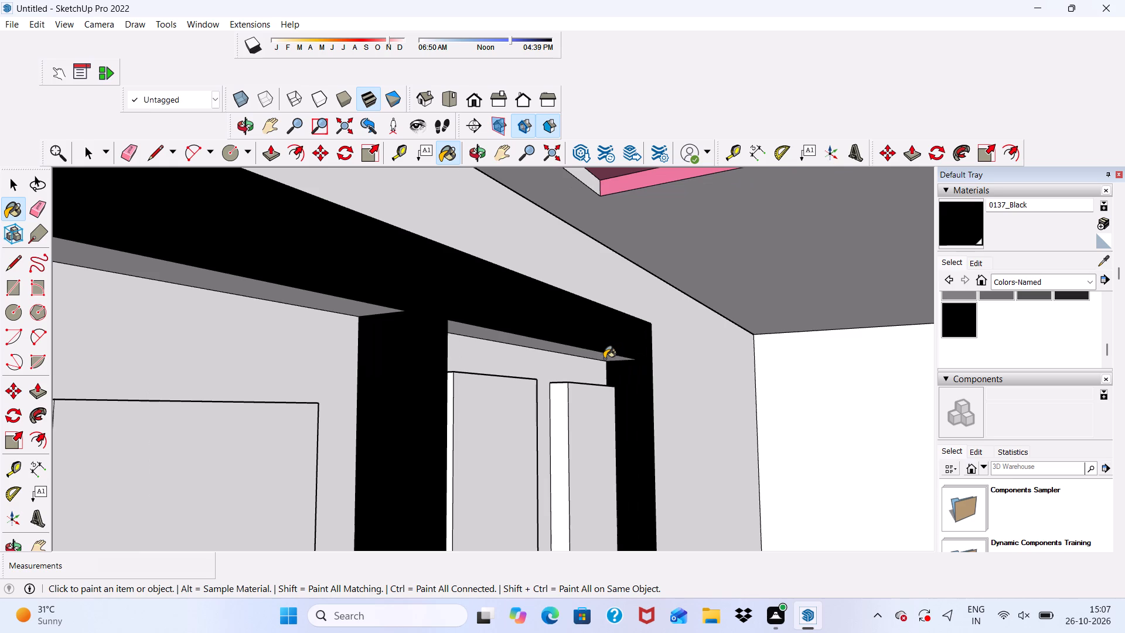
{"action": "left_click", "coordinate": [313, 296]}
Paint the balcony door frame's exposed outer side and the remaining inner sides of its posts with 0137_Black.
{"action": "scroll", "coordinate": [313, 302], "scroll_direction": "down", "scroll_amount": 6}
{"action": "middle_click_drag", "start_coordinate": [482, 389], "coordinate": [446, 407]}
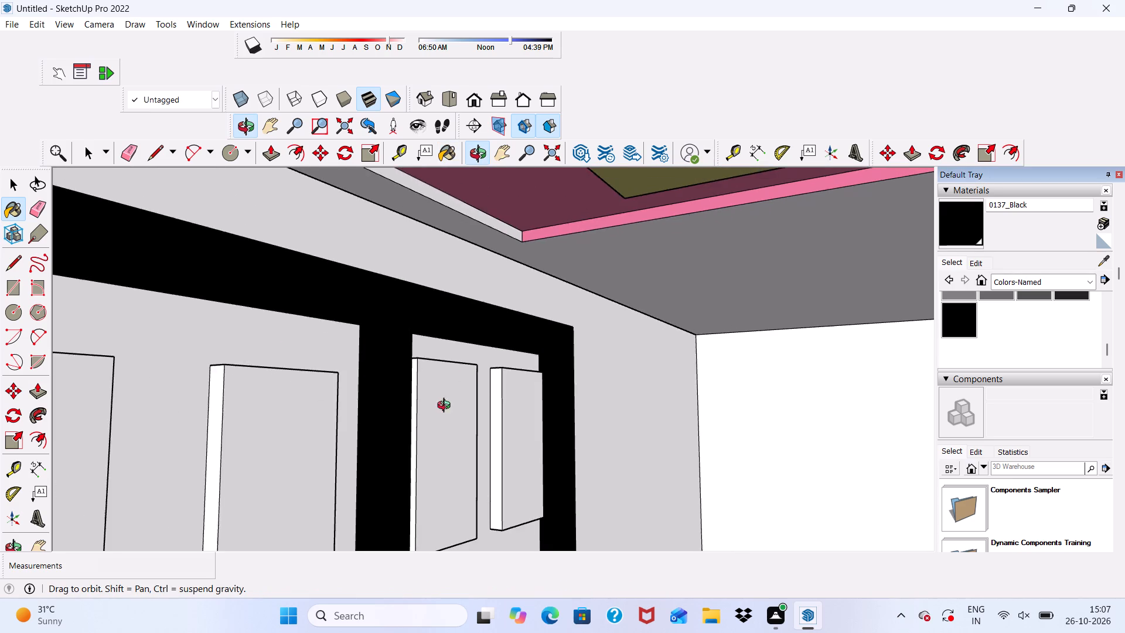
{"action": "middle_click_drag", "start_coordinate": [446, 407], "coordinate": [1, 394]}
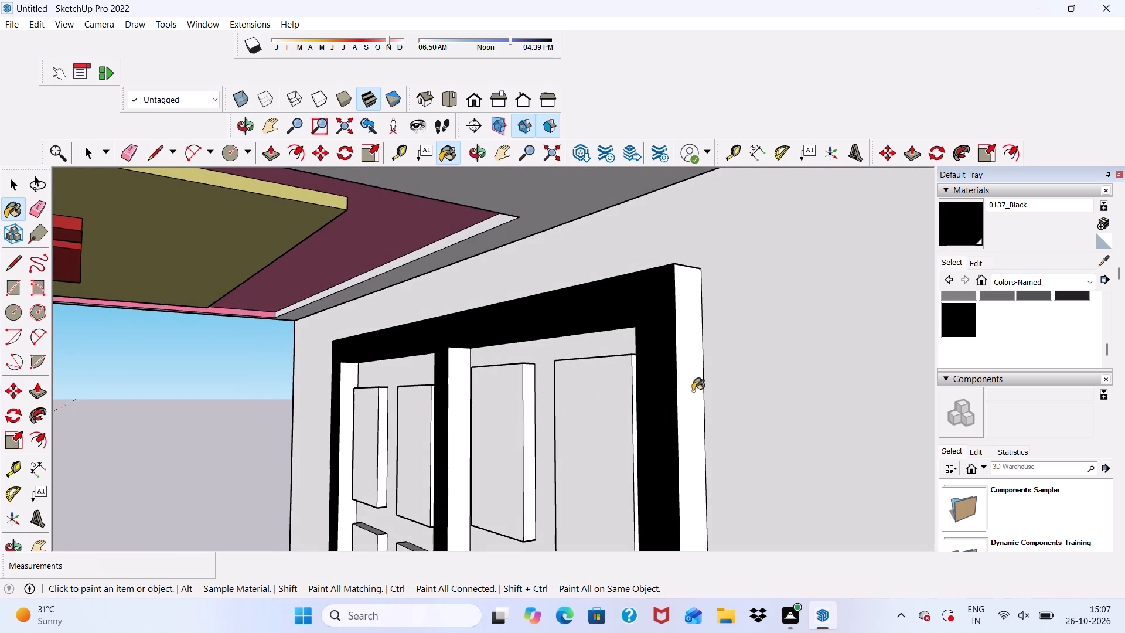
{"action": "left_click", "coordinate": [693, 391]}
{"action": "left_click", "coordinate": [451, 422]}
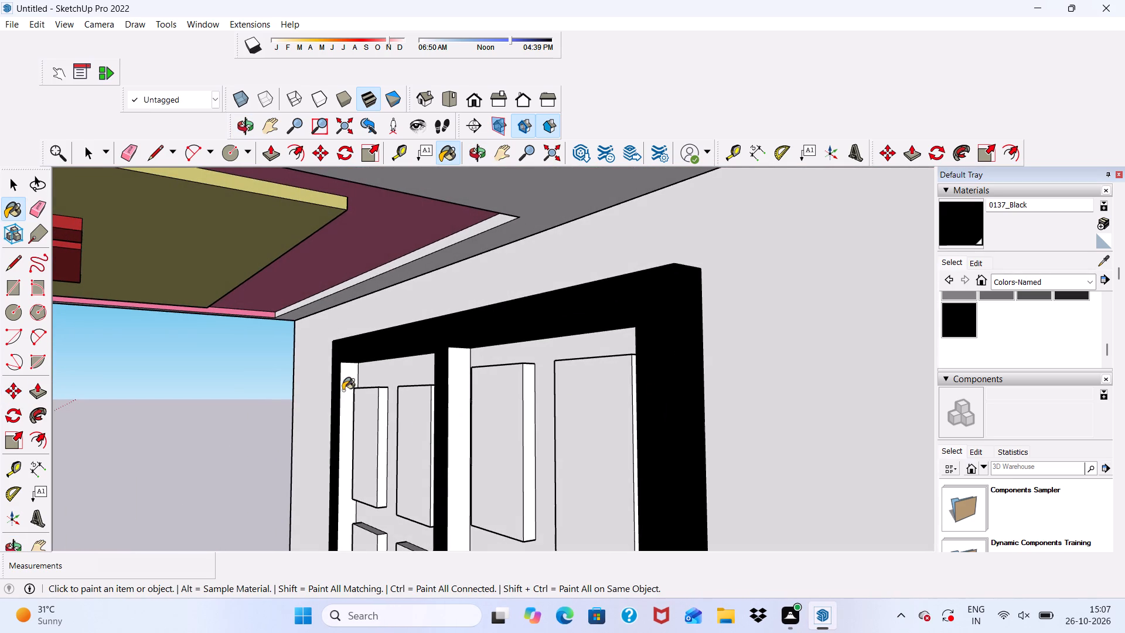
{"action": "left_click", "coordinate": [343, 389]}
Paint the front face of the ground-floor door frame behind the gate with 0137_Black.
{"action": "scroll", "coordinate": [339, 369], "scroll_direction": "down", "scroll_amount": 8}
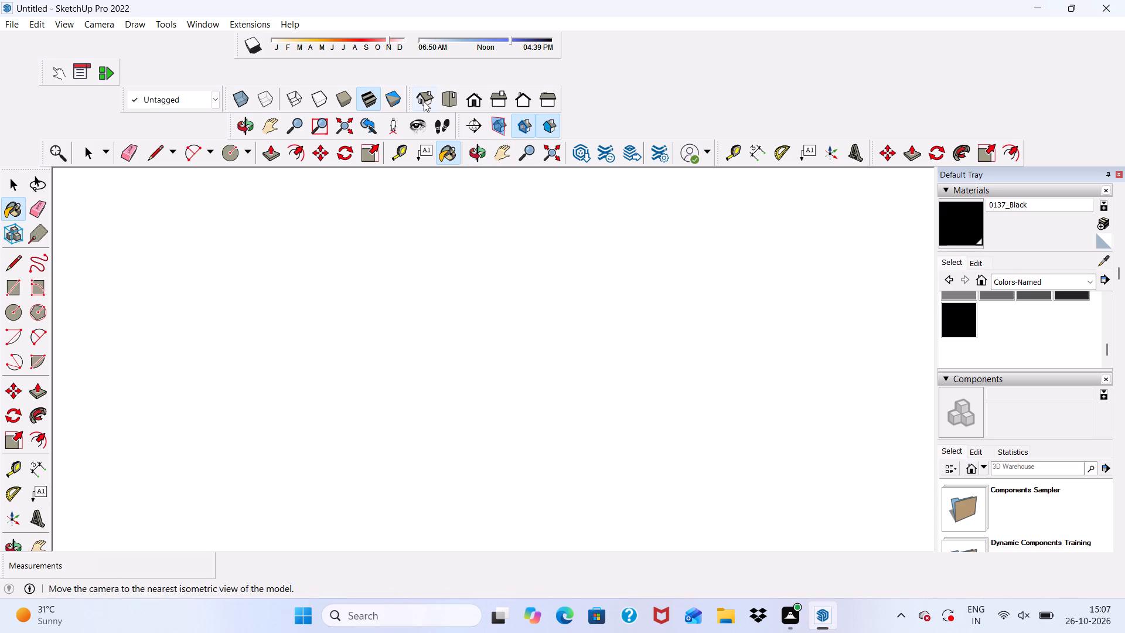
{"action": "left_click", "coordinate": [471, 97]}
{"action": "scroll", "coordinate": [441, 182], "scroll_direction": "down", "scroll_amount": 3}
{"action": "scroll", "coordinate": [468, 224], "scroll_direction": "up", "scroll_amount": 1}
{"action": "scroll", "coordinate": [480, 376], "scroll_direction": "down", "scroll_amount": 1}
{"action": "scroll", "coordinate": [467, 258], "scroll_direction": "down", "scroll_amount": 5}
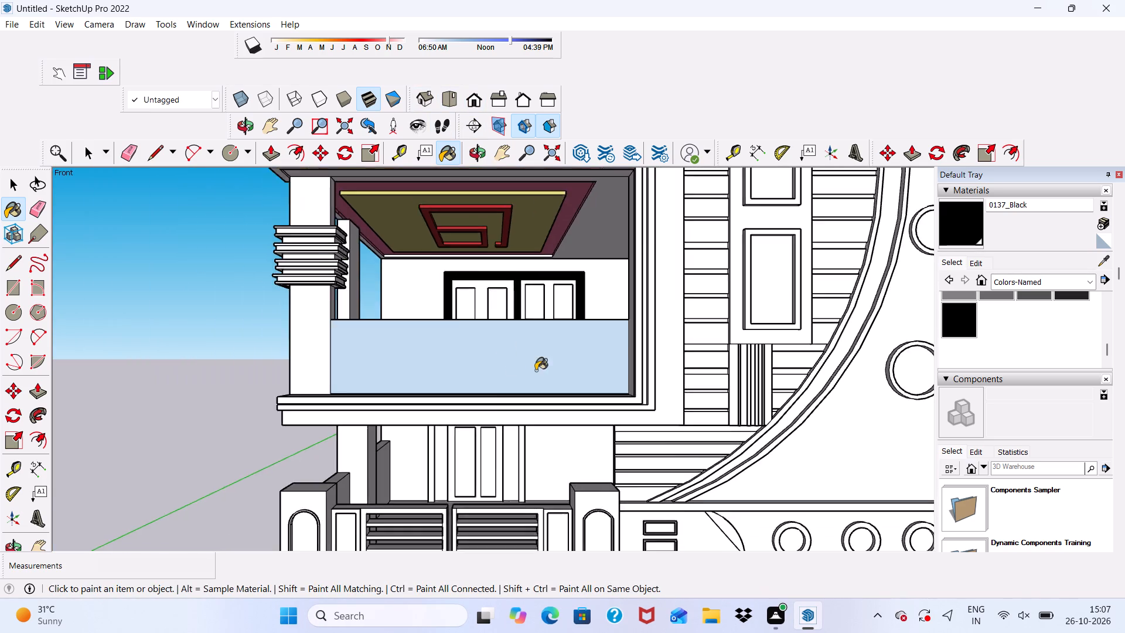
{"action": "scroll", "coordinate": [536, 370], "scroll_direction": "down", "scroll_amount": 4}
{"action": "scroll", "coordinate": [485, 505], "scroll_direction": "up", "scroll_amount": 20}
{"action": "scroll", "coordinate": [485, 505], "scroll_direction": "up", "scroll_amount": 2}
{"action": "left_click", "coordinate": [404, 331]}
Paint the ground-floor door frame's left inner side and the adjoining head undersides with 0137_Black.
{"action": "middle_click_drag", "start_coordinate": [480, 393], "coordinate": [280, 348]}
{"action": "scroll", "coordinate": [429, 357], "scroll_direction": "up", "scroll_amount": 5}
{"action": "left_click", "coordinate": [436, 369]}
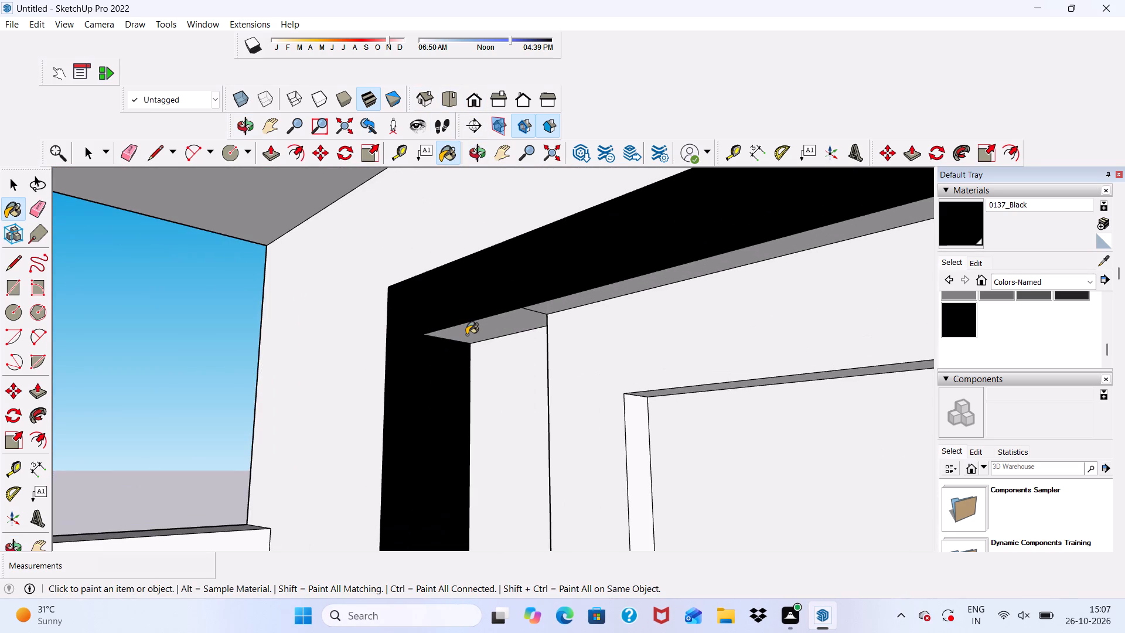
{"action": "left_click", "coordinate": [466, 335]}
{"action": "left_click", "coordinate": [574, 305]}
Paint the ground-floor door frame's left outer side, remaining head underside and right inner side with 0137_Black.
{"action": "scroll", "coordinate": [527, 298], "scroll_direction": "down", "scroll_amount": 5}
{"action": "middle_click_drag", "start_coordinate": [373, 406], "coordinate": [628, 361]}
{"action": "scroll", "coordinate": [638, 333], "scroll_direction": "up", "scroll_amount": 1}
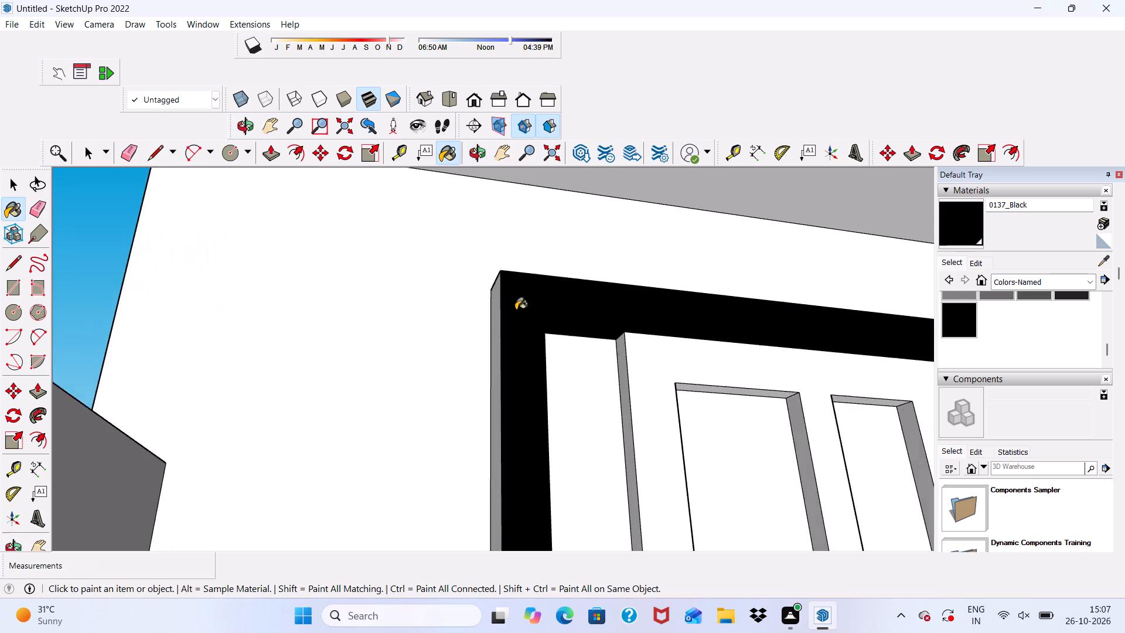
{"action": "scroll", "coordinate": [424, 324], "scroll_direction": "down", "scroll_amount": 4}
{"action": "scroll", "coordinate": [475, 387], "scroll_direction": "up", "scroll_amount": 4}
{"action": "left_click", "coordinate": [466, 377]}
{"action": "scroll", "coordinate": [383, 413], "scroll_direction": "down", "scroll_amount": 5}
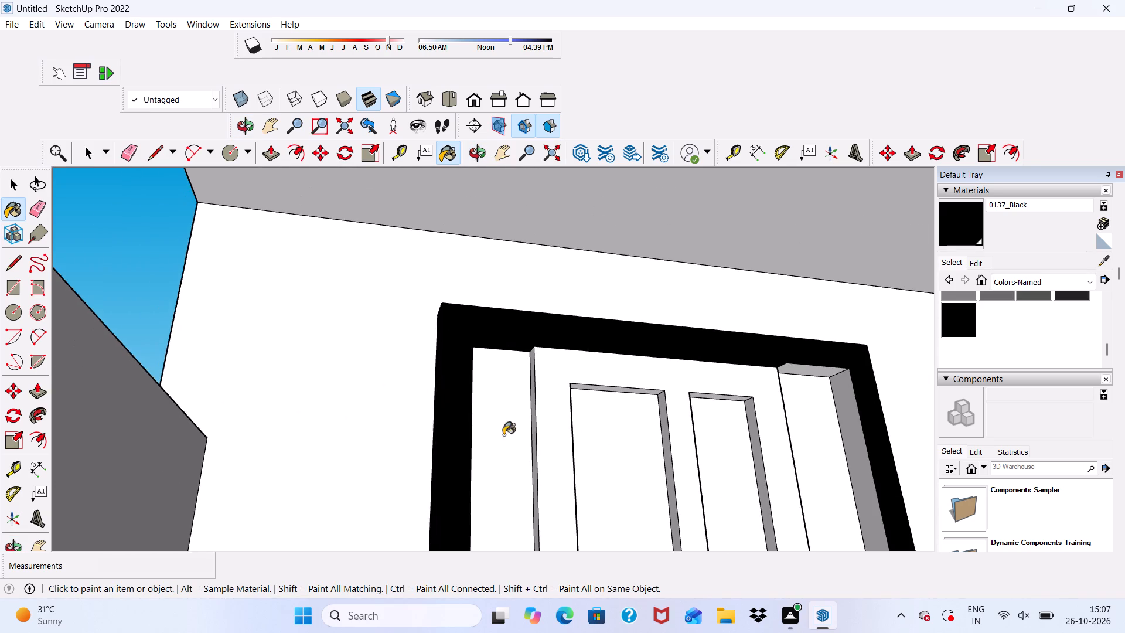
{"action": "scroll", "coordinate": [747, 403], "scroll_direction": "up", "scroll_amount": 10}
{"action": "left_click", "coordinate": [765, 358]}
{"action": "left_click", "coordinate": [884, 440]}
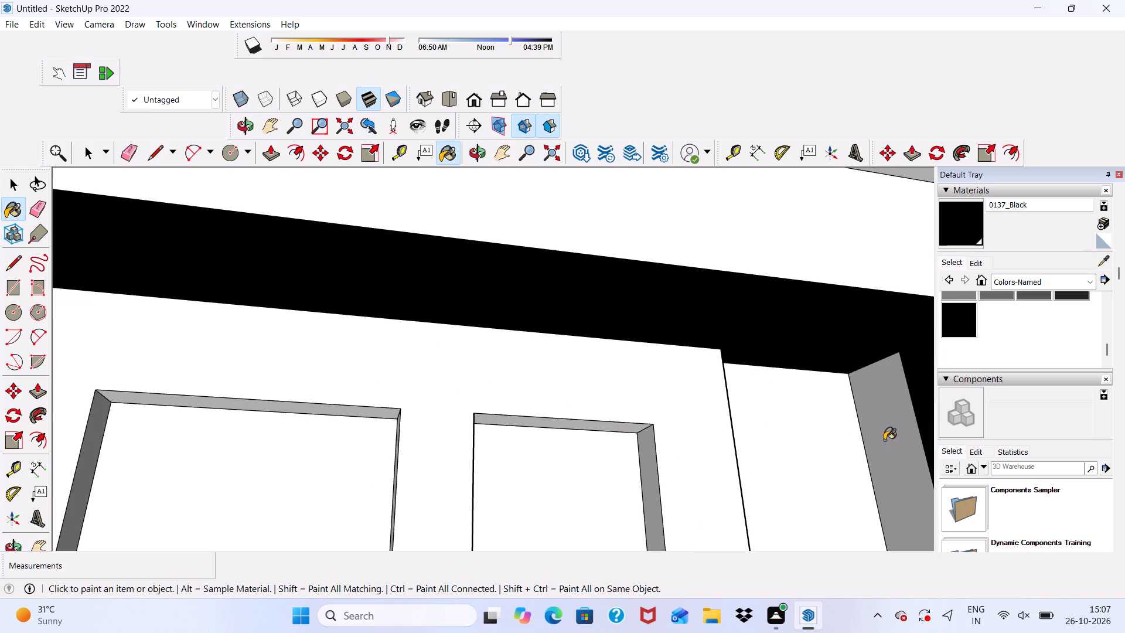
Paint the top and the right outer side of the ground-floor door frame with 0137_Black.
{"action": "scroll", "coordinate": [738, 411], "scroll_direction": "down", "scroll_amount": 7}
{"action": "middle_click_drag", "start_coordinate": [540, 508], "coordinate": [196, 632]}
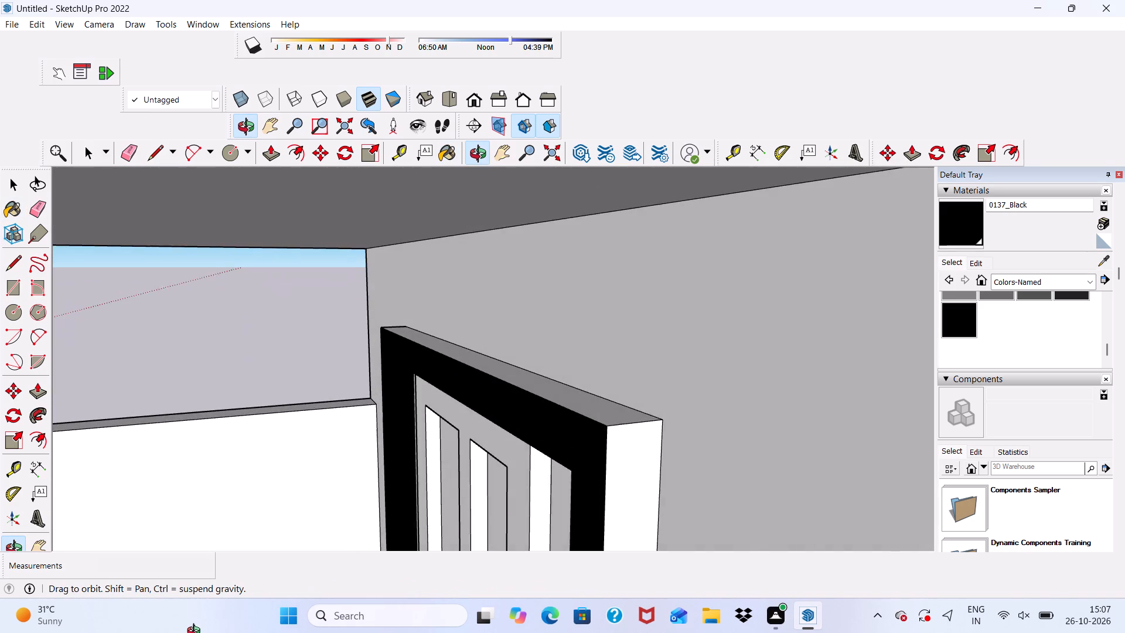
{"action": "middle_click_drag", "start_coordinate": [196, 632], "coordinate": [199, 632]}
{"action": "scroll", "coordinate": [513, 473], "scroll_direction": "up", "scroll_amount": 4}
{"action": "left_click", "coordinate": [691, 353]}
{"action": "scroll", "coordinate": [746, 460], "scroll_direction": "down", "scroll_amount": 1}
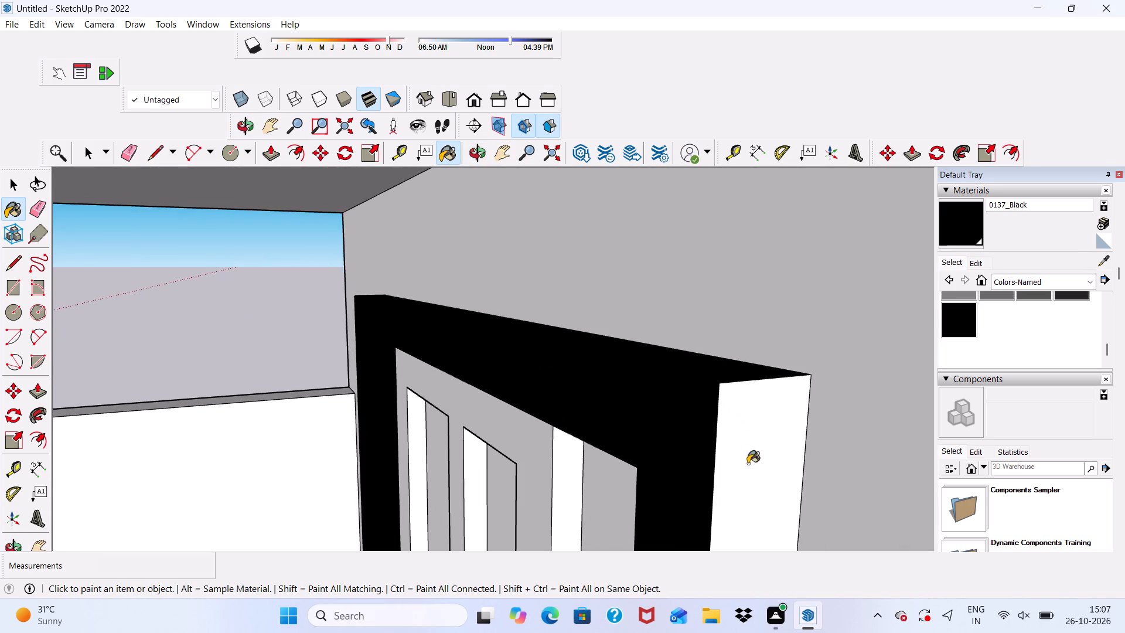
{"action": "scroll", "coordinate": [747, 460], "scroll_direction": "up", "scroll_amount": 2}
{"action": "left_click", "coordinate": [739, 440]}
Examine the ground-floor door frame from the porch and from outside the gate.
{"action": "scroll", "coordinate": [573, 382], "scroll_direction": "down", "scroll_amount": 12}
{"action": "middle_click_drag", "start_coordinate": [419, 381], "coordinate": [635, 368]}
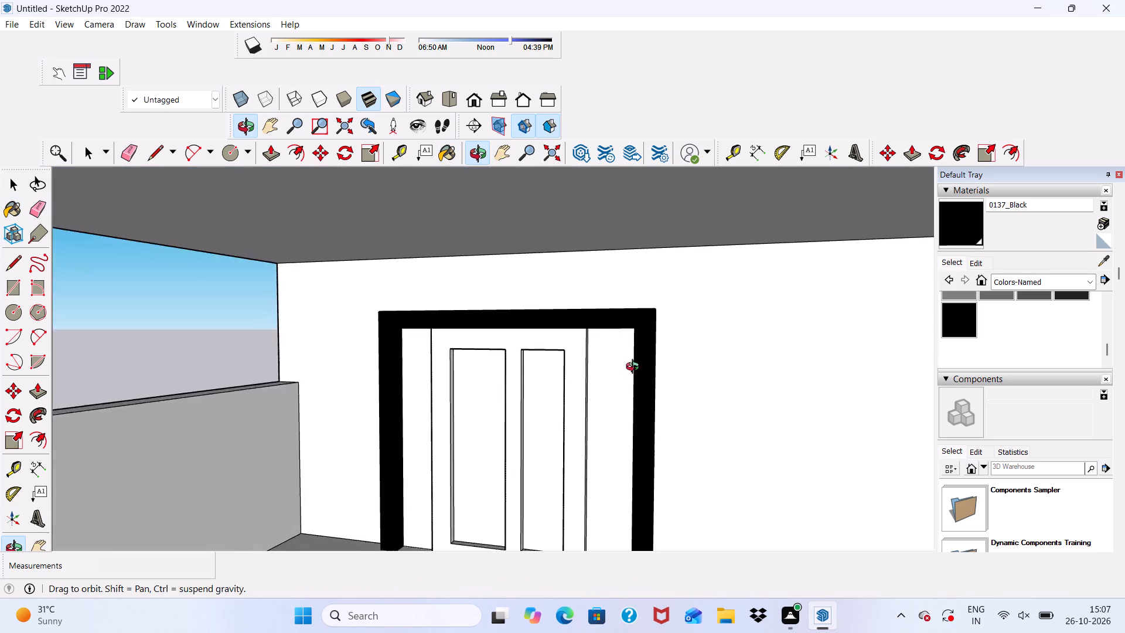
{"action": "middle_click_drag", "start_coordinate": [635, 368], "coordinate": [683, 335]}
{"action": "scroll", "coordinate": [496, 286], "scroll_direction": "down", "scroll_amount": 5}
{"action": "middle_click_drag", "start_coordinate": [524, 388], "coordinate": [475, 414]}
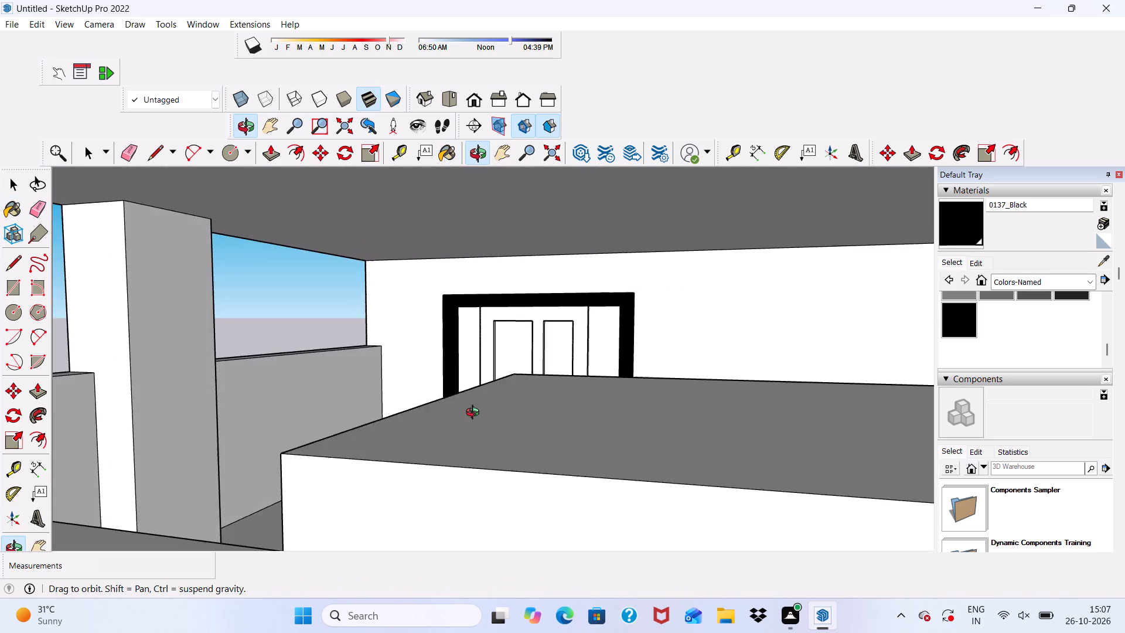
{"action": "middle_click_drag", "start_coordinate": [475, 414], "coordinate": [474, 414]}
{"action": "scroll", "coordinate": [473, 414], "scroll_direction": "up", "scroll_amount": 4}
{"action": "scroll", "coordinate": [438, 299], "scroll_direction": "down", "scroll_amount": 4}
{"action": "left_click_drag", "start_coordinate": [561, 407], "coordinate": [410, 321]}
{"action": "key", "text": "space"}
{"action": "scroll", "coordinate": [547, 407], "scroll_direction": "up", "scroll_amount": 1}
{"action": "scroll", "coordinate": [381, 315], "scroll_direction": "down", "scroll_amount": 9}
{"action": "middle_click_drag", "start_coordinate": [473, 367], "coordinate": [616, 392]}
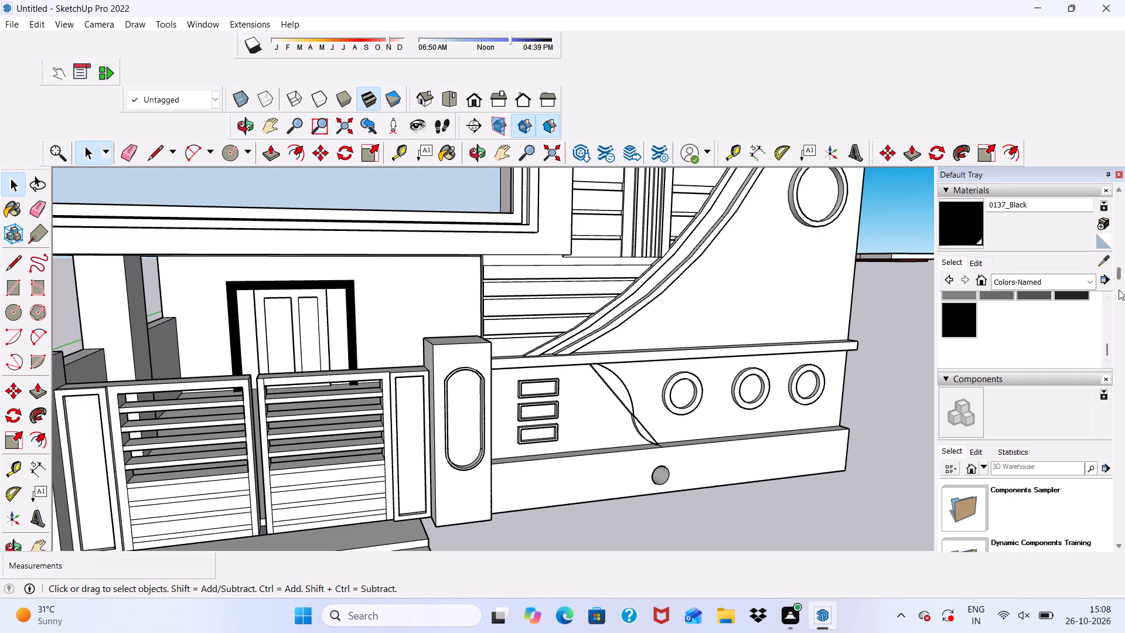
Paint the ground-floor door leaf with Wood Veneer 01 from the Wood collection.
{"action": "left_click", "coordinate": [1088, 280]}
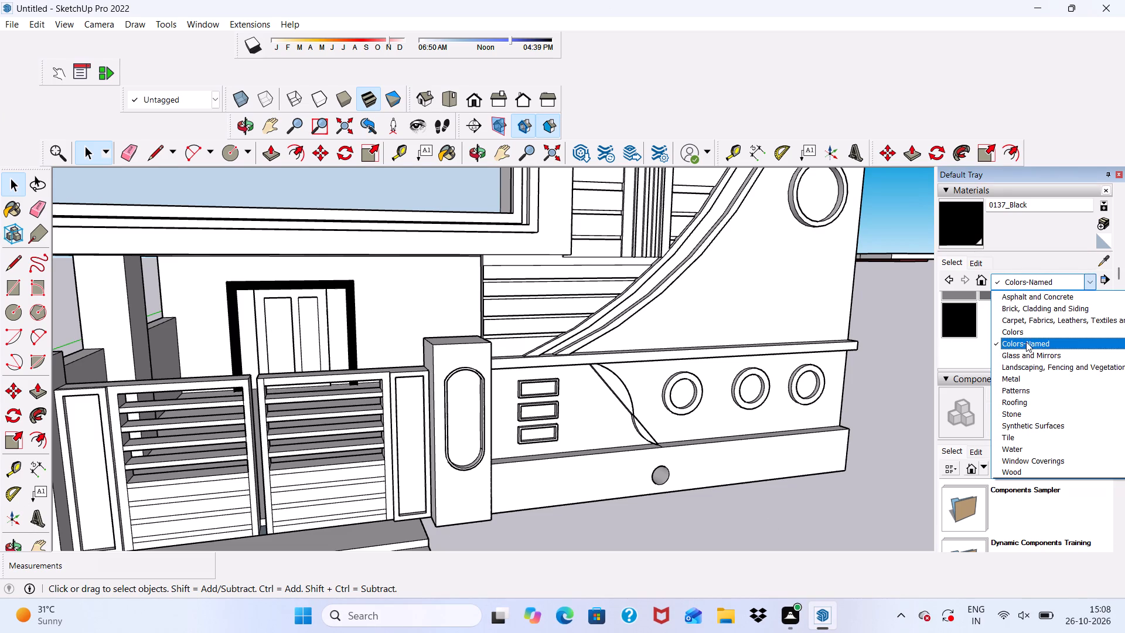
{"action": "left_click", "coordinate": [1034, 481]}
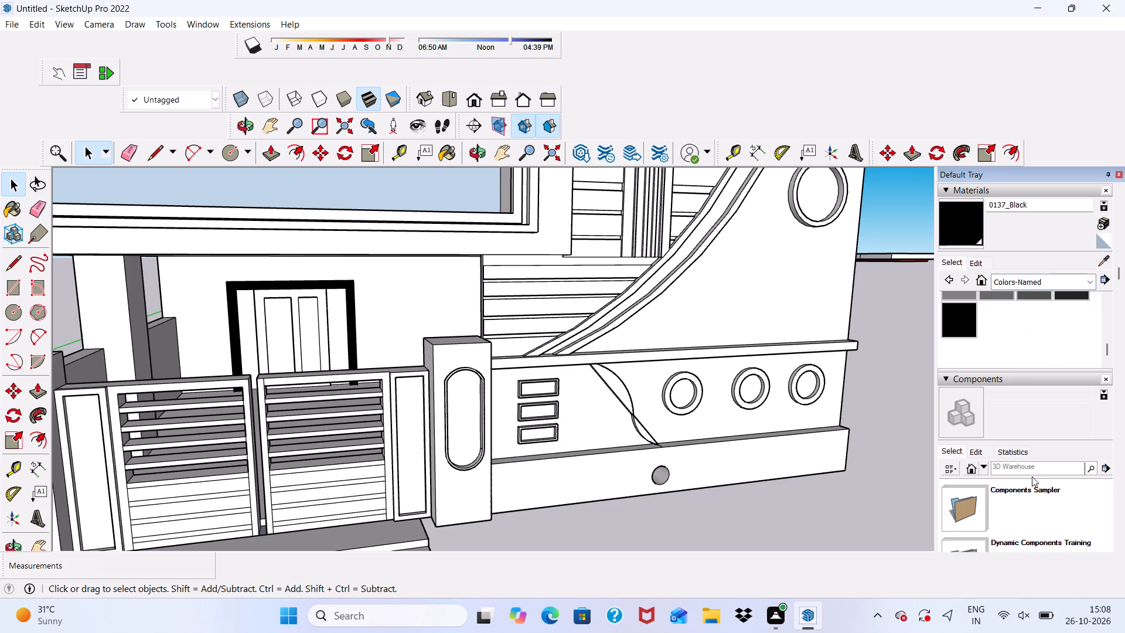
{"action": "left_click", "coordinate": [1090, 282]}
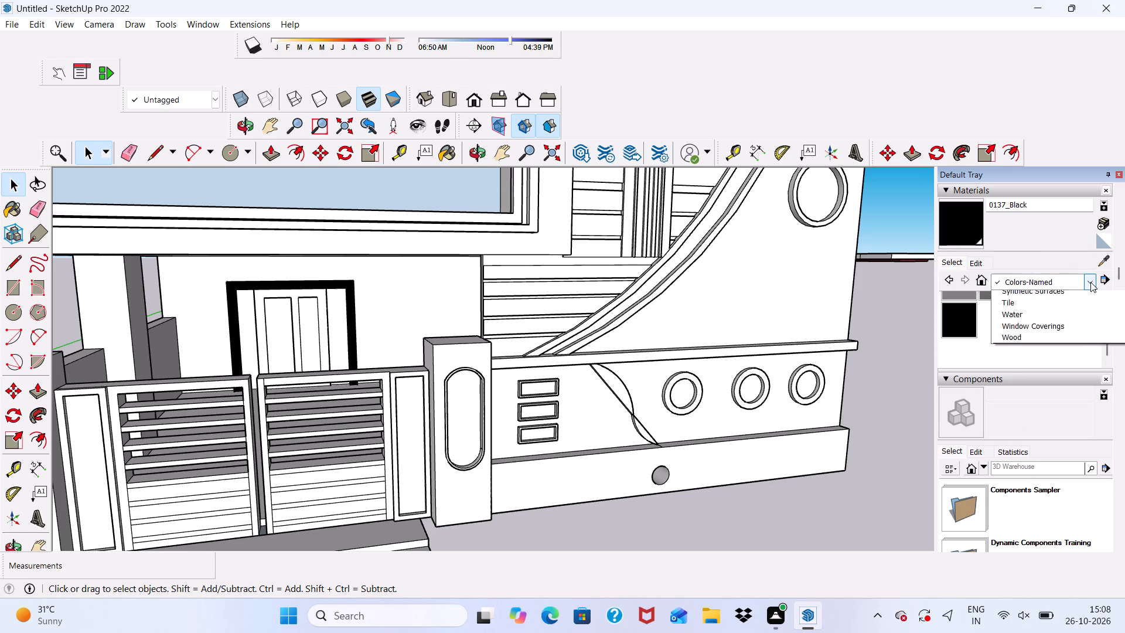
{"action": "left_click", "coordinate": [1029, 469]}
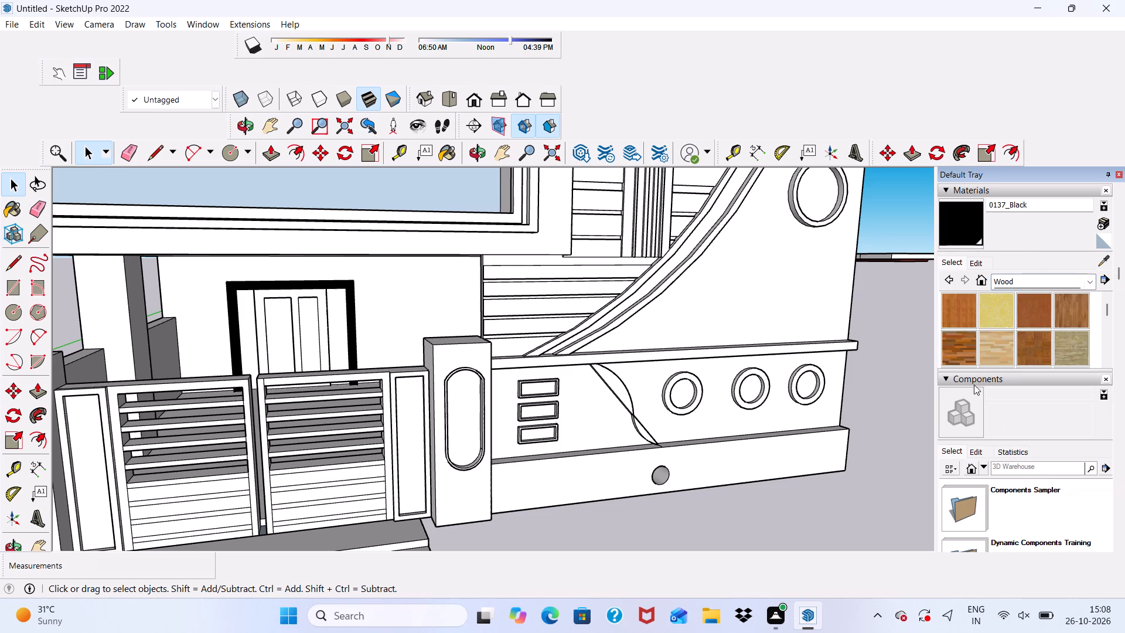
{"action": "scroll", "coordinate": [1011, 324], "scroll_direction": "down", "scroll_amount": 1}
{"action": "left_click", "coordinate": [1032, 317]}
{"action": "scroll", "coordinate": [325, 290], "scroll_direction": "up", "scroll_amount": 2}
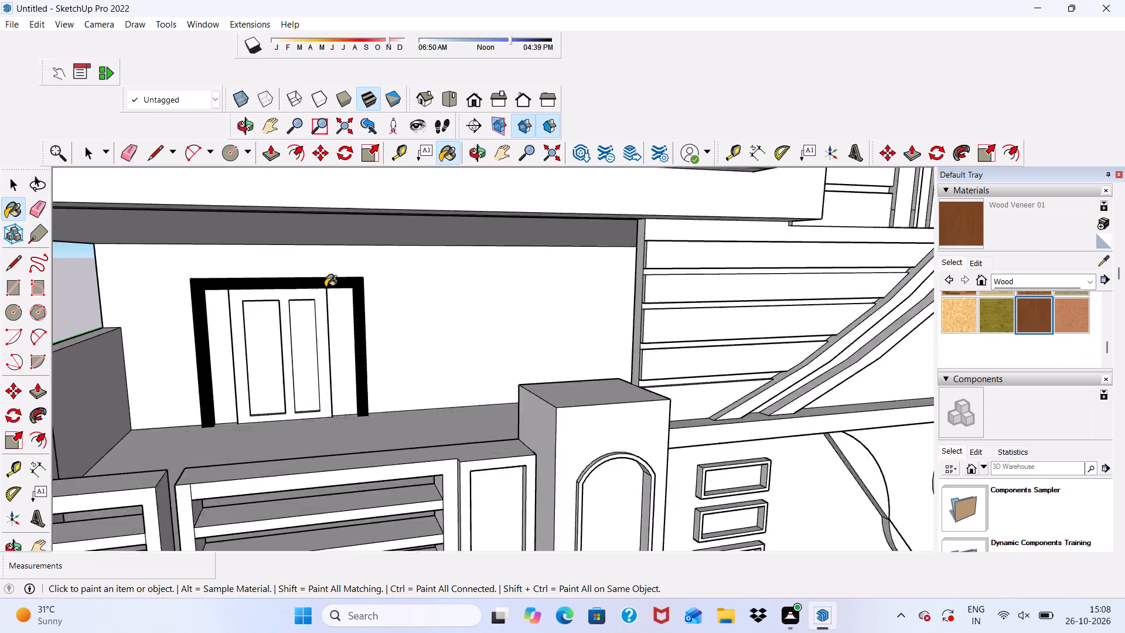
{"action": "scroll", "coordinate": [325, 287], "scroll_direction": "up", "scroll_amount": 12}
{"action": "left_click", "coordinate": [276, 291]}
Paint the ground-floor door's left recessed panel and its side and top edges with Wood Veneer 01.
{"action": "scroll", "coordinate": [283, 309], "scroll_direction": "up", "scroll_amount": 5}
{"action": "middle_click_drag", "start_coordinate": [308, 334], "coordinate": [107, 348]}
{"action": "scroll", "coordinate": [220, 342], "scroll_direction": "up", "scroll_amount": 10}
{"action": "left_click", "coordinate": [329, 308]}
{"action": "left_click", "coordinate": [387, 325]}
{"action": "scroll", "coordinate": [431, 312], "scroll_direction": "down", "scroll_amount": 6}
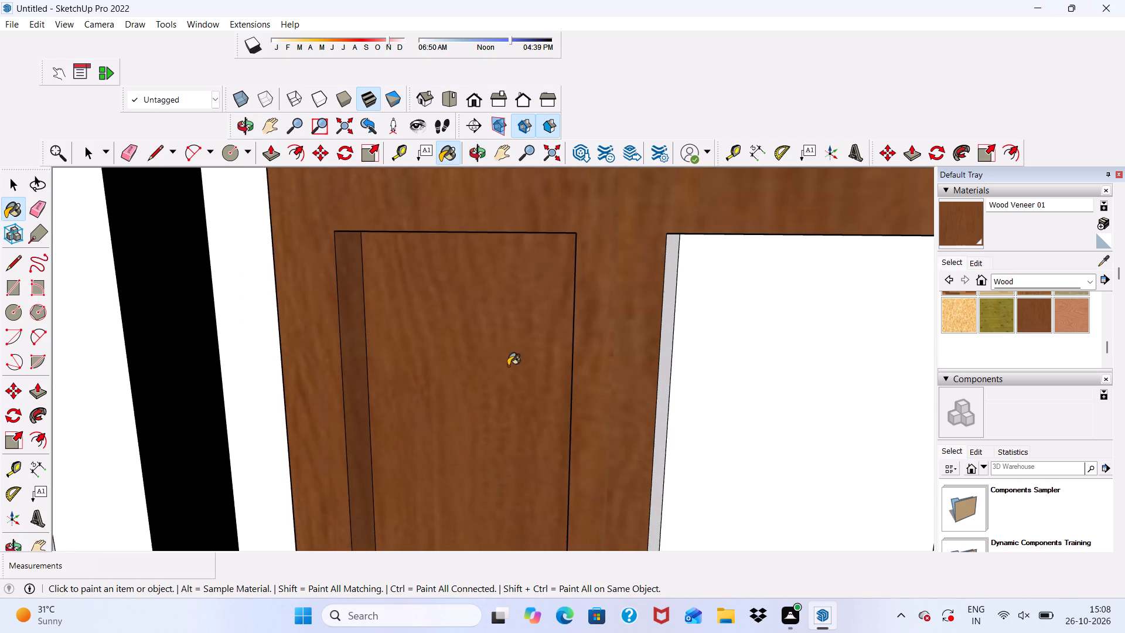
{"action": "middle_click_drag", "start_coordinate": [508, 366], "coordinate": [694, 270]}
{"action": "scroll", "coordinate": [607, 241], "scroll_direction": "up", "scroll_amount": 5}
{"action": "scroll", "coordinate": [599, 243], "scroll_direction": "down", "scroll_amount": 1}
{"action": "scroll", "coordinate": [463, 294], "scroll_direction": "up", "scroll_amount": 4}
{"action": "left_click", "coordinate": [527, 233]}
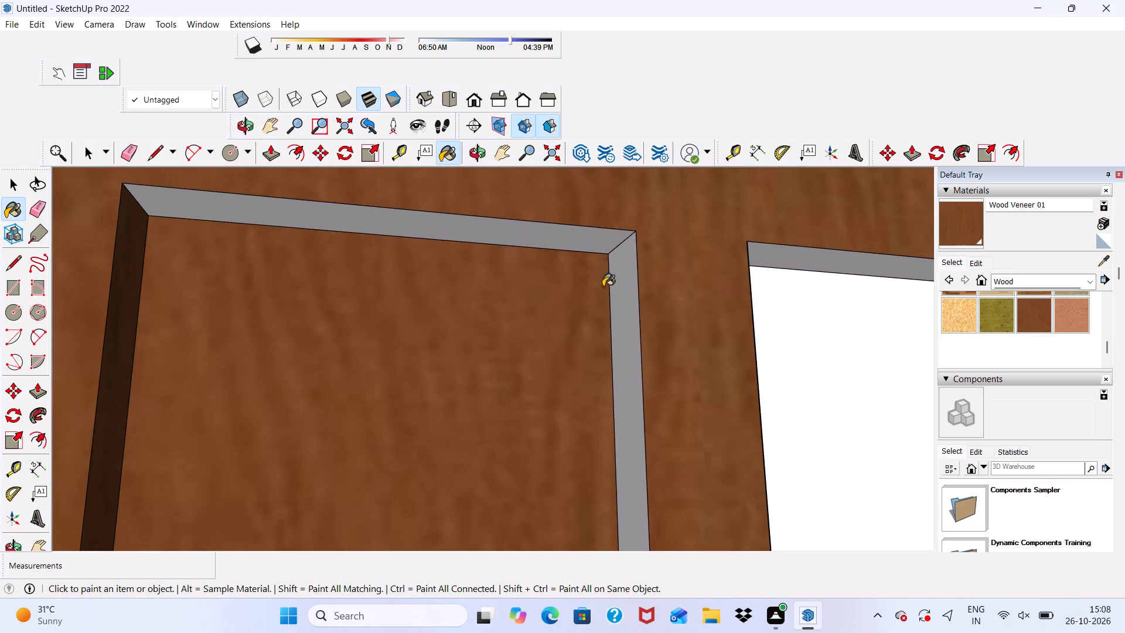
{"action": "left_click", "coordinate": [614, 305]}
Paint the ground-floor door's right recessed panel and its side and top edges with Wood Veneer 01.
{"action": "scroll", "coordinate": [643, 324], "scroll_direction": "down", "scroll_amount": 5}
{"action": "left_click_drag", "start_coordinate": [756, 360], "coordinate": [761, 360]}
{"action": "left_click", "coordinate": [758, 284]}
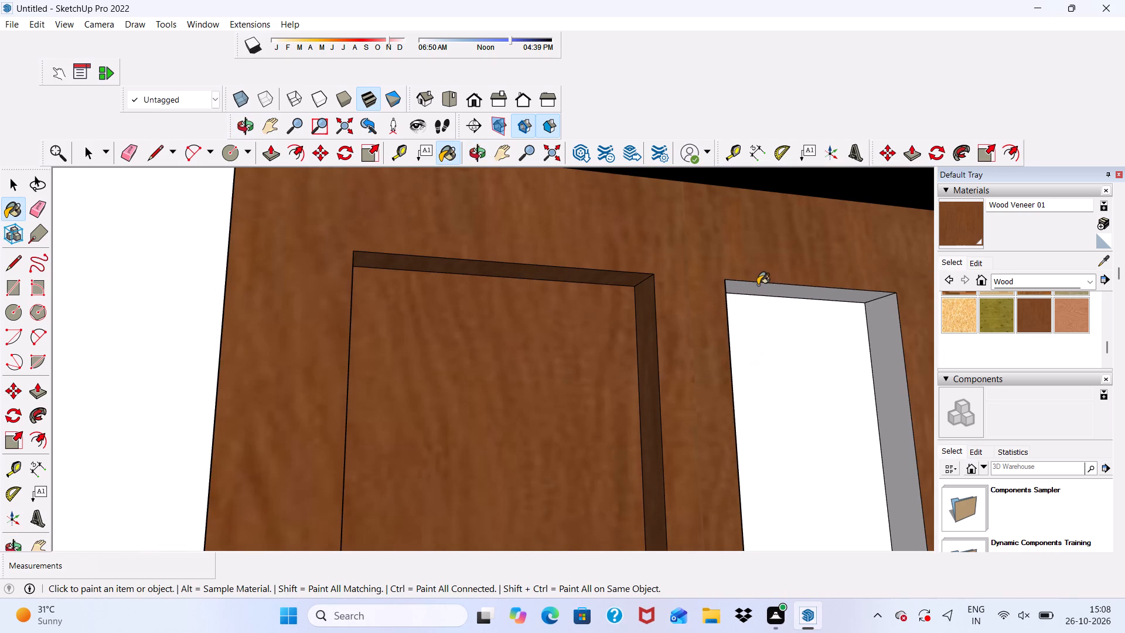
{"action": "left_click", "coordinate": [884, 346]}
{"action": "scroll", "coordinate": [884, 352], "scroll_direction": "down", "scroll_amount": 1}
{"action": "middle_click_drag", "start_coordinate": [885, 361], "coordinate": [538, 431]}
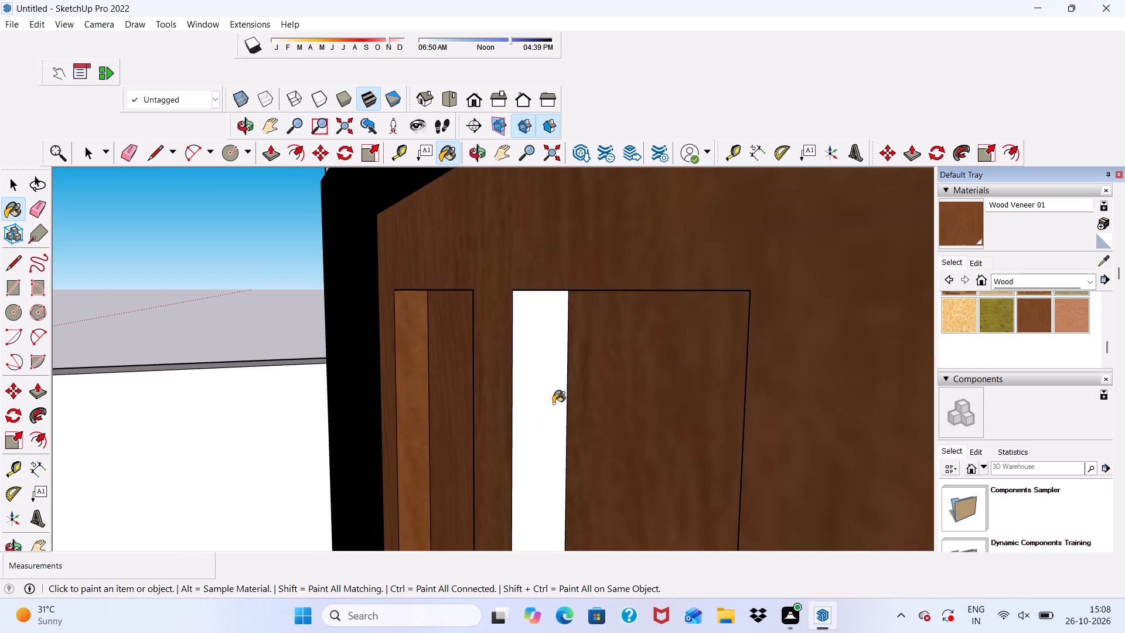
{"action": "left_click", "coordinate": [553, 393]}
Paint the ground-floor door leaf's side edges and the fixed panels flanking it with Wood Veneer 01.
{"action": "scroll", "coordinate": [489, 372], "scroll_direction": "down", "scroll_amount": 6}
{"action": "left_click_drag", "start_coordinate": [691, 394], "coordinate": [698, 399]}
{"action": "left_click_drag", "start_coordinate": [775, 406], "coordinate": [780, 411]}
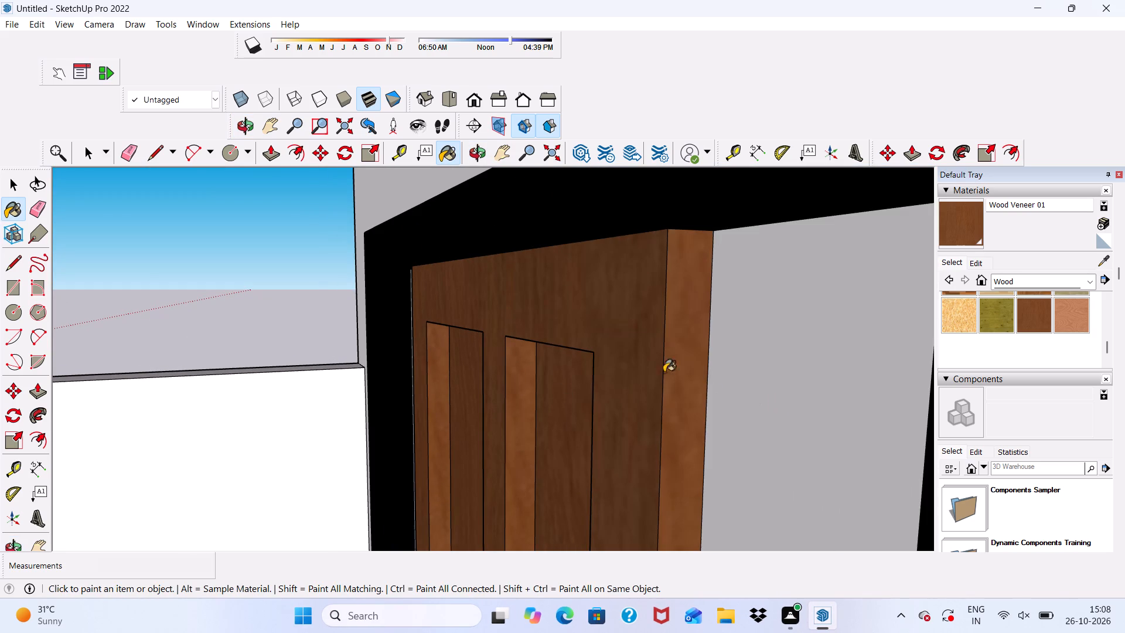
{"action": "scroll", "coordinate": [664, 372], "scroll_direction": "down", "scroll_amount": 6}
{"action": "middle_click_drag", "start_coordinate": [533, 391], "coordinate": [731, 386]}
{"action": "left_click", "coordinate": [412, 361]}
{"action": "middle_click_drag", "start_coordinate": [412, 361], "coordinate": [601, 294]}
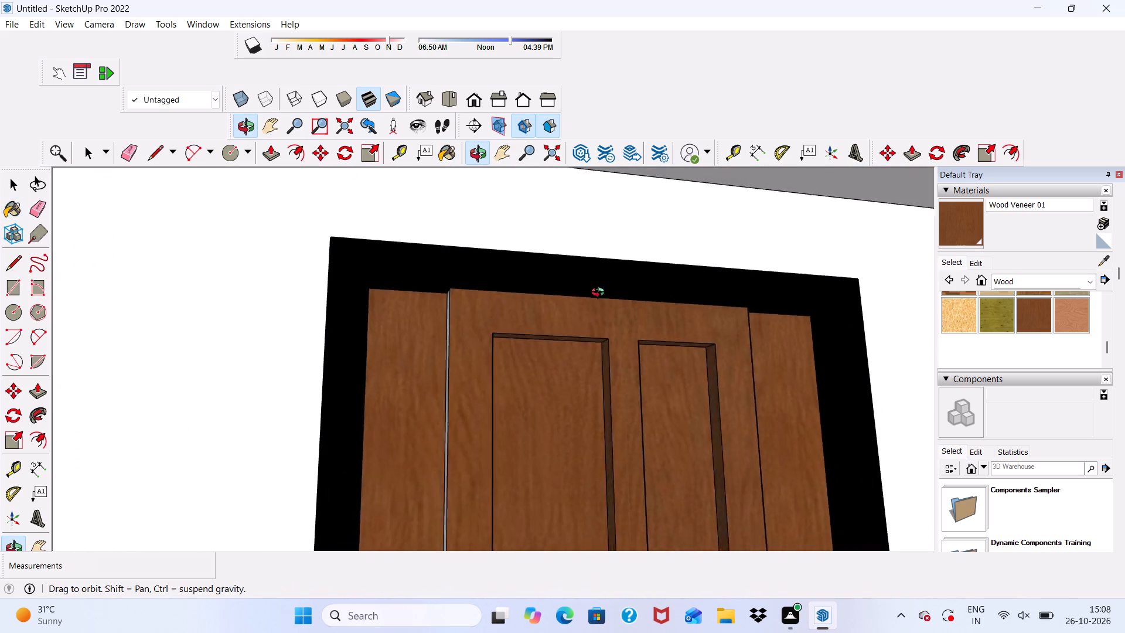
{"action": "middle_click_drag", "start_coordinate": [601, 294], "coordinate": [643, 344]}
{"action": "scroll", "coordinate": [437, 352], "scroll_direction": "up", "scroll_amount": 4}
{"action": "left_click", "coordinate": [468, 326]}
Paint the front face of the balcony door's left leaf, around its raised panels, with Wood Veneer 01.
{"action": "scroll", "coordinate": [451, 312], "scroll_direction": "down", "scroll_amount": 11}
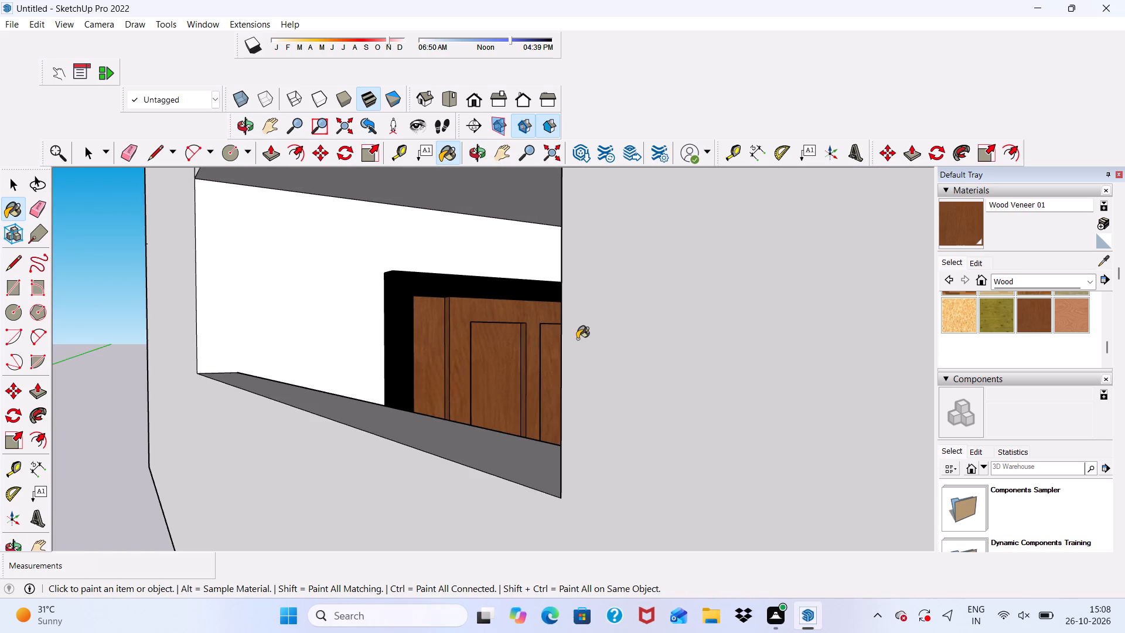
{"action": "scroll", "coordinate": [427, 359], "scroll_direction": "down", "scroll_amount": 8}
{"action": "middle_click_drag", "start_coordinate": [589, 365], "coordinate": [422, 435]}
{"action": "scroll", "coordinate": [427, 377], "scroll_direction": "down", "scroll_amount": 4}
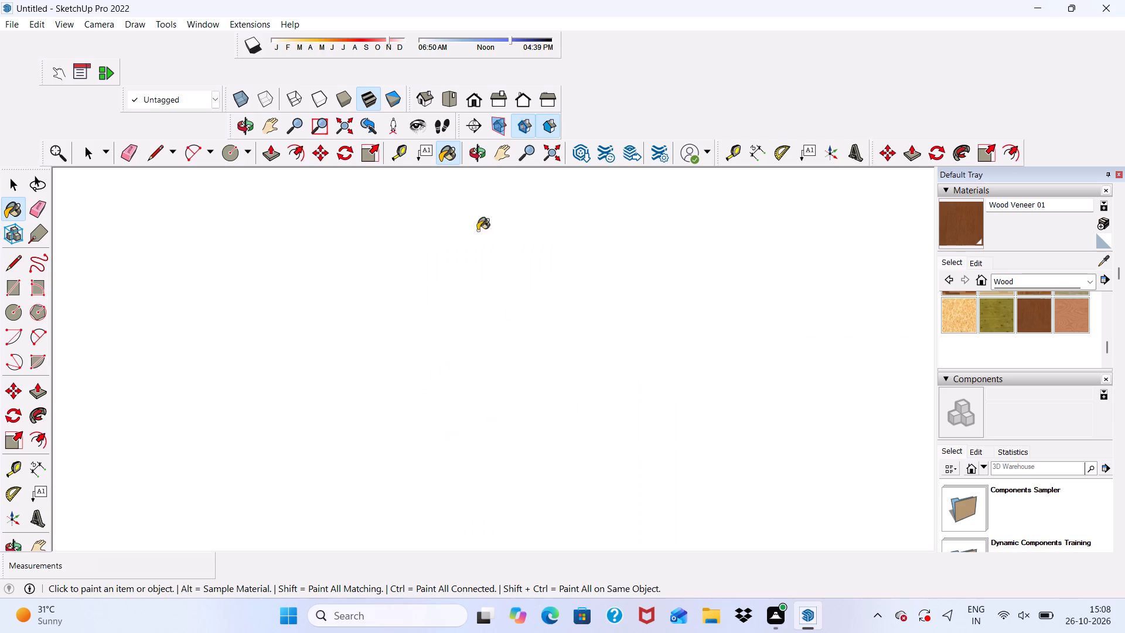
{"action": "left_click", "coordinate": [465, 92]}
{"action": "scroll", "coordinate": [487, 179], "scroll_direction": "down", "scroll_amount": 9}
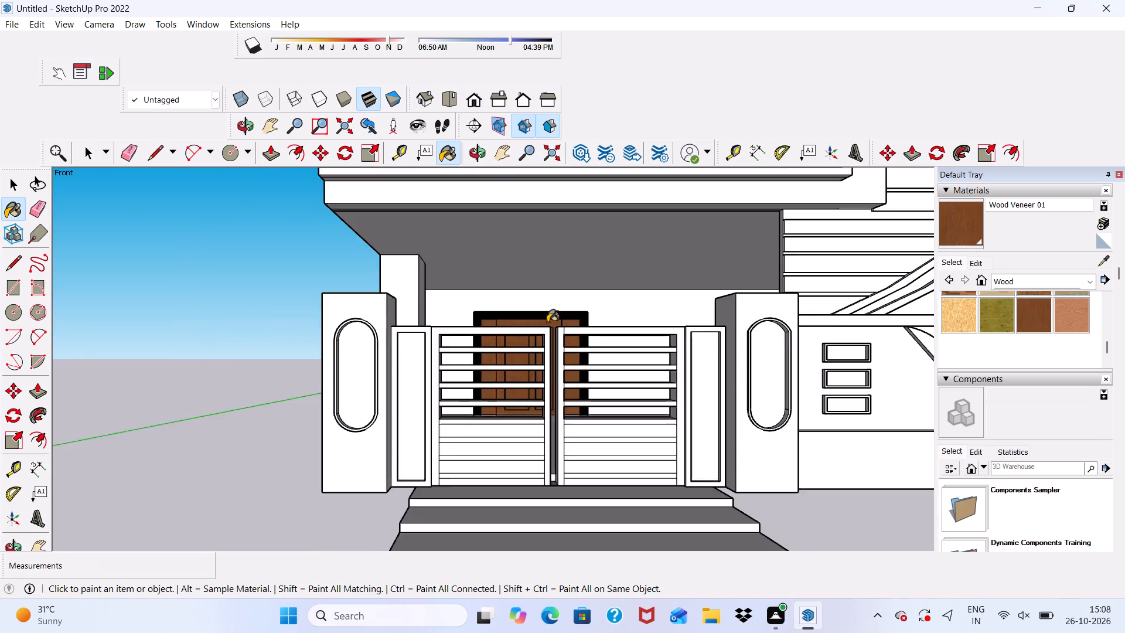
{"action": "scroll", "coordinate": [547, 322], "scroll_direction": "down", "scroll_amount": 7}
{"action": "scroll", "coordinate": [533, 260], "scroll_direction": "up", "scroll_amount": 5}
{"action": "scroll", "coordinate": [527, 241], "scroll_direction": "down", "scroll_amount": 4}
{"action": "scroll", "coordinate": [551, 390], "scroll_direction": "down", "scroll_amount": 1}
{"action": "scroll", "coordinate": [575, 275], "scroll_direction": "up", "scroll_amount": 6}
{"action": "scroll", "coordinate": [577, 274], "scroll_direction": "down", "scroll_amount": 4}
{"action": "middle_click_drag", "start_coordinate": [571, 341], "coordinate": [591, 456]}
{"action": "scroll", "coordinate": [560, 214], "scroll_direction": "up", "scroll_amount": 10}
{"action": "left_click", "coordinate": [526, 205]}
{"action": "scroll", "coordinate": [427, 199], "scroll_direction": "up", "scroll_amount": 4}
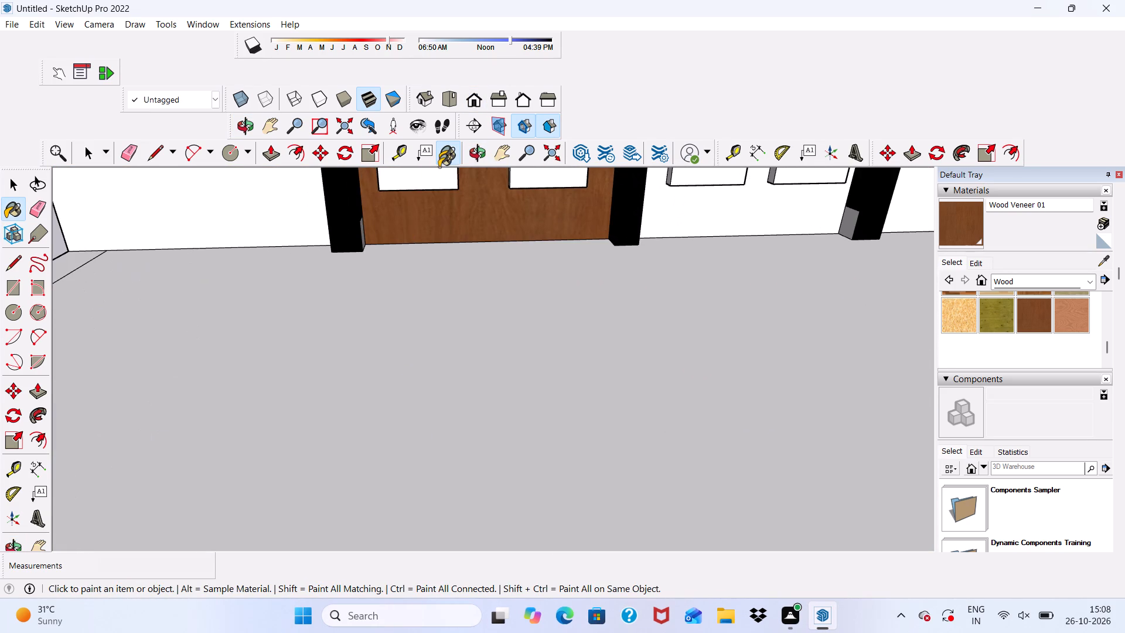
Paint the fronts of the two lower panels and the upper-right panel on the balcony door's left leaf with Wood Veneer 01.
{"action": "left_click", "coordinate": [420, 183]}
{"action": "scroll", "coordinate": [424, 242], "scroll_direction": "down", "scroll_amount": 10}
{"action": "scroll", "coordinate": [511, 192], "scroll_direction": "up", "scroll_amount": 3}
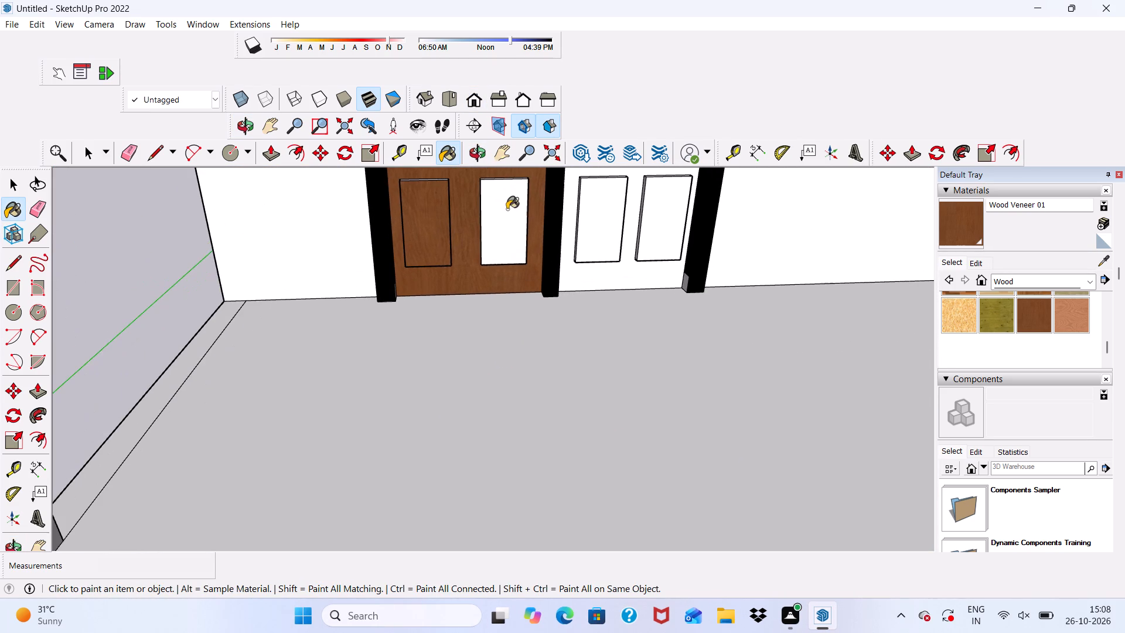
{"action": "left_click", "coordinate": [504, 214]}
{"action": "middle_click_drag", "start_coordinate": [507, 246], "coordinate": [479, 158]}
{"action": "scroll", "coordinate": [472, 196], "scroll_direction": "down", "scroll_amount": 12}
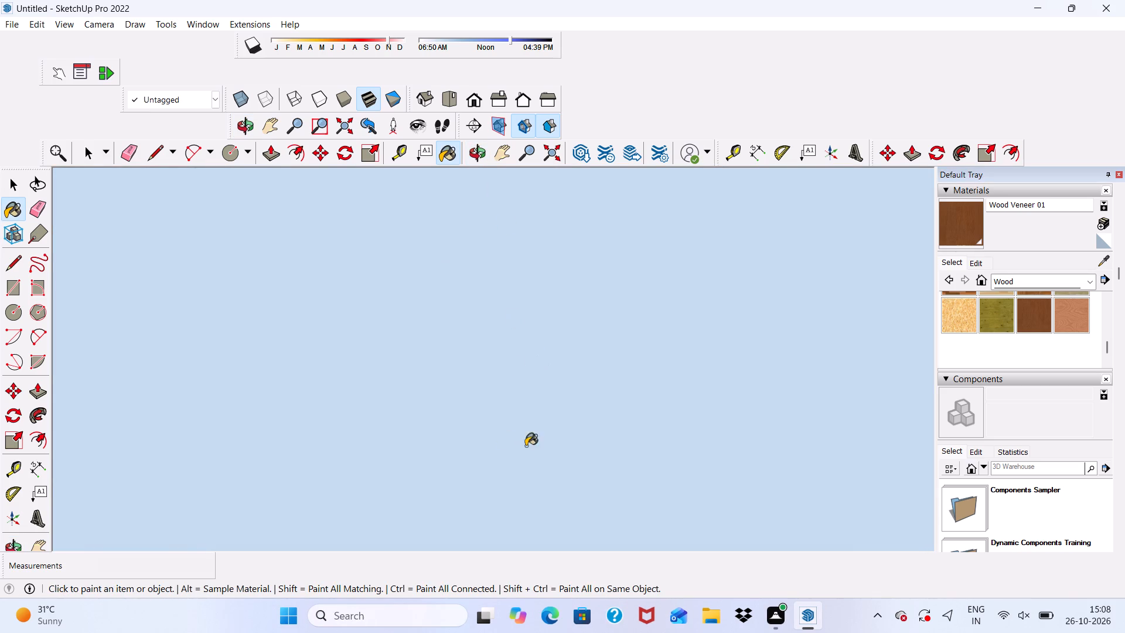
{"action": "scroll", "coordinate": [526, 446], "scroll_direction": "down", "scroll_amount": 20}
{"action": "scroll", "coordinate": [526, 446], "scroll_direction": "down", "scroll_amount": 11}
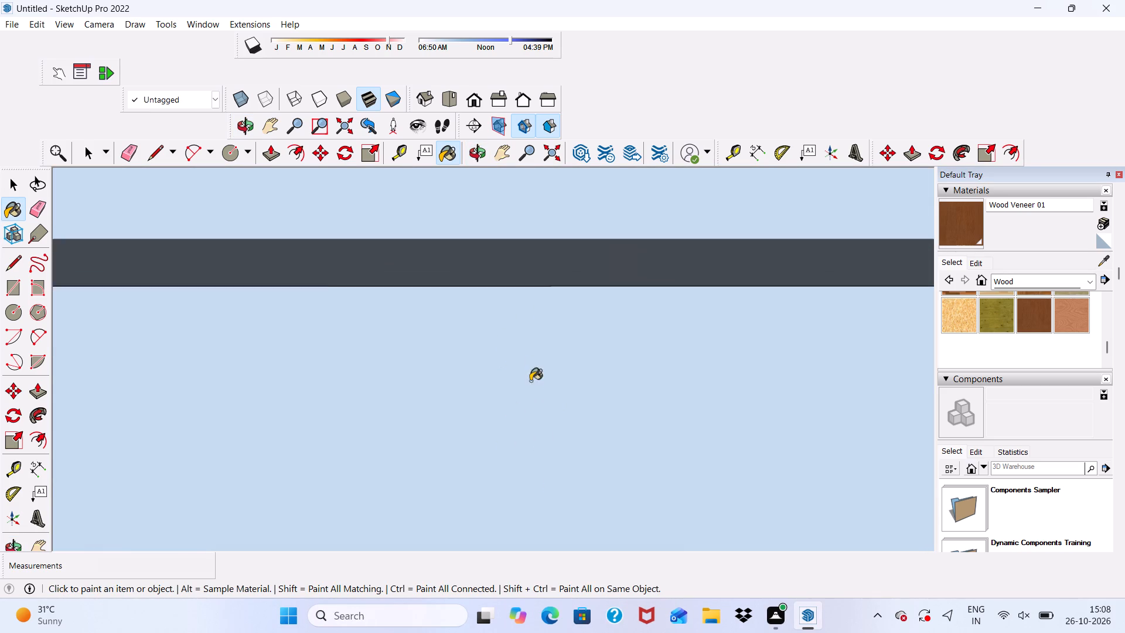
{"action": "scroll", "coordinate": [530, 381], "scroll_direction": "down", "scroll_amount": 20}
{"action": "scroll", "coordinate": [530, 381], "scroll_direction": "down", "scroll_amount": 11}
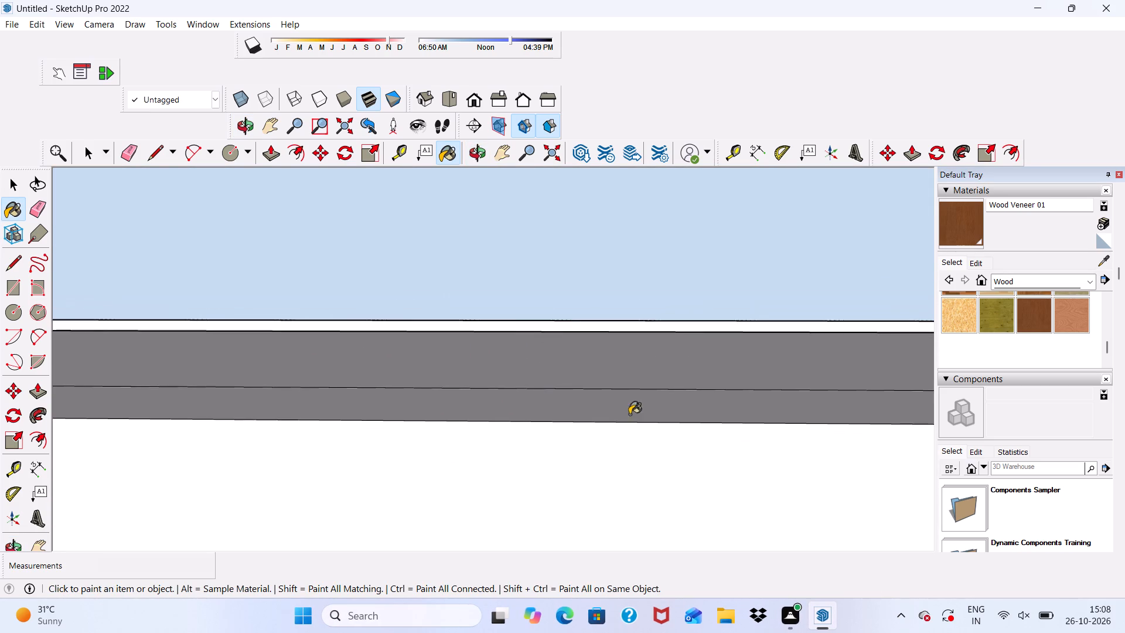
{"action": "scroll", "coordinate": [629, 414], "scroll_direction": "down", "scroll_amount": 20}
{"action": "scroll", "coordinate": [629, 414], "scroll_direction": "down", "scroll_amount": 11}
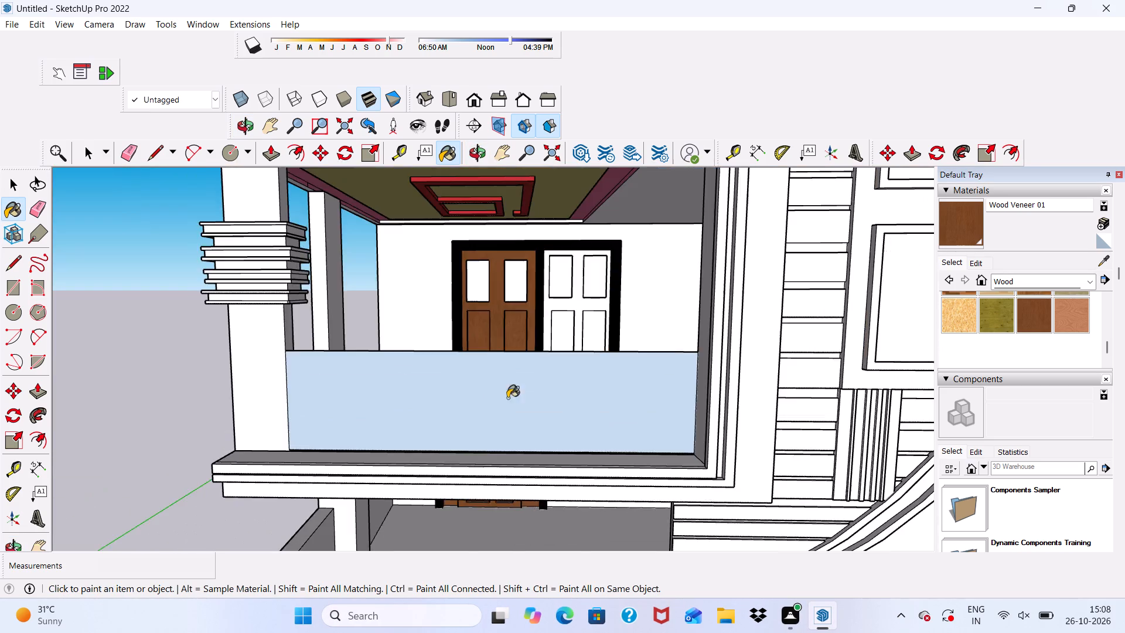
{"action": "scroll", "coordinate": [507, 398], "scroll_direction": "down", "scroll_amount": 5}
{"action": "scroll", "coordinate": [543, 318], "scroll_direction": "up", "scroll_amount": 15}
{"action": "left_click", "coordinate": [500, 352]}
Paint the right side edges and lower panel's top edge of the left leaf's two right-hand panels with Wood Veneer 01.
{"action": "scroll", "coordinate": [533, 384], "scroll_direction": "up", "scroll_amount": 4}
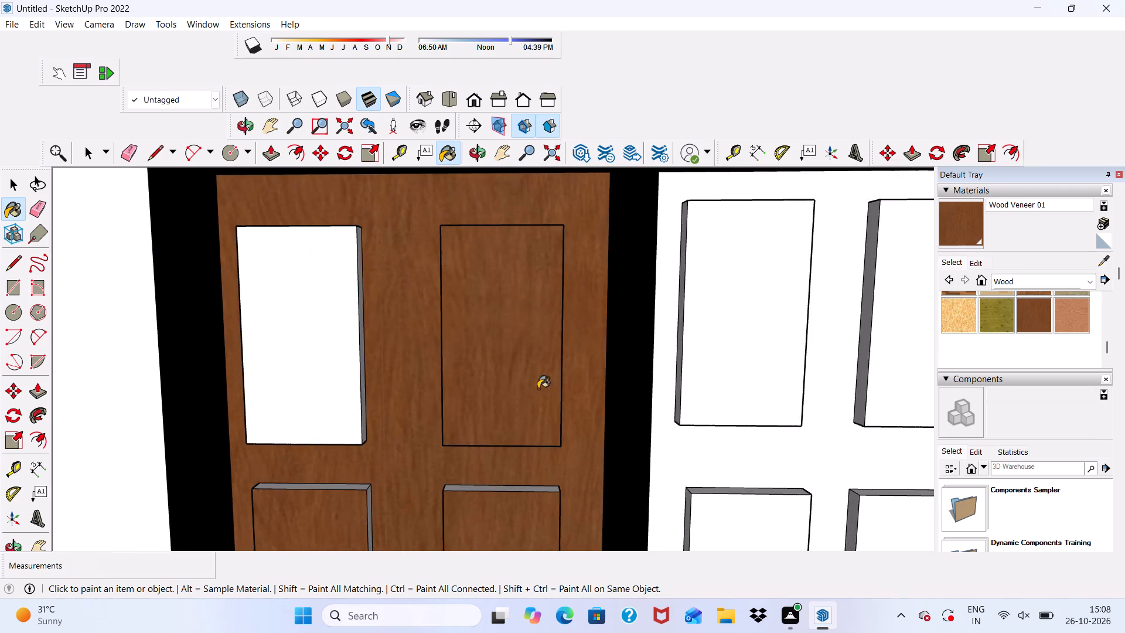
{"action": "middle_click_drag", "start_coordinate": [538, 389], "coordinate": [431, 426]}
{"action": "scroll", "coordinate": [536, 479], "scroll_direction": "up", "scroll_amount": 8}
{"action": "left_click", "coordinate": [549, 486]}
{"action": "left_click", "coordinate": [574, 537]}
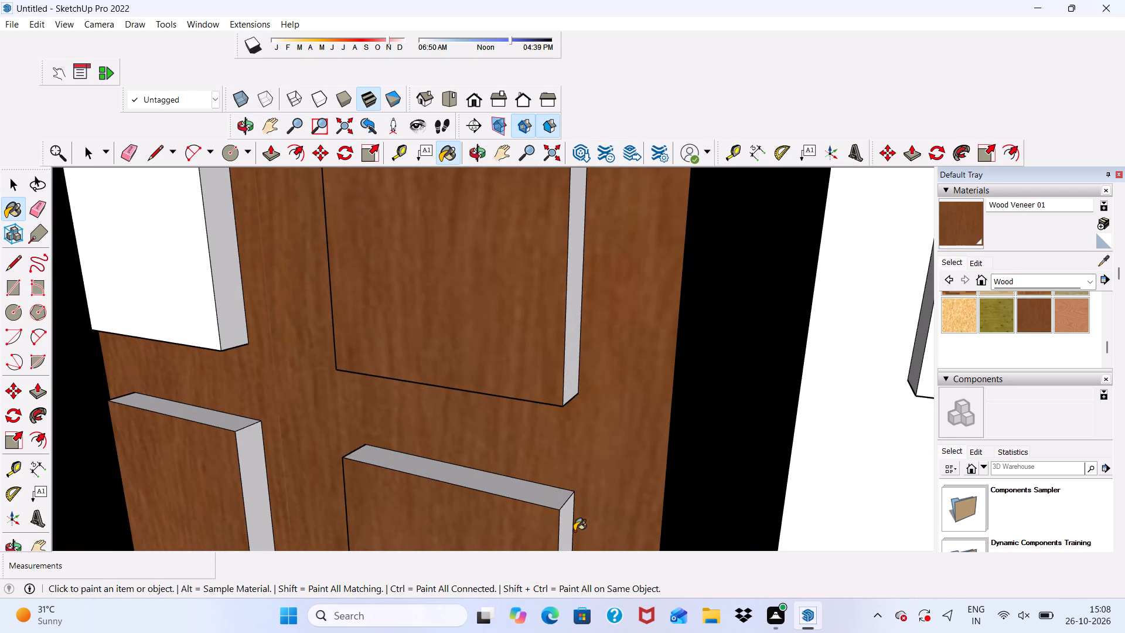
{"action": "left_click", "coordinate": [555, 498]}
{"action": "scroll", "coordinate": [567, 528], "scroll_direction": "up", "scroll_amount": 4}
{"action": "left_click", "coordinate": [572, 522]}
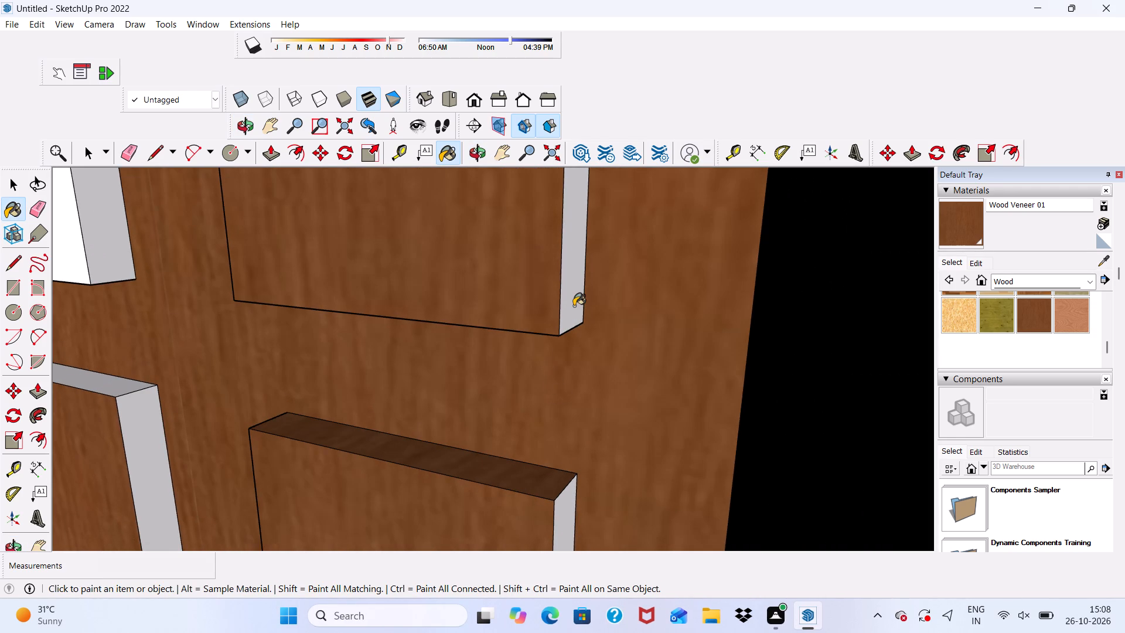
{"action": "left_click", "coordinate": [574, 306]}
Paint the left side edges of the left leaf's upper-right and lower-right panels with Wood Veneer 01.
{"action": "scroll", "coordinate": [490, 379], "scroll_direction": "down", "scroll_amount": 5}
{"action": "scroll", "coordinate": [410, 349], "scroll_direction": "down", "scroll_amount": 4}
{"action": "scroll", "coordinate": [358, 422], "scroll_direction": "down", "scroll_amount": 2}
{"action": "middle_click_drag", "start_coordinate": [358, 421], "coordinate": [429, 394]}
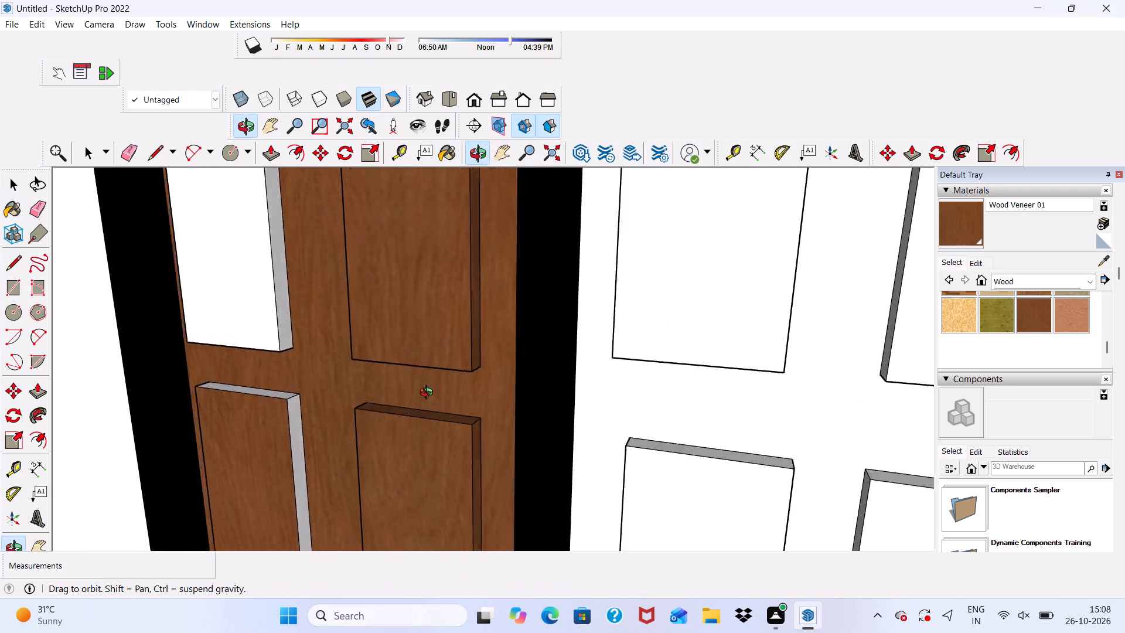
{"action": "middle_click_drag", "start_coordinate": [429, 394], "coordinate": [468, 424]}
{"action": "scroll", "coordinate": [391, 353], "scroll_direction": "up", "scroll_amount": 4}
{"action": "scroll", "coordinate": [379, 370], "scroll_direction": "down", "scroll_amount": 1}
{"action": "middle_click_drag", "start_coordinate": [378, 370], "coordinate": [611, 336]}
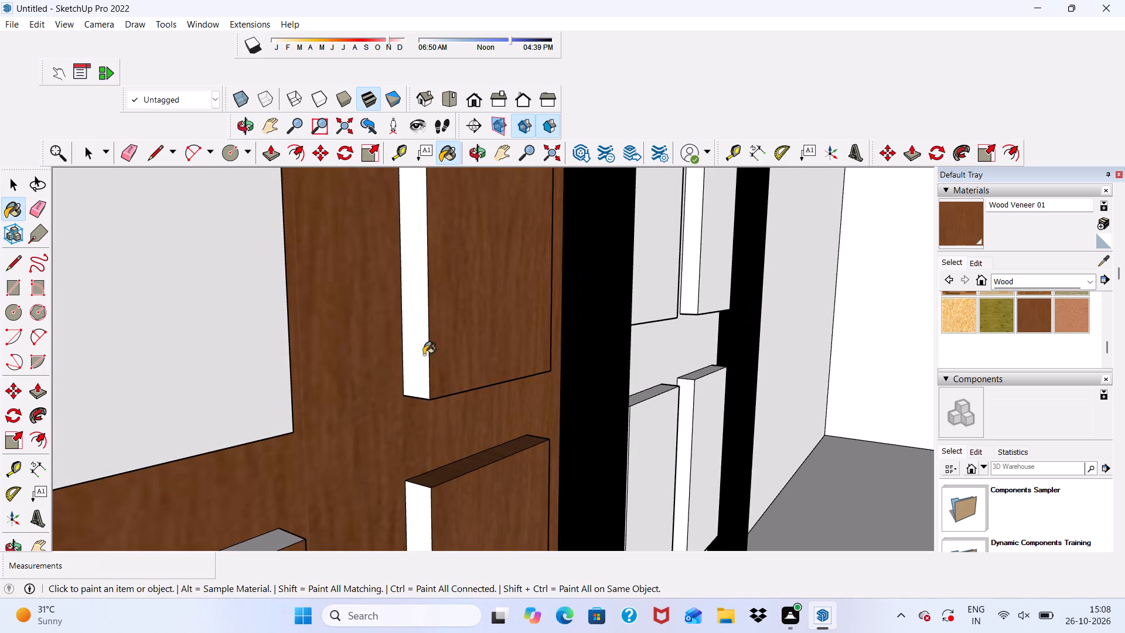
{"action": "left_click_drag", "start_coordinate": [431, 305], "coordinate": [443, 309]}
{"action": "scroll", "coordinate": [414, 329], "scroll_direction": "down", "scroll_amount": 5}
{"action": "scroll", "coordinate": [428, 495], "scroll_direction": "up", "scroll_amount": 6}
{"action": "left_click", "coordinate": [436, 454]}
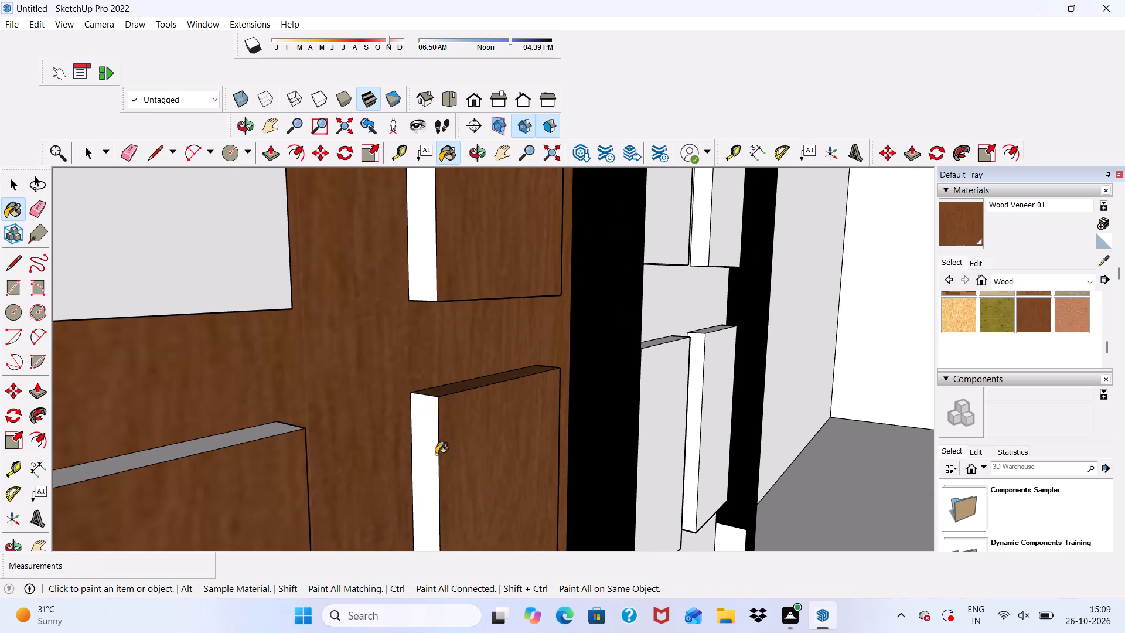
{"action": "left_click", "coordinate": [434, 235]}
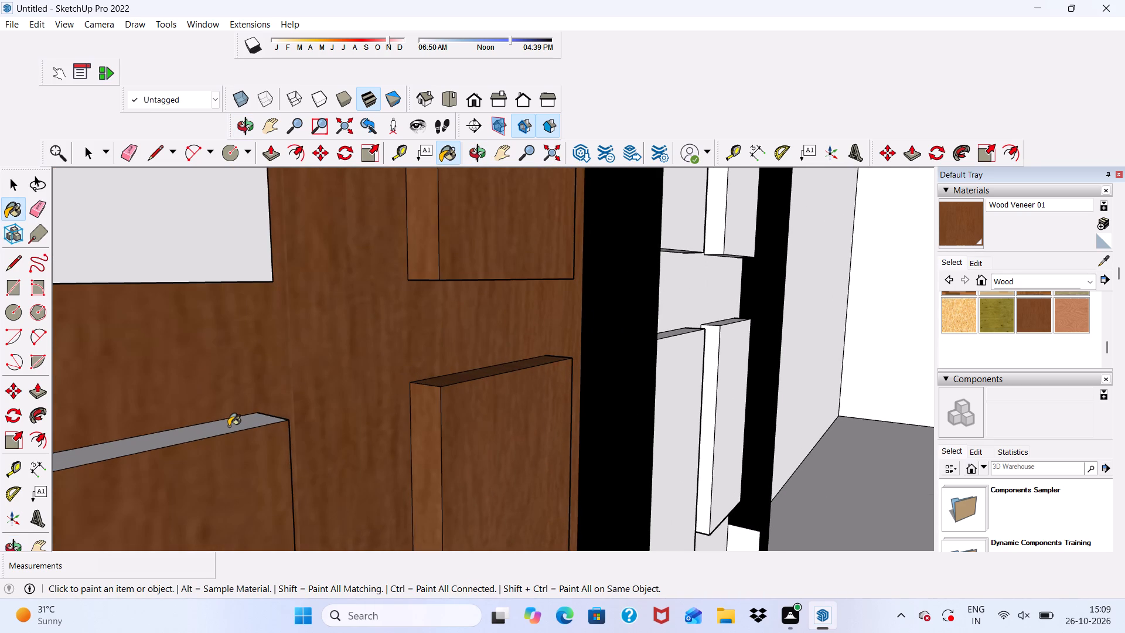
Paint the left leaf's upper-left panel front, lower-left panel's top edge and both panels' right side edges with Wood Veneer 01.
{"action": "left_click", "coordinate": [229, 426]}
{"action": "scroll", "coordinate": [322, 404], "scroll_direction": "down", "scroll_amount": 2}
{"action": "middle_click_drag", "start_coordinate": [379, 406], "coordinate": [94, 413]}
{"action": "left_click", "coordinate": [166, 273]}
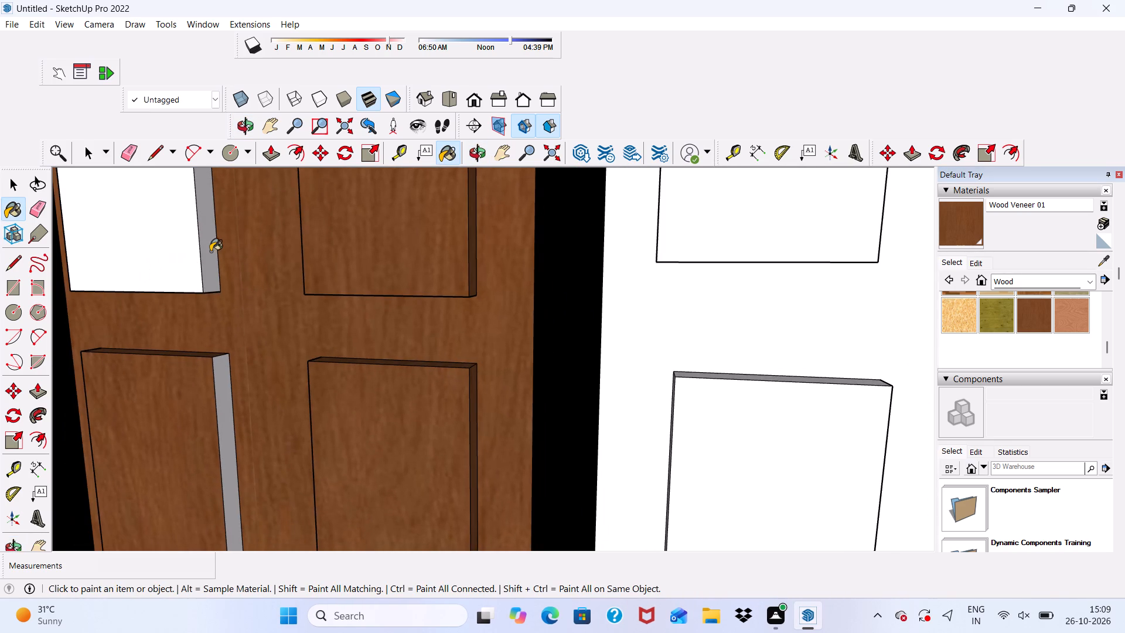
{"action": "left_click", "coordinate": [213, 249]}
{"action": "left_click", "coordinate": [219, 386]}
Paint the bottom edges of the left leaf's two upper panels with Wood Veneer 01.
{"action": "scroll", "coordinate": [183, 376], "scroll_direction": "down", "scroll_amount": 2}
{"action": "middle_click_drag", "start_coordinate": [179, 382], "coordinate": [289, 335]}
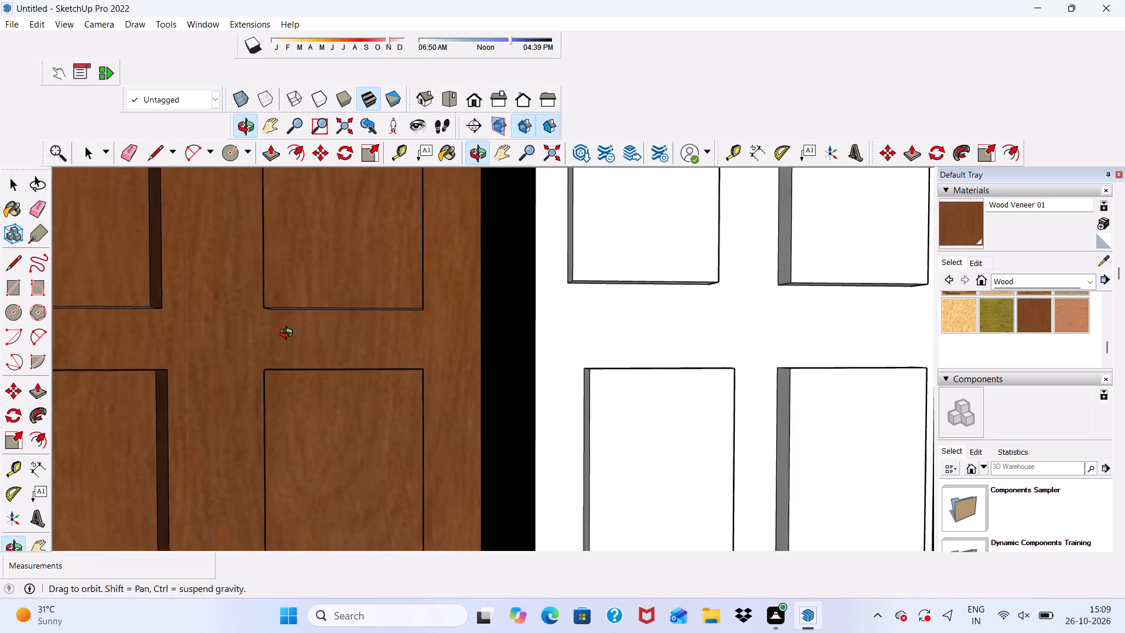
{"action": "middle_click_drag", "start_coordinate": [289, 335], "coordinate": [365, 335]}
{"action": "scroll", "coordinate": [345, 308], "scroll_direction": "up", "scroll_amount": 14}
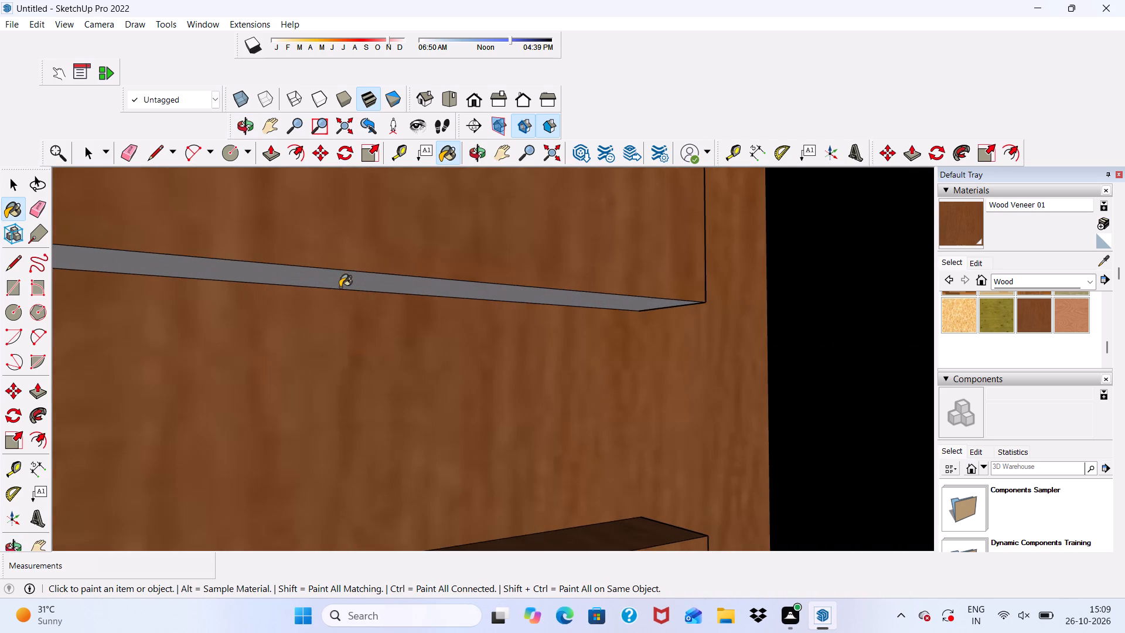
{"action": "left_click_drag", "start_coordinate": [340, 280], "coordinate": [347, 284]}
{"action": "scroll", "coordinate": [368, 304], "scroll_direction": "down", "scroll_amount": 16}
{"action": "middle_click_drag", "start_coordinate": [296, 379], "coordinate": [227, 290]}
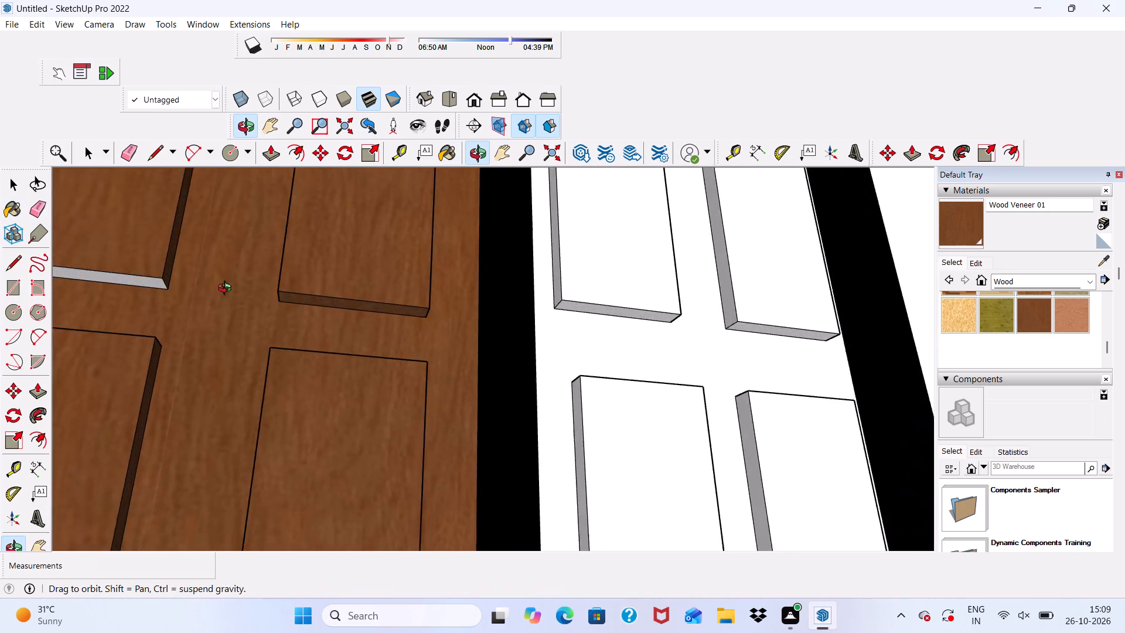
{"action": "middle_click_drag", "start_coordinate": [227, 290], "coordinate": [202, 235]}
{"action": "scroll", "coordinate": [152, 269], "scroll_direction": "up", "scroll_amount": 5}
{"action": "left_click_drag", "start_coordinate": [171, 296], "coordinate": [186, 297]}
{"action": "scroll", "coordinate": [276, 288], "scroll_direction": "down", "scroll_amount": 7}
Paint the left side edges of the left leaf's upper-left and lower-left panels with Wood Veneer 01.
{"action": "middle_click", "coordinate": [274, 345]}
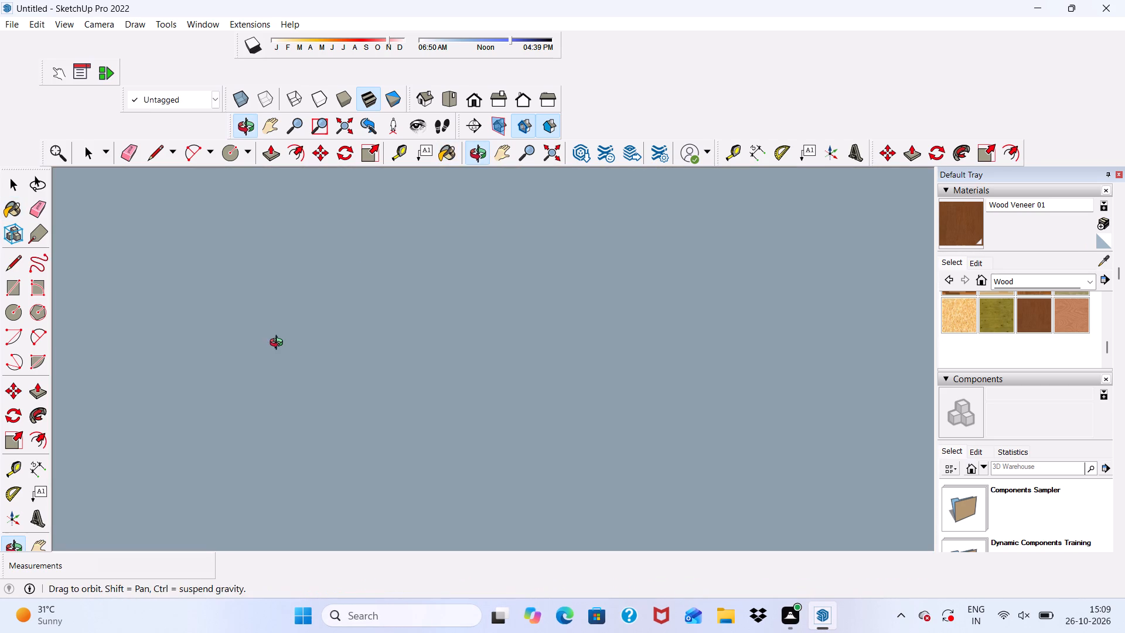
{"action": "left_click", "coordinate": [477, 96]}
{"action": "scroll", "coordinate": [445, 241], "scroll_direction": "down", "scroll_amount": 9}
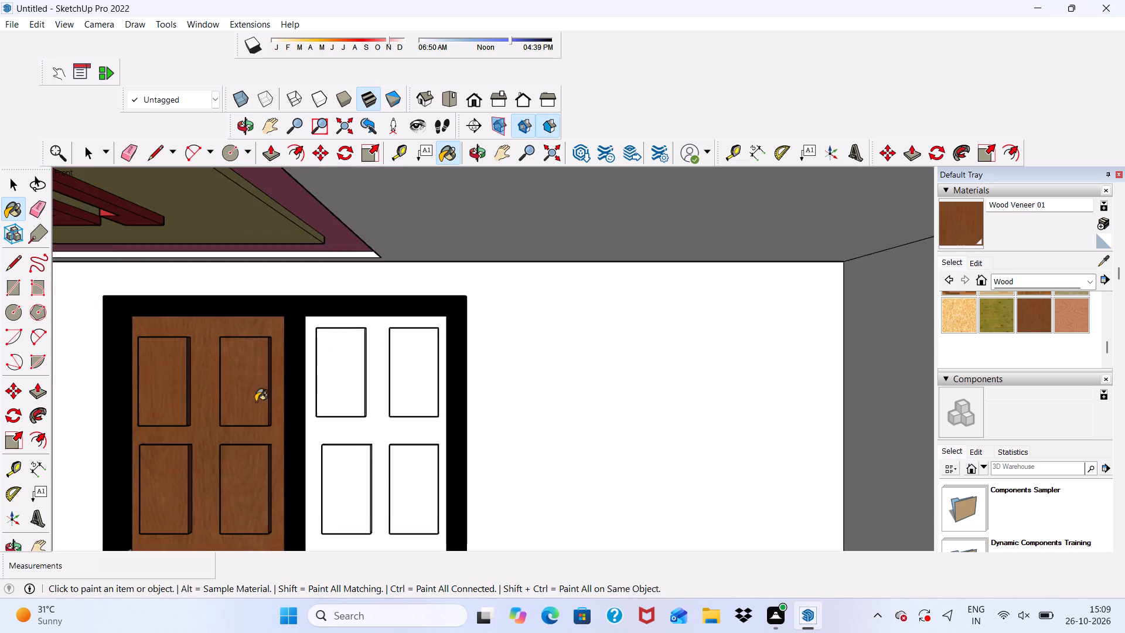
{"action": "middle_click_drag", "start_coordinate": [252, 404], "coordinate": [508, 376]}
{"action": "scroll", "coordinate": [174, 574], "scroll_direction": "up", "scroll_amount": 5}
{"action": "scroll", "coordinate": [203, 499], "scroll_direction": "down", "scroll_amount": 1}
{"action": "scroll", "coordinate": [206, 470], "scroll_direction": "up", "scroll_amount": 4}
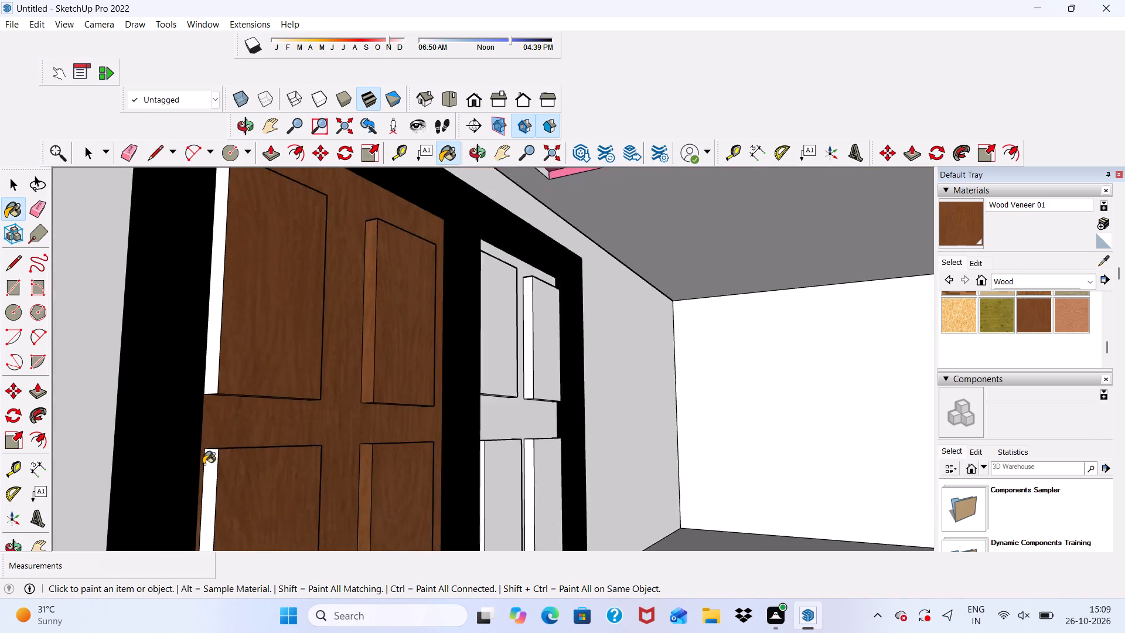
{"action": "scroll", "coordinate": [203, 464], "scroll_direction": "up", "scroll_amount": 5}
{"action": "left_click", "coordinate": [216, 453]}
{"action": "left_click", "coordinate": [220, 327]}
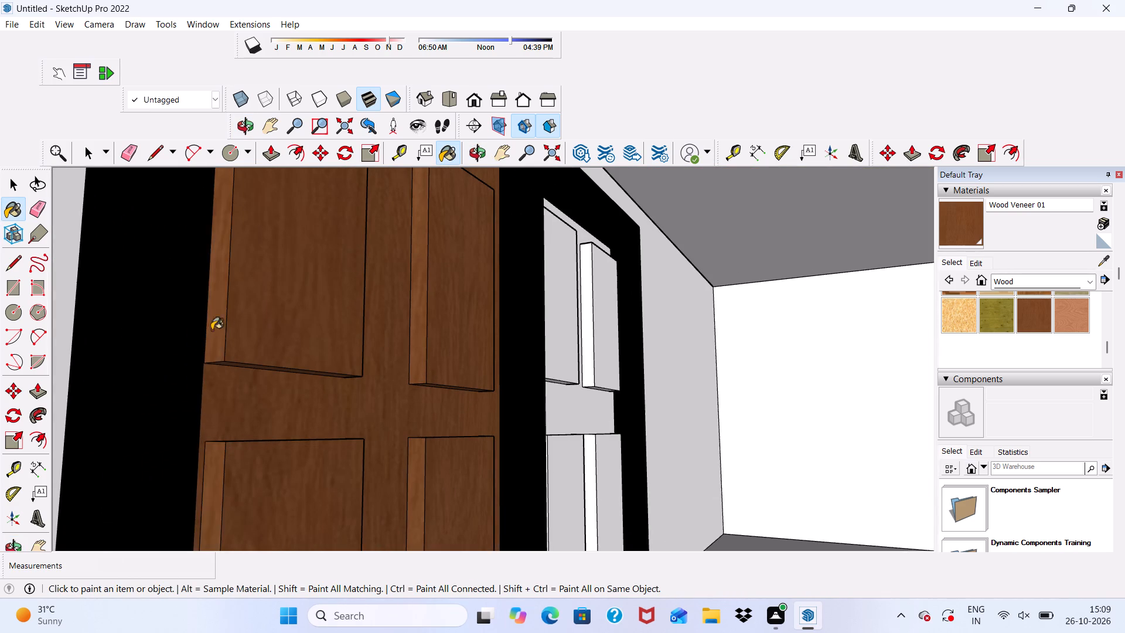
Paint the small unpainted inner faces at the foot of the balcony door frame's two outer posts with Wood Veneer 01.
{"action": "scroll", "coordinate": [201, 348], "scroll_direction": "down", "scroll_amount": 10}
{"action": "middle_click_drag", "start_coordinate": [352, 370], "coordinate": [28, 436]}
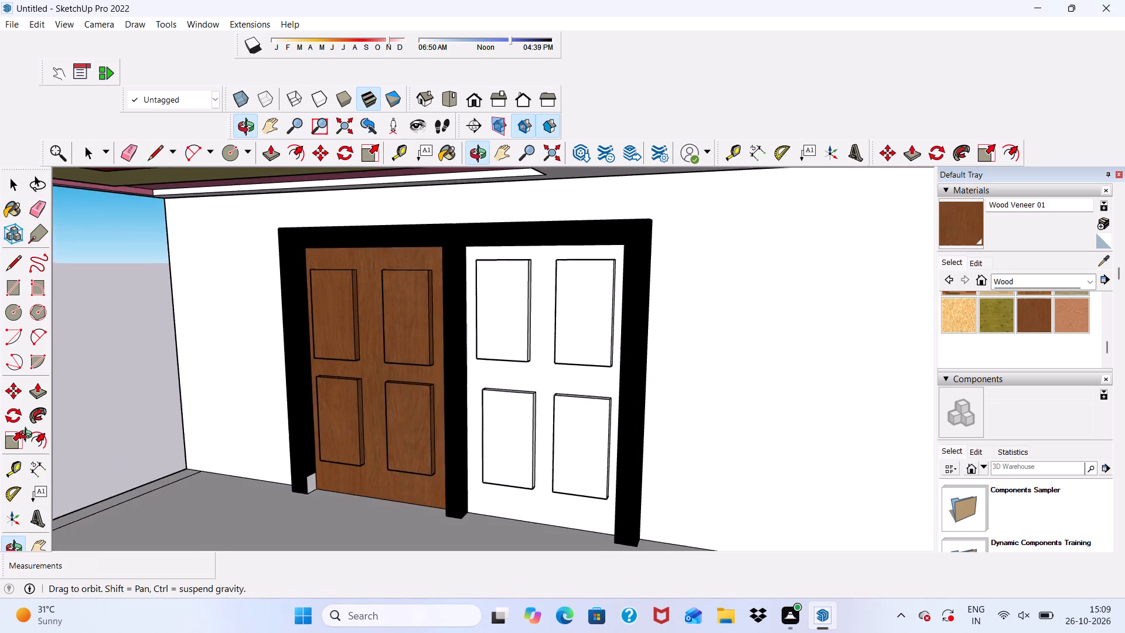
{"action": "middle_click_drag", "start_coordinate": [28, 436], "coordinate": [62, 444]}
{"action": "scroll", "coordinate": [264, 508], "scroll_direction": "up", "scroll_amount": 8}
{"action": "left_click", "coordinate": [272, 492]}
{"action": "scroll", "coordinate": [301, 466], "scroll_direction": "down", "scroll_amount": 6}
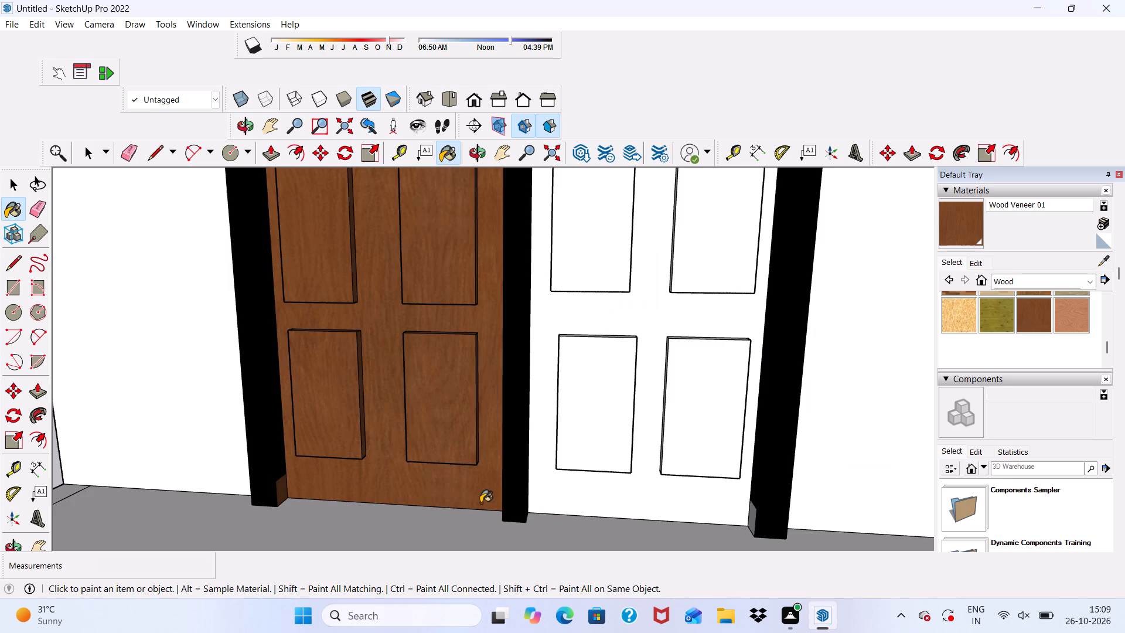
{"action": "middle_click_drag", "start_coordinate": [480, 503], "coordinate": [593, 483]}
{"action": "scroll", "coordinate": [647, 532], "scroll_direction": "up", "scroll_amount": 6}
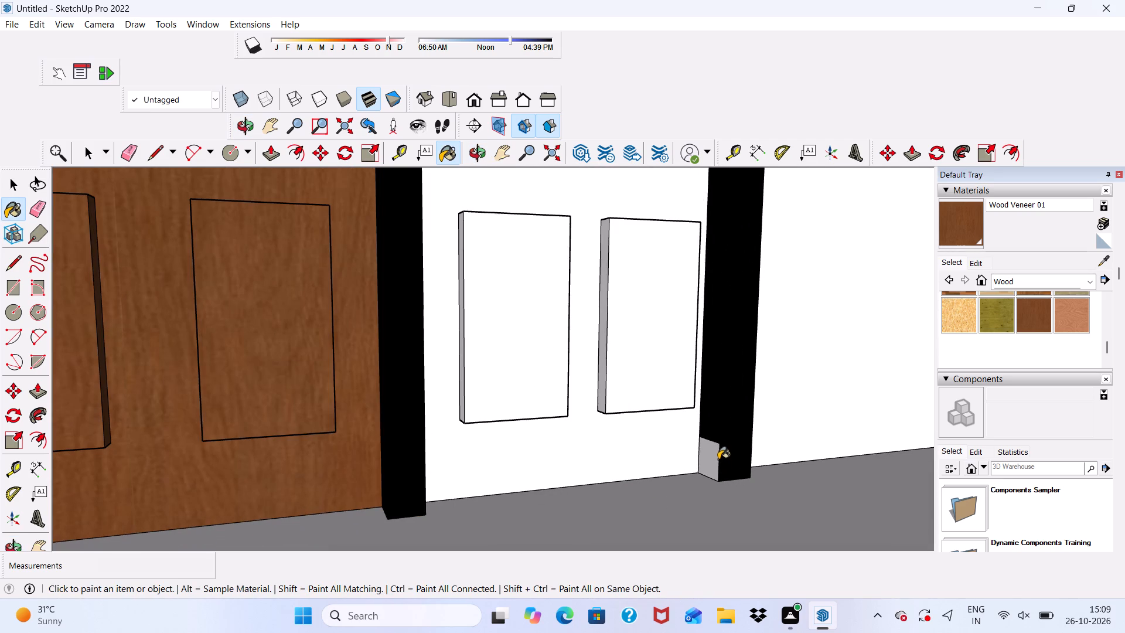
{"action": "left_click", "coordinate": [713, 461]}
Paint the balcony door's right leaf face and its two lower panels' fronts and left side edges with Wood Veneer 01.
{"action": "scroll", "coordinate": [649, 448], "scroll_direction": "up", "scroll_amount": 1}
{"action": "left_click", "coordinate": [648, 448]}
{"action": "left_click", "coordinate": [558, 363]}
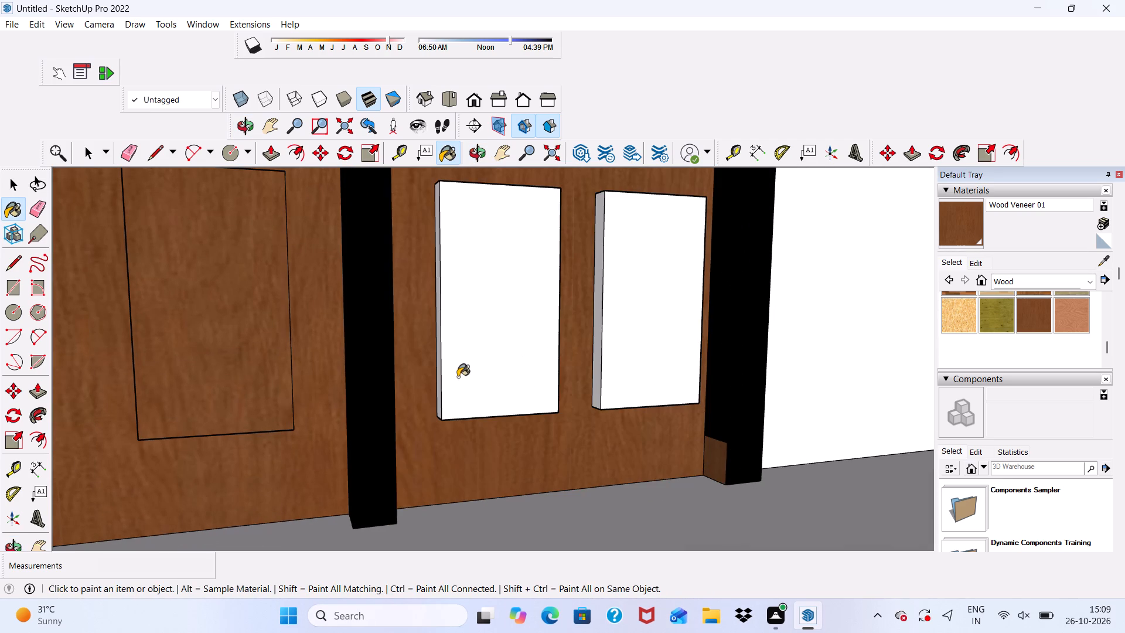
{"action": "left_click", "coordinate": [438, 366]}
{"action": "scroll", "coordinate": [437, 366], "scroll_direction": "up", "scroll_amount": 5}
{"action": "scroll", "coordinate": [555, 375], "scroll_direction": "down", "scroll_amount": 1}
{"action": "scroll", "coordinate": [677, 375], "scroll_direction": "up", "scroll_amount": 4}
{"action": "left_click", "coordinate": [680, 365]}
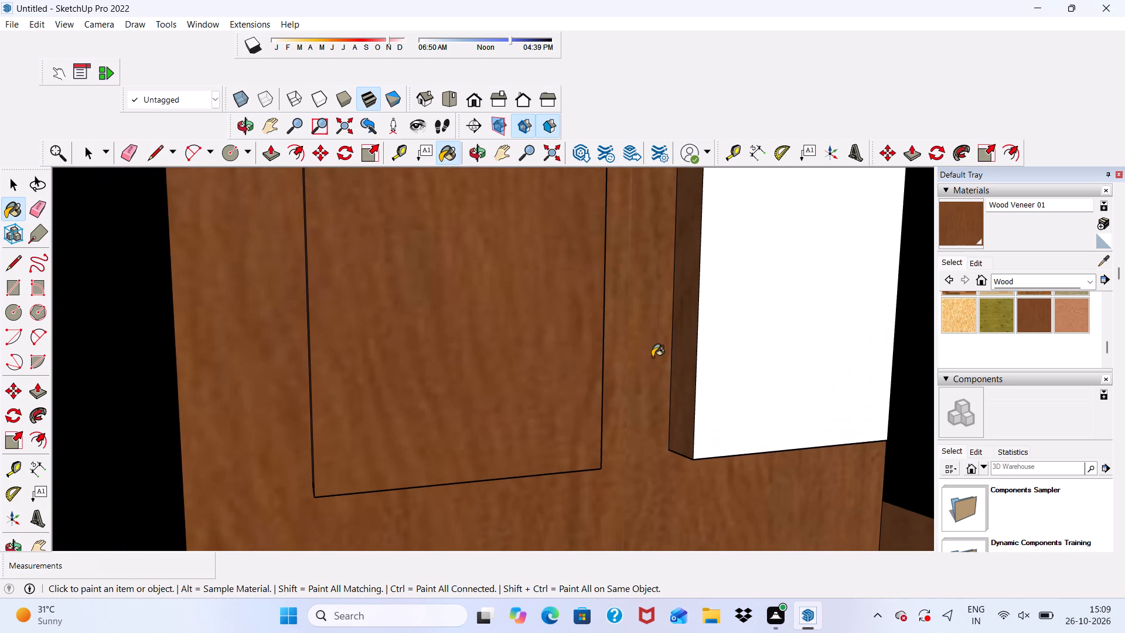
{"action": "left_click", "coordinate": [652, 357]}
{"action": "left_click", "coordinate": [722, 362]}
Paint the bottom edge of the left leaf's lower-right panel with Wood Veneer 01.
{"action": "scroll", "coordinate": [648, 360], "scroll_direction": "down", "scroll_amount": 5}
{"action": "middle_click_drag", "start_coordinate": [623, 412], "coordinate": [421, 273]}
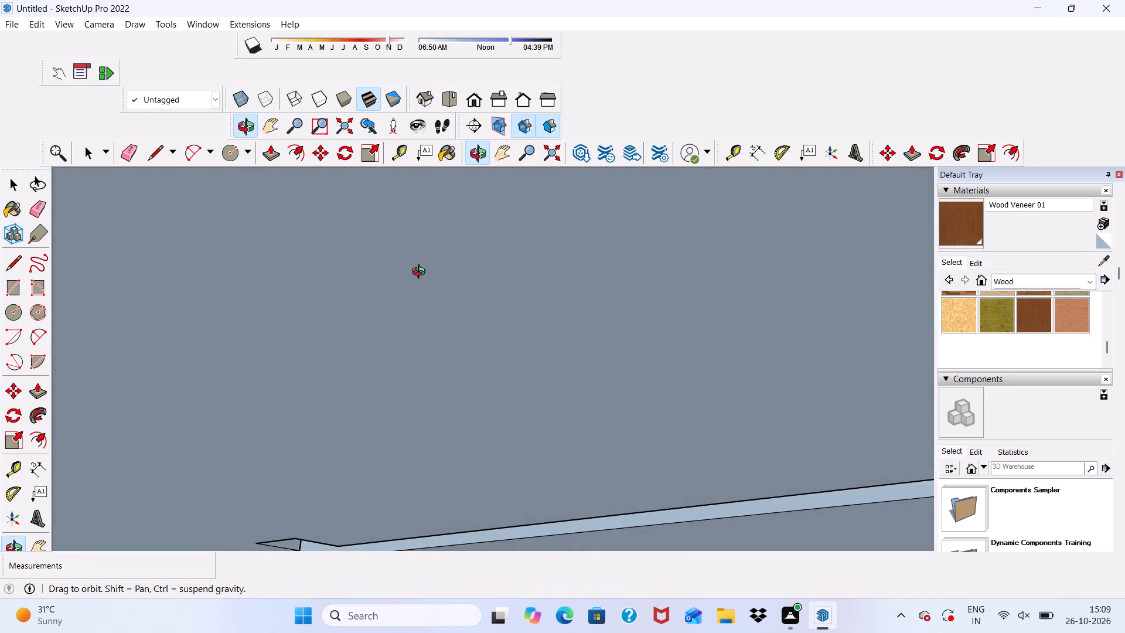
{"action": "middle_click_drag", "start_coordinate": [421, 273], "coordinate": [412, 382]}
{"action": "scroll", "coordinate": [173, 465], "scroll_direction": "up", "scroll_amount": 5}
{"action": "scroll", "coordinate": [173, 451], "scroll_direction": "down", "scroll_amount": 1}
{"action": "middle_click_drag", "start_coordinate": [179, 454], "coordinate": [226, 350]}
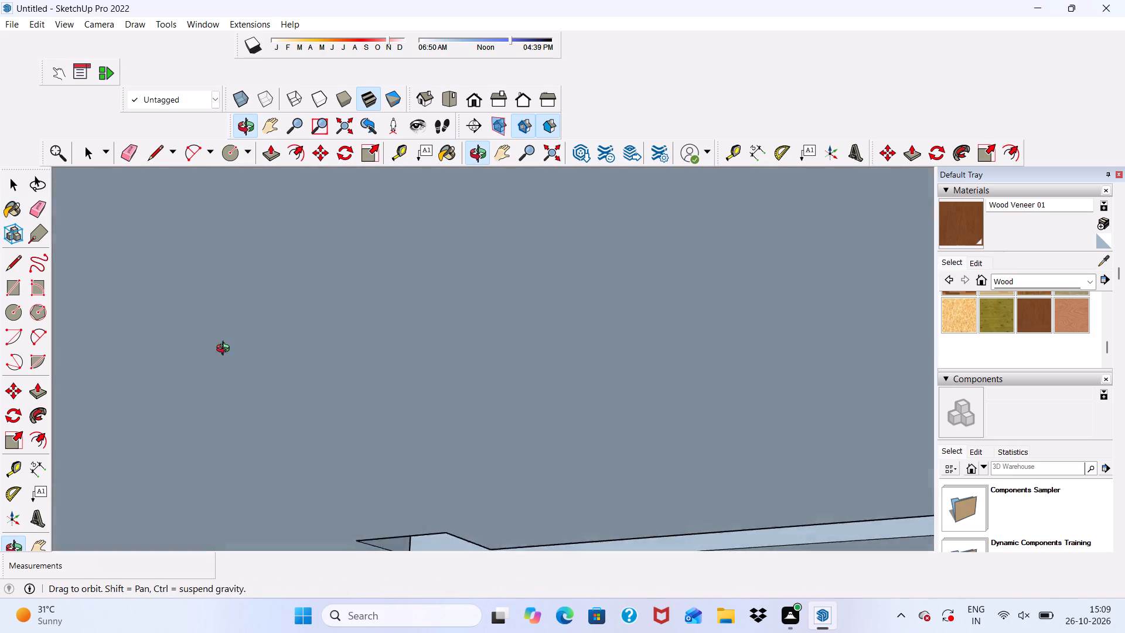
{"action": "middle_click_drag", "start_coordinate": [226, 350], "coordinate": [339, 384]}
{"action": "scroll", "coordinate": [284, 386], "scroll_direction": "up", "scroll_amount": 4}
{"action": "left_click_drag", "start_coordinate": [265, 350], "coordinate": [282, 355]}
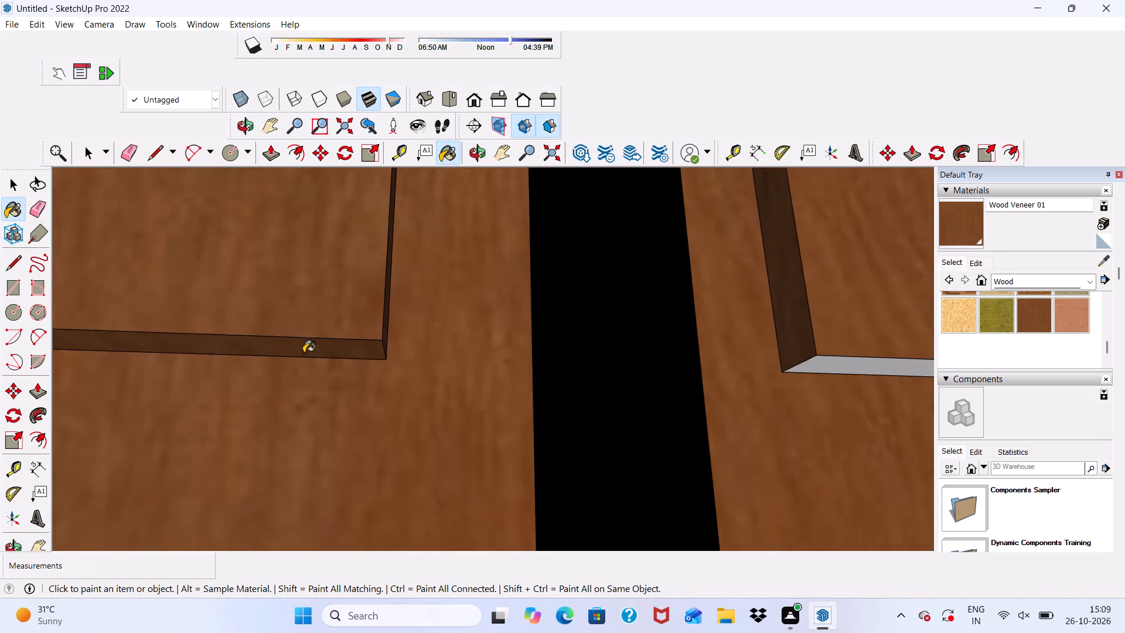
Paint the top edges of the right leaf's two lower panels and the lower-left panel's right side edge with Wood Veneer 01.
{"action": "scroll", "coordinate": [308, 359], "scroll_direction": "down", "scroll_amount": 6}
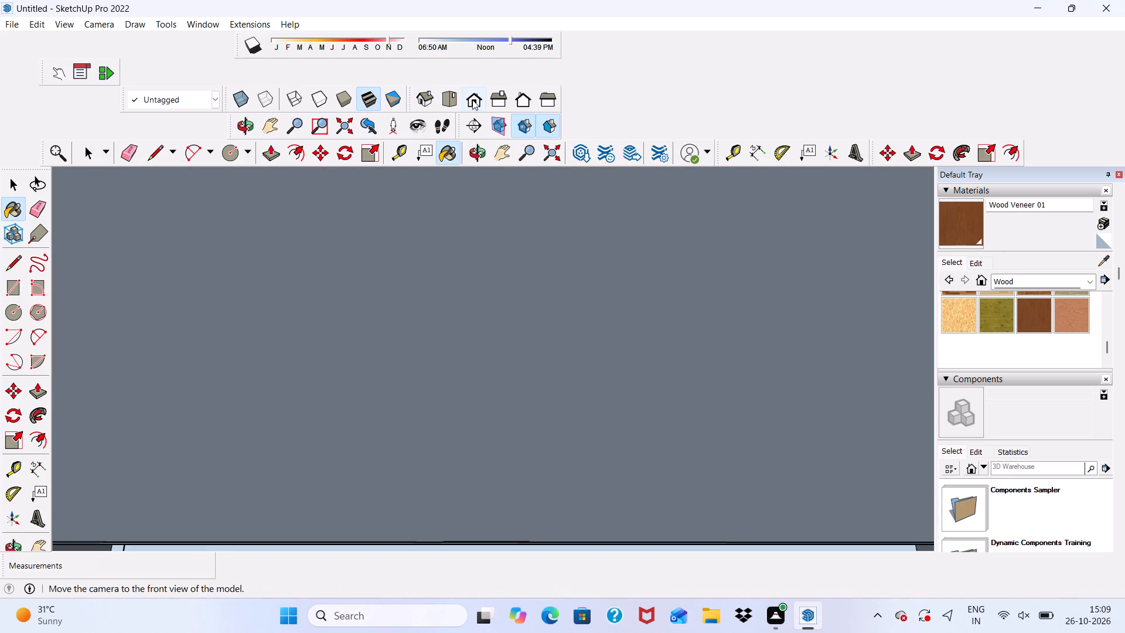
{"action": "left_click", "coordinate": [479, 104]}
{"action": "scroll", "coordinate": [517, 294], "scroll_direction": "down", "scroll_amount": 5}
{"action": "scroll", "coordinate": [334, 410], "scroll_direction": "up", "scroll_amount": 4}
{"action": "scroll", "coordinate": [400, 404], "scroll_direction": "down", "scroll_amount": 4}
{"action": "middle_click_drag", "start_coordinate": [439, 445], "coordinate": [444, 466]}
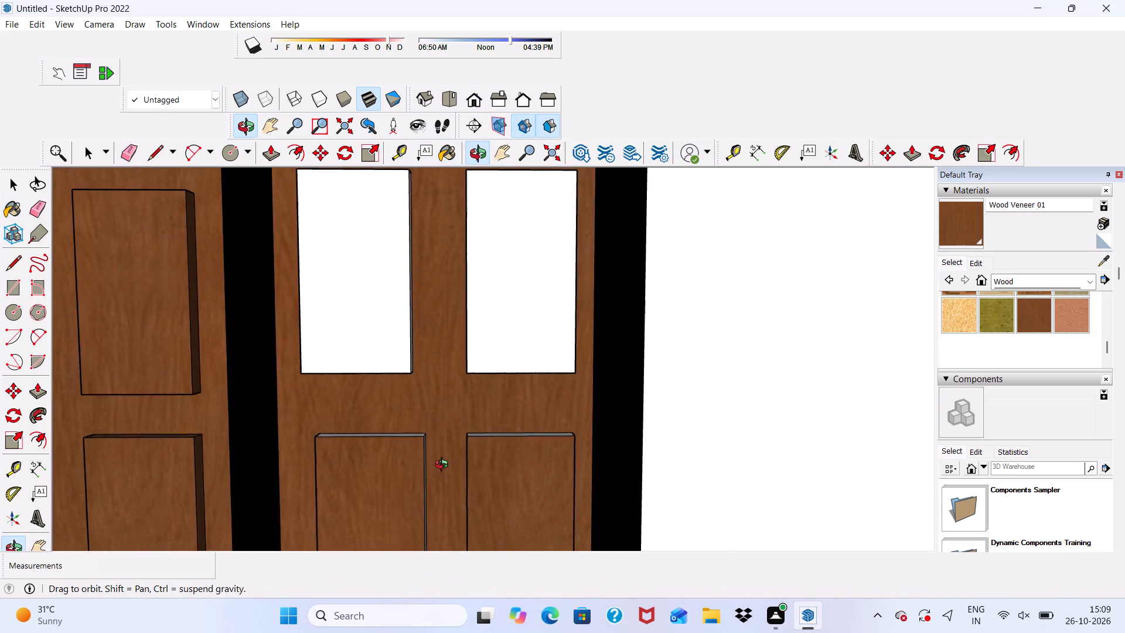
{"action": "middle_click_drag", "start_coordinate": [444, 466], "coordinate": [424, 530]}
{"action": "scroll", "coordinate": [401, 416], "scroll_direction": "up", "scroll_amount": 6}
{"action": "scroll", "coordinate": [400, 414], "scroll_direction": "down", "scroll_amount": 1}
{"action": "scroll", "coordinate": [398, 420], "scroll_direction": "up", "scroll_amount": 3}
{"action": "left_click", "coordinate": [397, 442]}
{"action": "scroll", "coordinate": [437, 463], "scroll_direction": "up", "scroll_amount": 4}
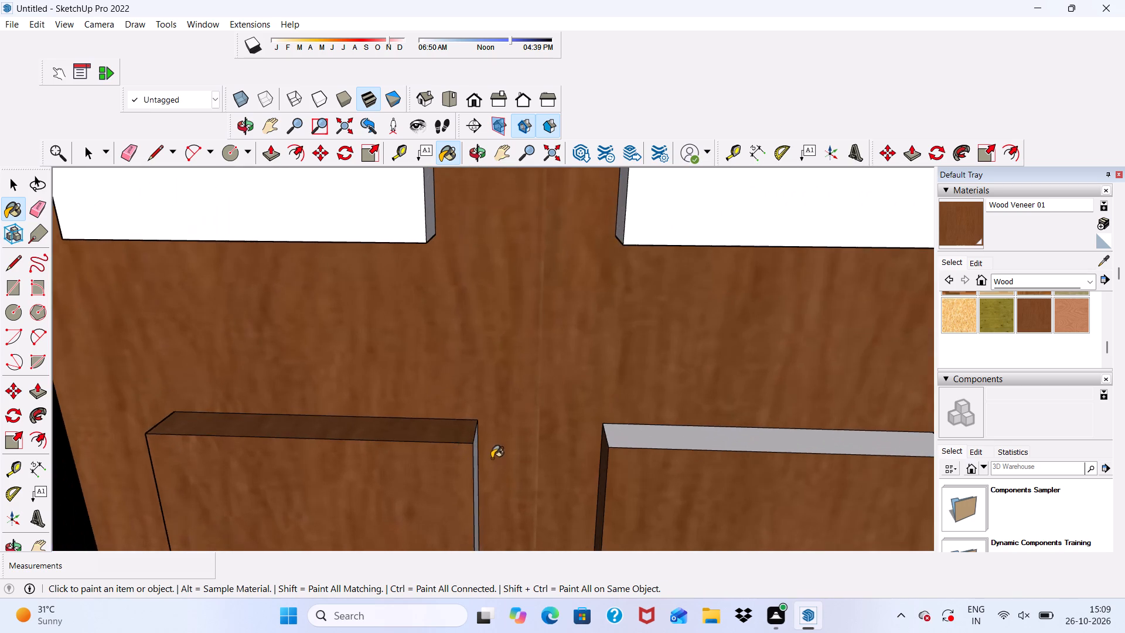
{"action": "scroll", "coordinate": [492, 458], "scroll_direction": "up", "scroll_amount": 8}
{"action": "left_click", "coordinate": [463, 447]}
{"action": "scroll", "coordinate": [383, 344], "scroll_direction": "down", "scroll_amount": 4}
{"action": "scroll", "coordinate": [564, 413], "scroll_direction": "up", "scroll_amount": 4}
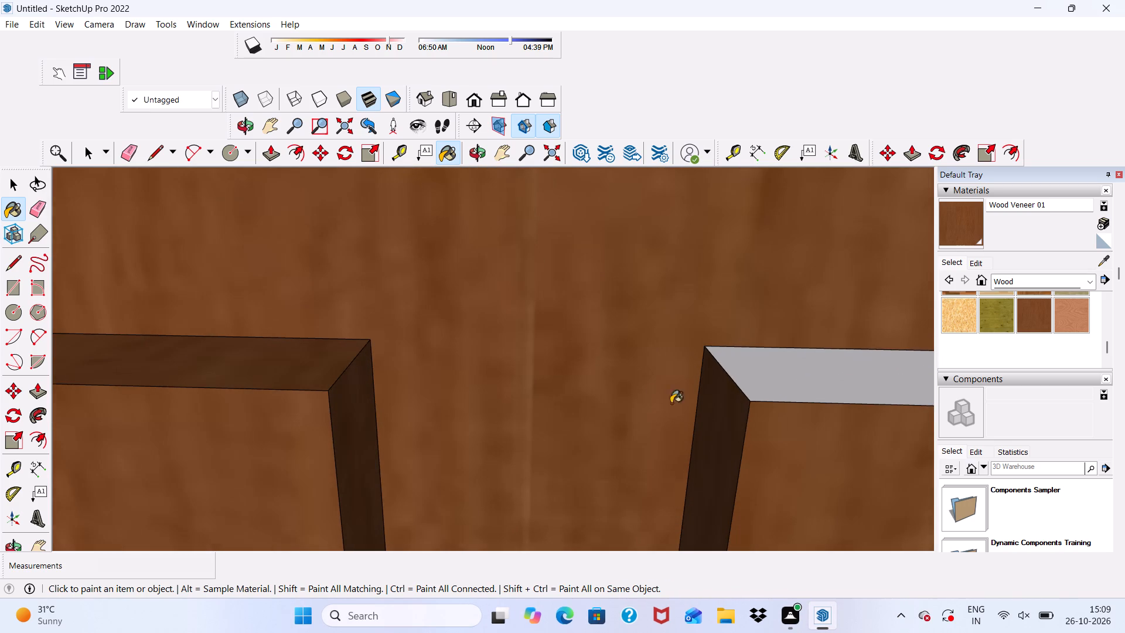
{"action": "left_click", "coordinate": [776, 384]}
Paint the right side edge of the right leaf's lower-right panel with Wood Veneer 01.
{"action": "scroll", "coordinate": [573, 341], "scroll_direction": "down", "scroll_amount": 9}
{"action": "middle_click_drag", "start_coordinate": [565, 407], "coordinate": [139, 349]}
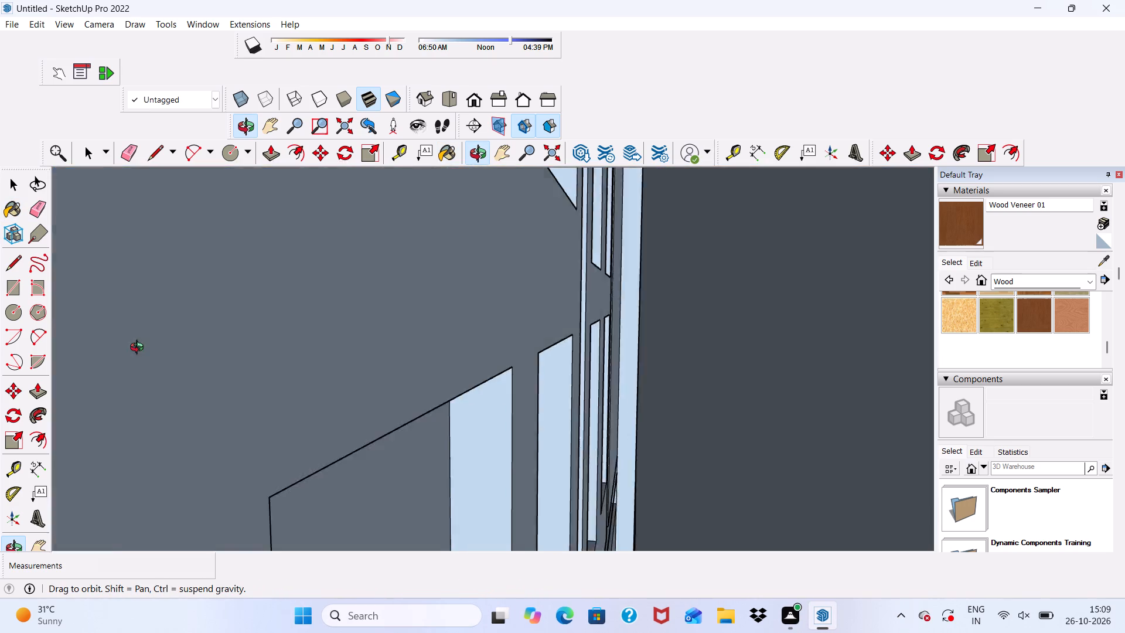
{"action": "middle_click_drag", "start_coordinate": [139, 349], "coordinate": [407, 401]}
{"action": "scroll", "coordinate": [398, 365], "scroll_direction": "up", "scroll_amount": 1}
{"action": "scroll", "coordinate": [281, 353], "scroll_direction": "down", "scroll_amount": 11}
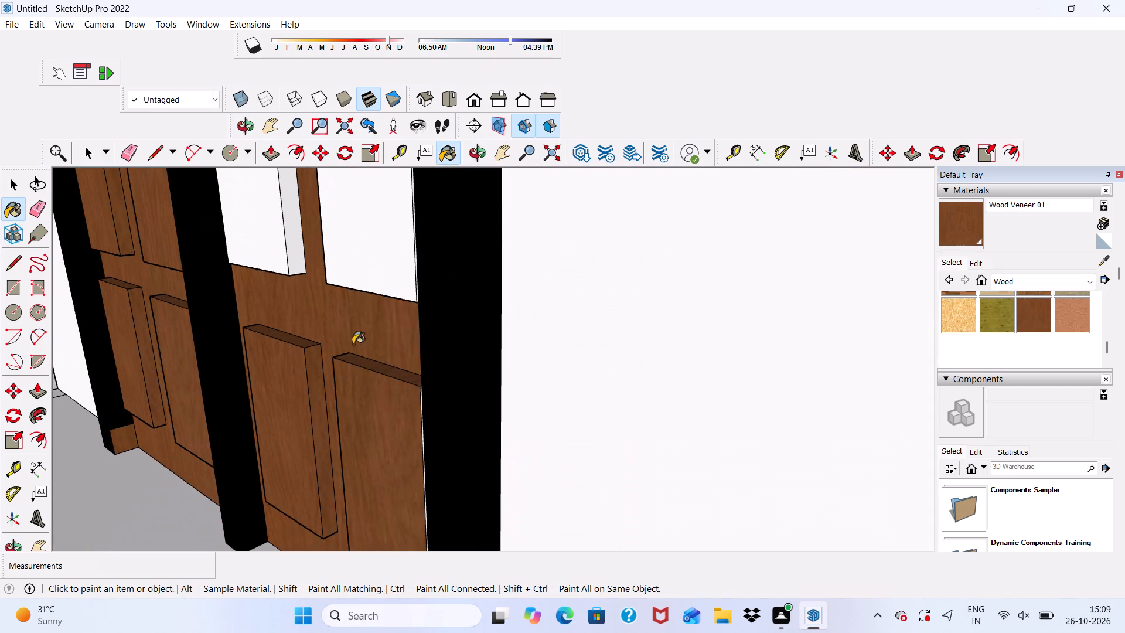
{"action": "scroll", "coordinate": [359, 426], "scroll_direction": "up", "scroll_amount": 10}
{"action": "scroll", "coordinate": [495, 406], "scroll_direction": "down", "scroll_amount": 1}
{"action": "scroll", "coordinate": [455, 393], "scroll_direction": "up", "scroll_amount": 4}
{"action": "left_click", "coordinate": [478, 383]}
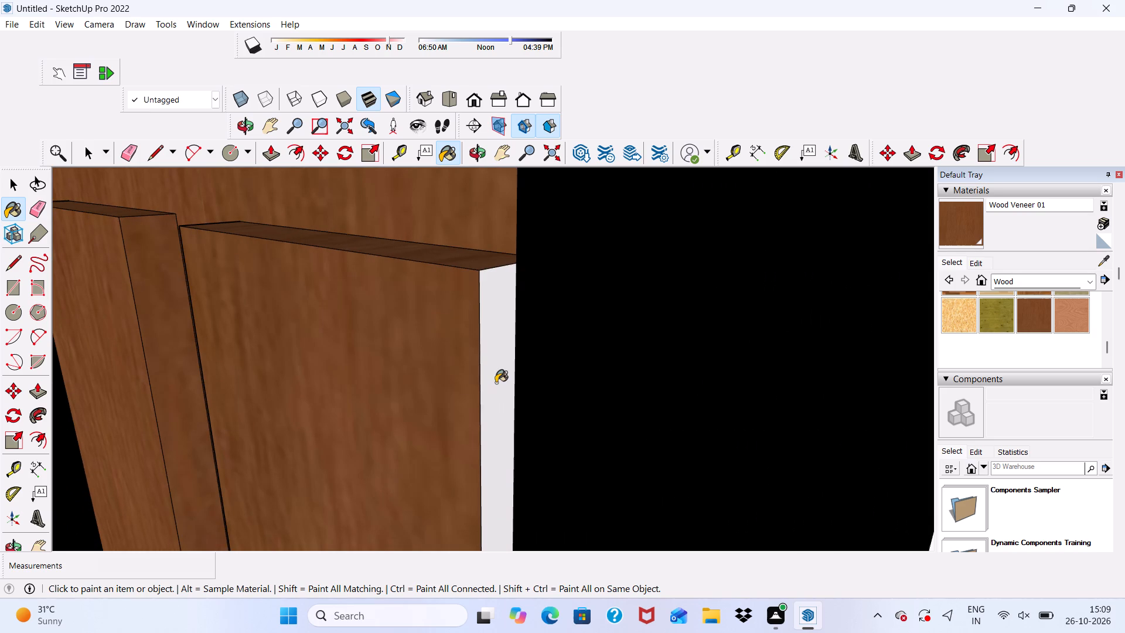
{"action": "left_click", "coordinate": [496, 383]}
Paint the fronts of the right leaf's two upper panels with Wood Veneer 01.
{"action": "scroll", "coordinate": [492, 397], "scroll_direction": "down", "scroll_amount": 6}
{"action": "scroll", "coordinate": [240, 401], "scroll_direction": "down", "scroll_amount": 12}
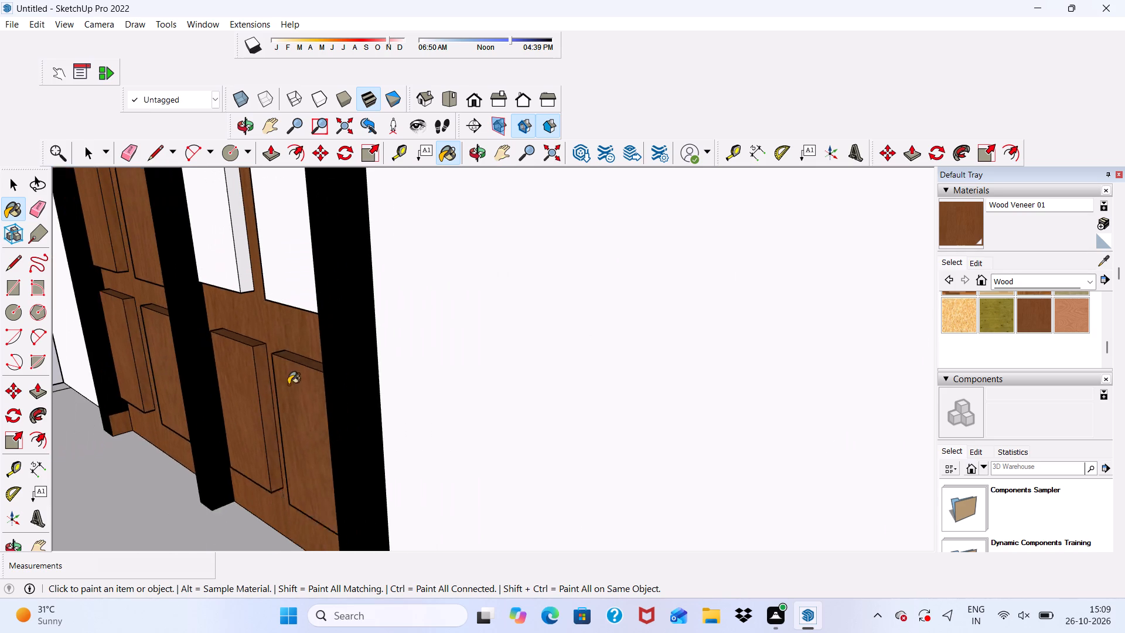
{"action": "scroll", "coordinate": [288, 384], "scroll_direction": "down", "scroll_amount": 1}
{"action": "scroll", "coordinate": [227, 270], "scroll_direction": "up", "scroll_amount": 5}
{"action": "left_click_drag", "start_coordinate": [229, 256], "coordinate": [237, 256]}
{"action": "left_click", "coordinate": [321, 311]}
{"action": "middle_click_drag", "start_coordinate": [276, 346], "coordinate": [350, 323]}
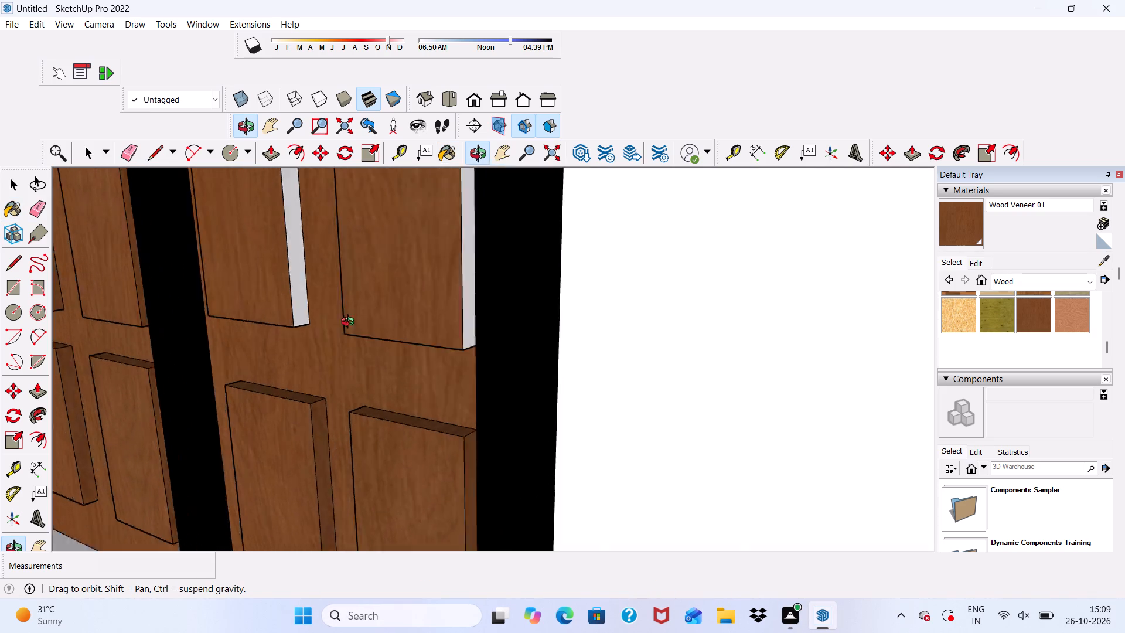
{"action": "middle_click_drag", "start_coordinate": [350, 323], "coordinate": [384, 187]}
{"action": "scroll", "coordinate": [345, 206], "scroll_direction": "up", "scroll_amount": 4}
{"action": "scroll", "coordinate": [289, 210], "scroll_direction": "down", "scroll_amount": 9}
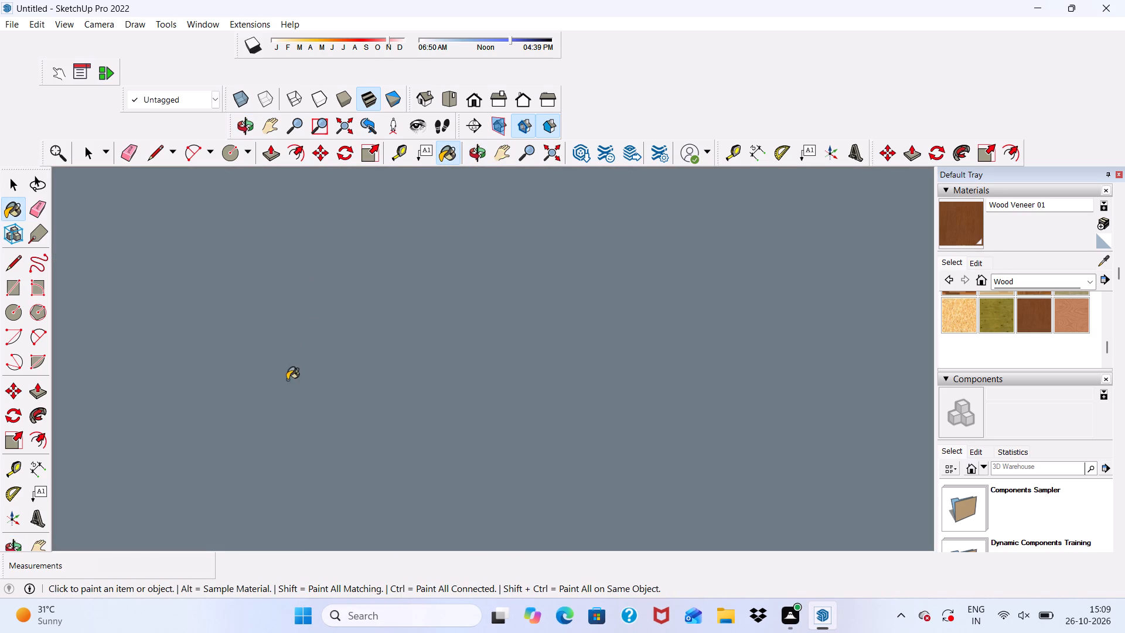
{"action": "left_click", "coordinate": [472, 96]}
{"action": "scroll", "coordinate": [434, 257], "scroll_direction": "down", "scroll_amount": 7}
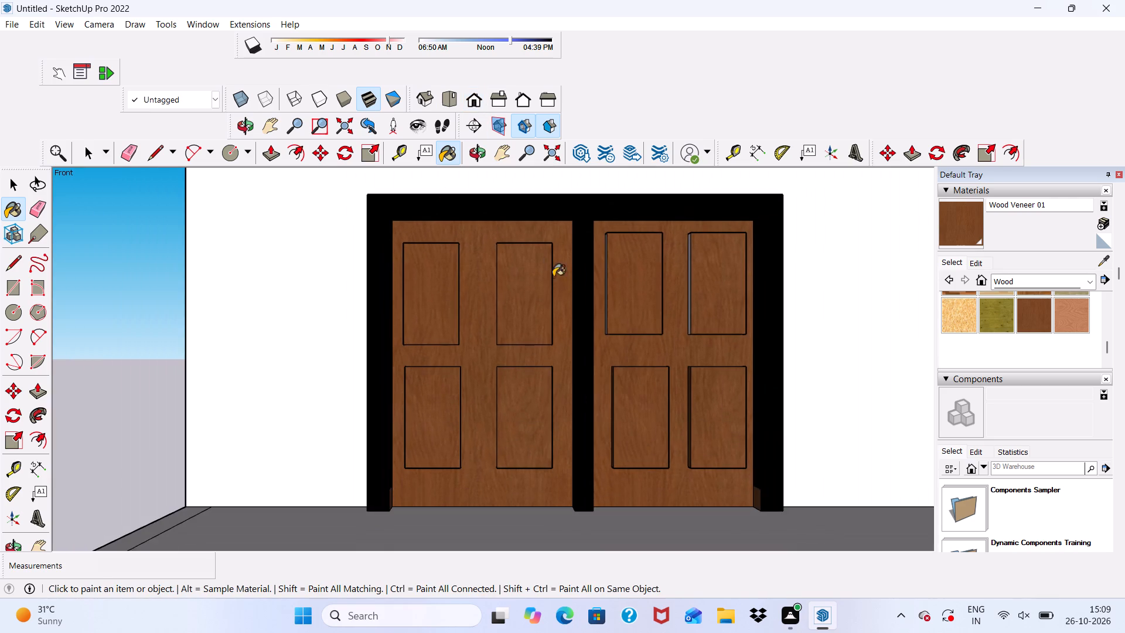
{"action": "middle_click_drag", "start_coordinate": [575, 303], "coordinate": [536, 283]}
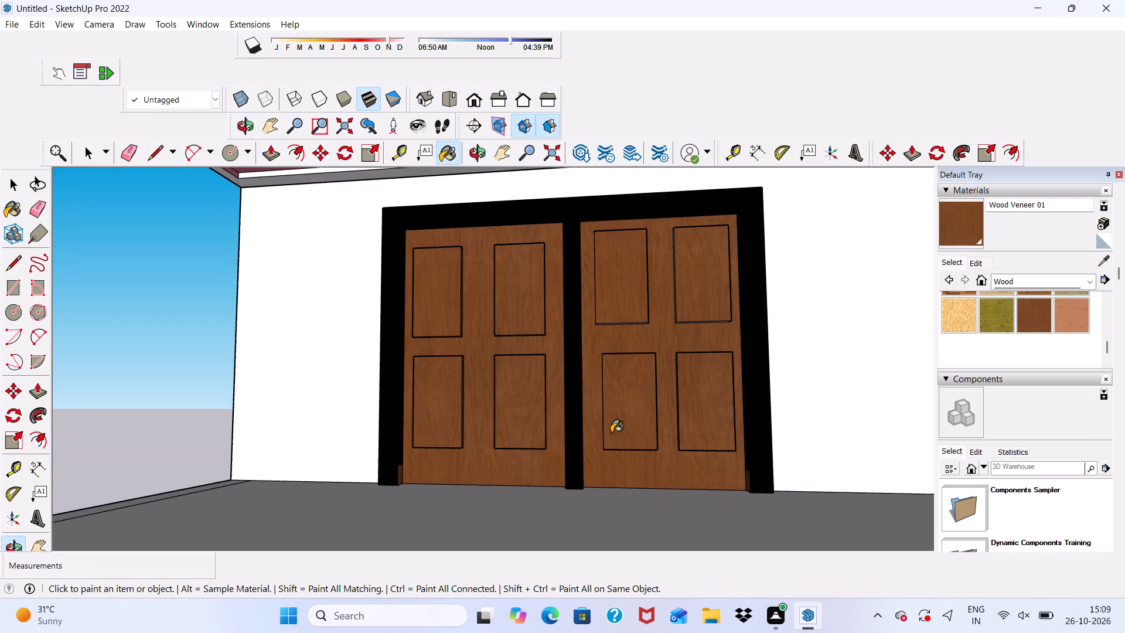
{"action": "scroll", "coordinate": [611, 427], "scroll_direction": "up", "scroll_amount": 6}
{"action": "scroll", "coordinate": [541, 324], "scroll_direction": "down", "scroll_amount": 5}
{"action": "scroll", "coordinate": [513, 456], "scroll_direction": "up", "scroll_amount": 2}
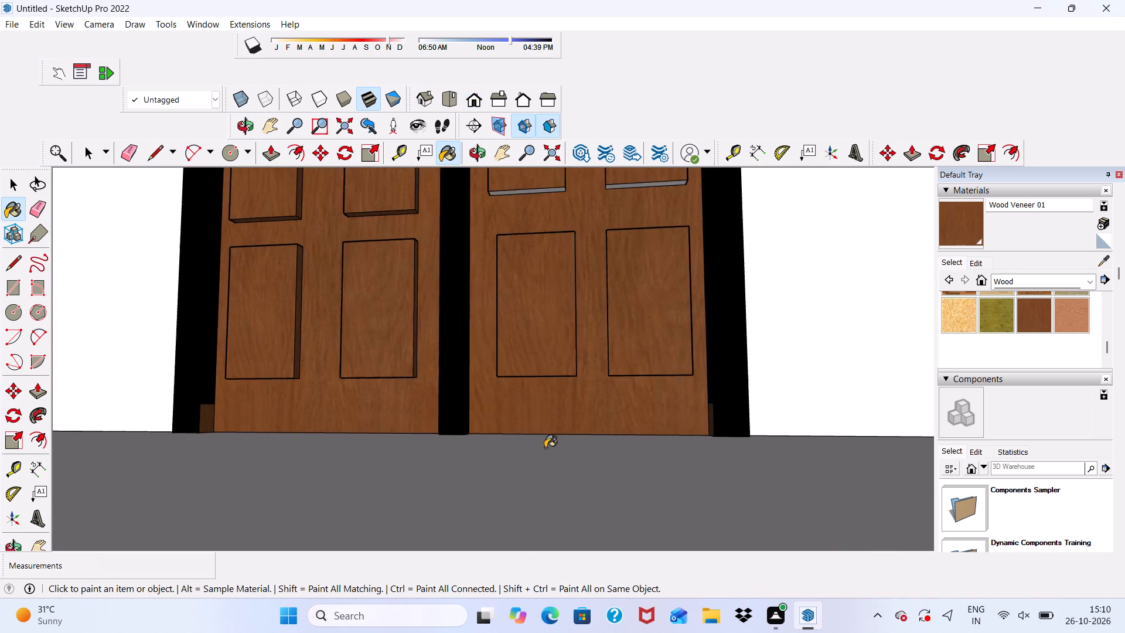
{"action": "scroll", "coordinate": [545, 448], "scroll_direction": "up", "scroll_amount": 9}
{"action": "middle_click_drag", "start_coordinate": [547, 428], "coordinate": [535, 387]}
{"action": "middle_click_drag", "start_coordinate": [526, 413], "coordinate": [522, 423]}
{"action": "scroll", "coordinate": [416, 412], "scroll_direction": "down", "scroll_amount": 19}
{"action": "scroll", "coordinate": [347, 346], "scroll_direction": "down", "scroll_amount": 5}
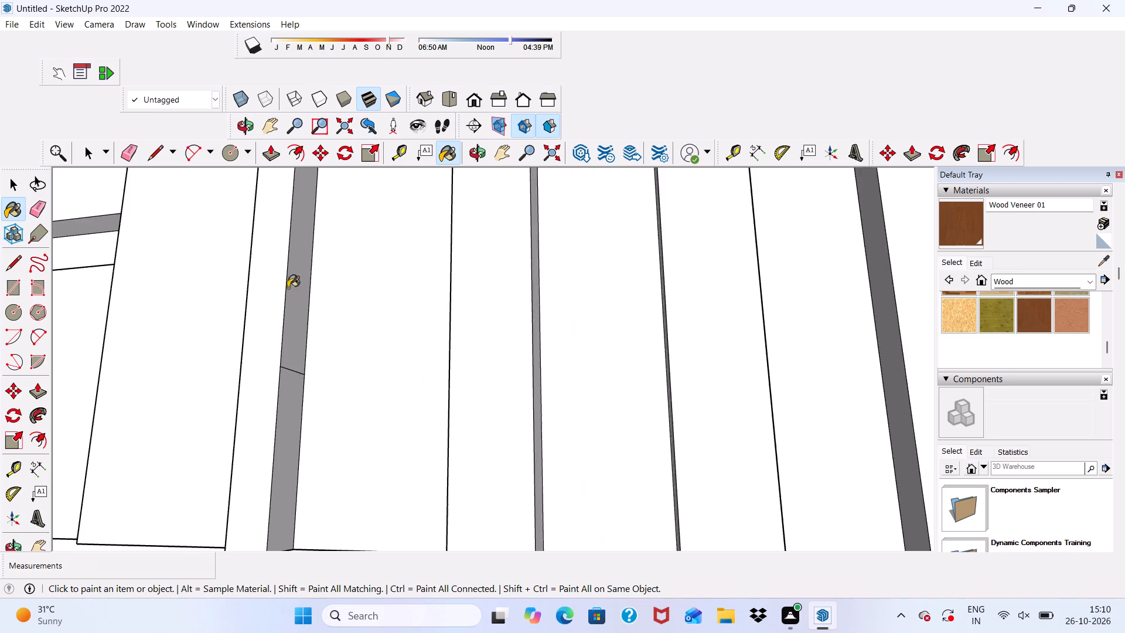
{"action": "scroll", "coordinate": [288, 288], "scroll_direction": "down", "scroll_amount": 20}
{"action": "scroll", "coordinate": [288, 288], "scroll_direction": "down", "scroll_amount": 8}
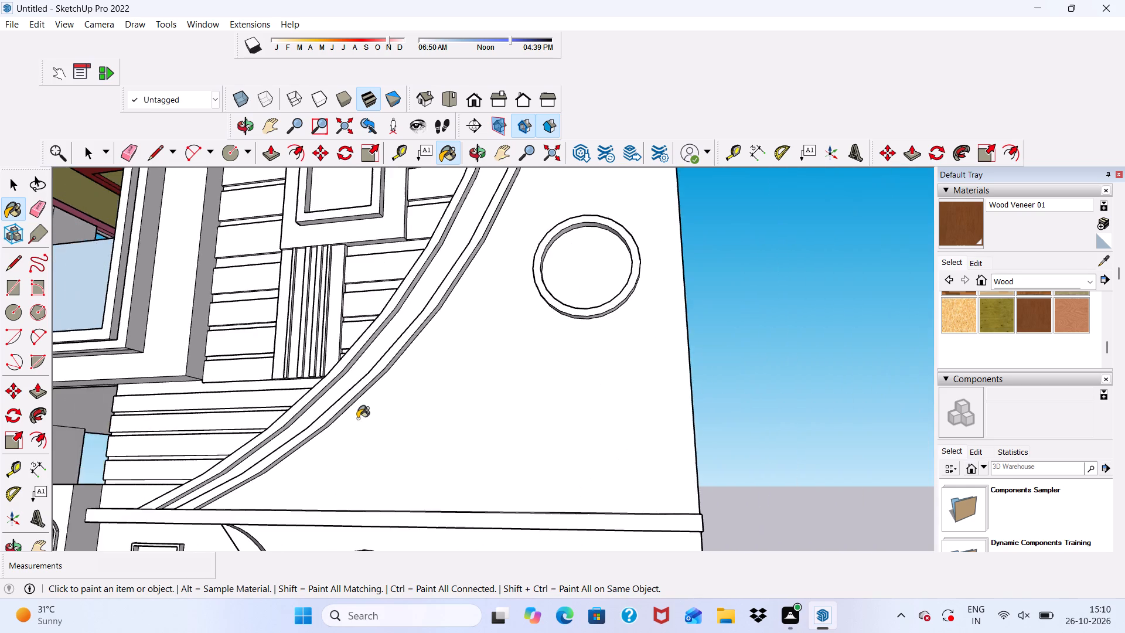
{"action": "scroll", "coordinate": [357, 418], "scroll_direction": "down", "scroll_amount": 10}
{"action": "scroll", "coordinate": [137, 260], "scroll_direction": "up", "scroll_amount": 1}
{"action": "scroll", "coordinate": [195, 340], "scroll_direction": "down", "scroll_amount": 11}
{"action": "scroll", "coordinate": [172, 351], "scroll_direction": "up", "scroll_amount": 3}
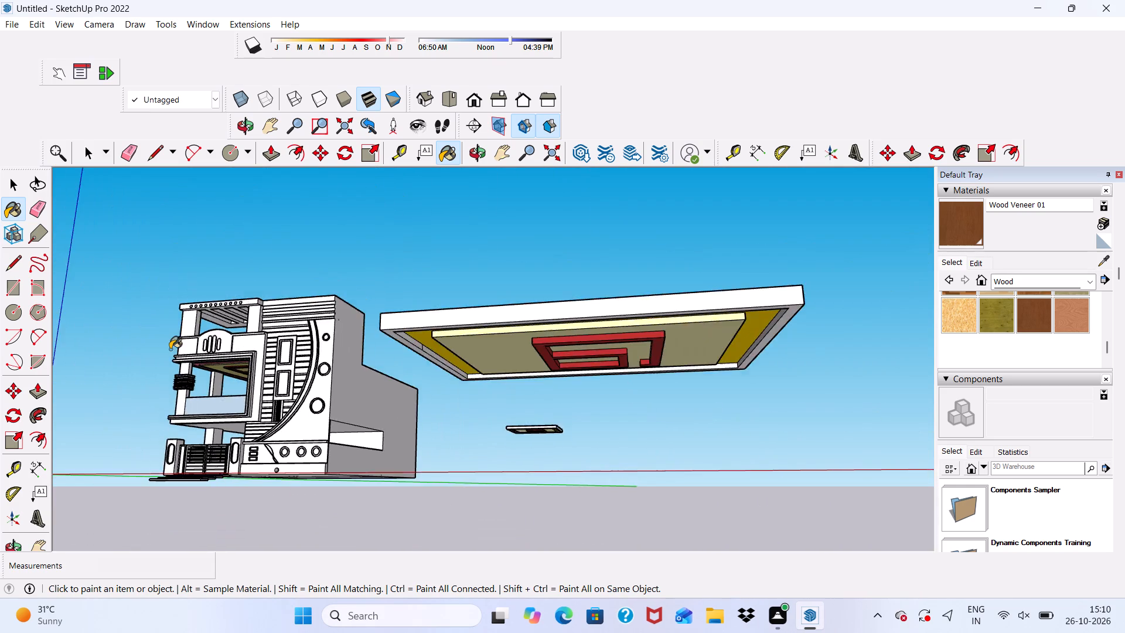
Paint the bottom and right side edges of the right leaf's upper-right panel with Wood Veneer 01.
{"action": "scroll", "coordinate": [170, 349], "scroll_direction": "up", "scroll_amount": 3}
{"action": "scroll", "coordinate": [256, 451], "scroll_direction": "down", "scroll_amount": 1}
{"action": "scroll", "coordinate": [258, 457], "scroll_direction": "up", "scroll_amount": 9}
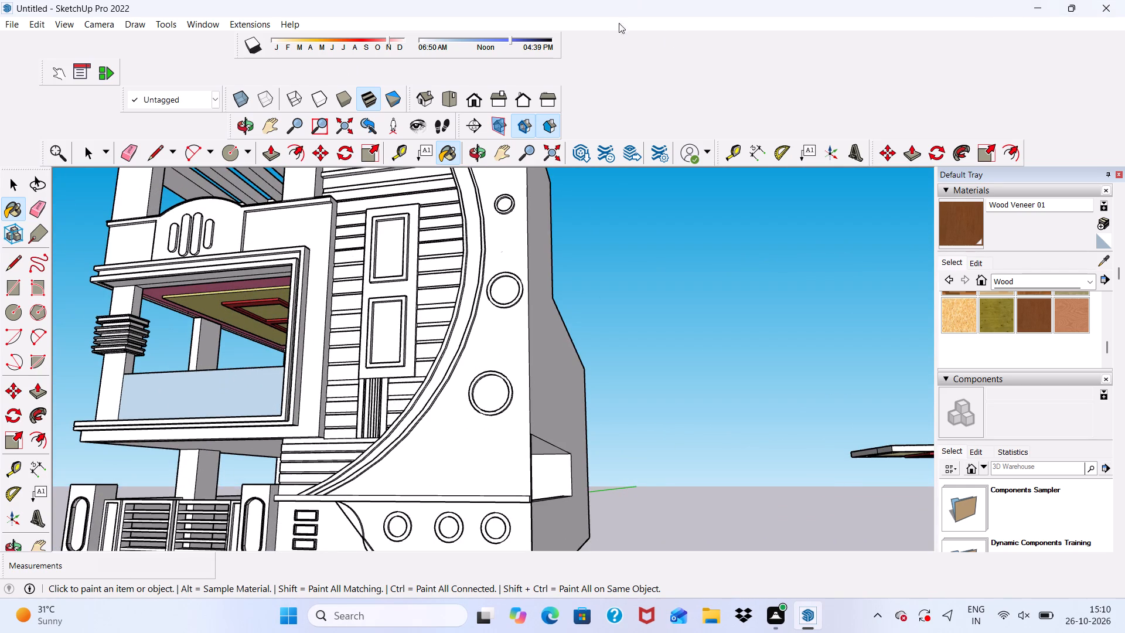
{"action": "scroll", "coordinate": [369, 297], "scroll_direction": "down", "scroll_amount": 4}
{"action": "scroll", "coordinate": [342, 308], "scroll_direction": "up", "scroll_amount": 10}
{"action": "middle_click_drag", "start_coordinate": [247, 333], "coordinate": [414, 321]}
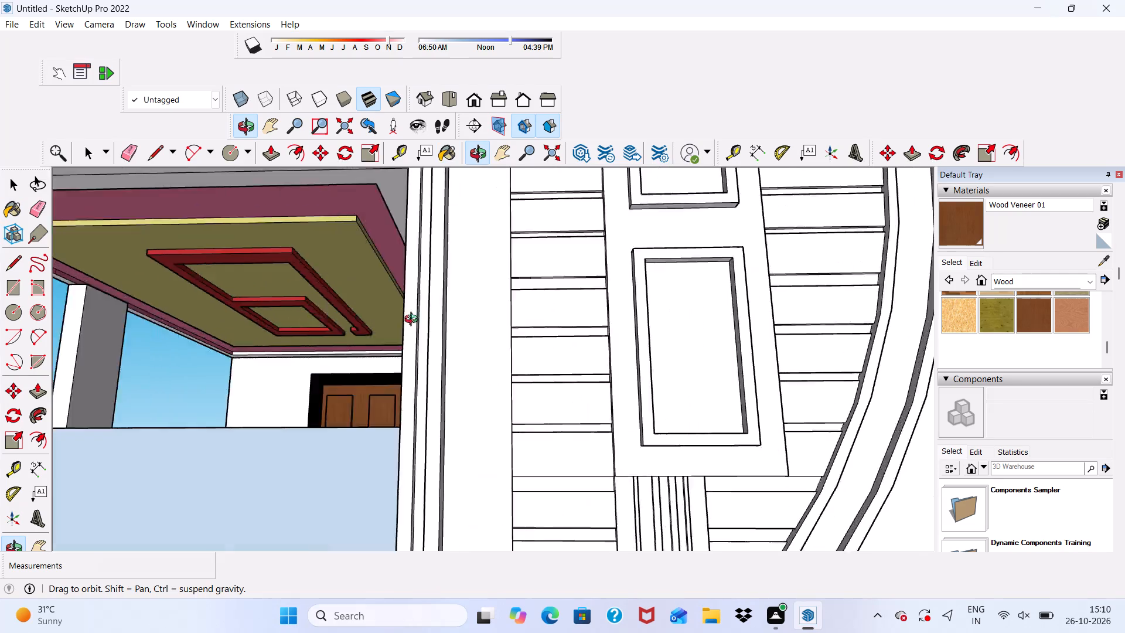
{"action": "middle_click_drag", "start_coordinate": [414, 321], "coordinate": [424, 389]}
{"action": "scroll", "coordinate": [413, 401], "scroll_direction": "up", "scroll_amount": 14}
{"action": "middle_click_drag", "start_coordinate": [322, 435], "coordinate": [195, 426]}
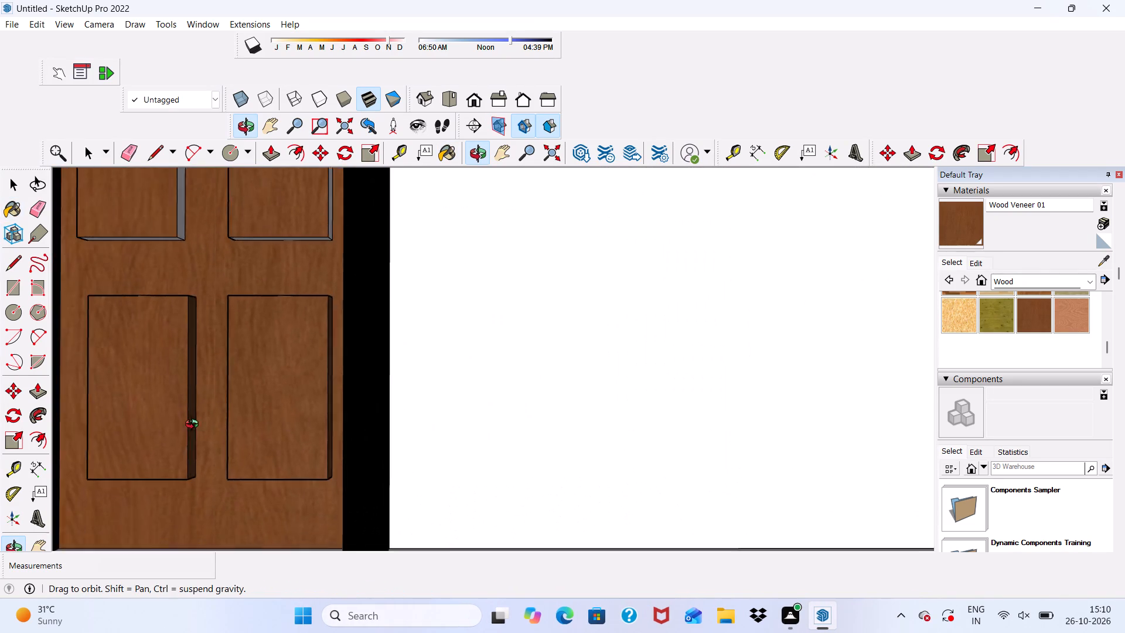
{"action": "middle_click_drag", "start_coordinate": [195, 426], "coordinate": [160, 400]}
{"action": "scroll", "coordinate": [401, 134], "scroll_direction": "up", "scroll_amount": 5}
{"action": "scroll", "coordinate": [391, 152], "scroll_direction": "down", "scroll_amount": 1}
{"action": "scroll", "coordinate": [339, 276], "scroll_direction": "up", "scroll_amount": 11}
{"action": "scroll", "coordinate": [314, 236], "scroll_direction": "up", "scroll_amount": 5}
{"action": "left_click", "coordinate": [313, 205]}
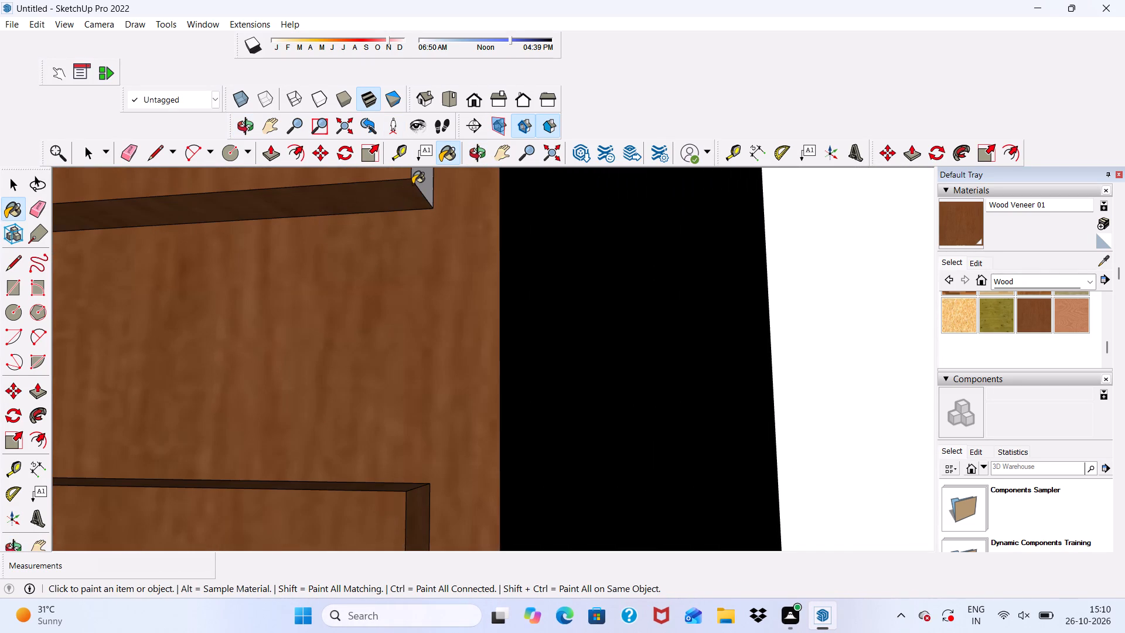
{"action": "left_click", "coordinate": [415, 181]}
Paint the right leaf's upper-right panel's left side edge and upper-left panel's bottom and right side edges with Wood Veneer 01.
{"action": "scroll", "coordinate": [425, 200], "scroll_direction": "down", "scroll_amount": 3}
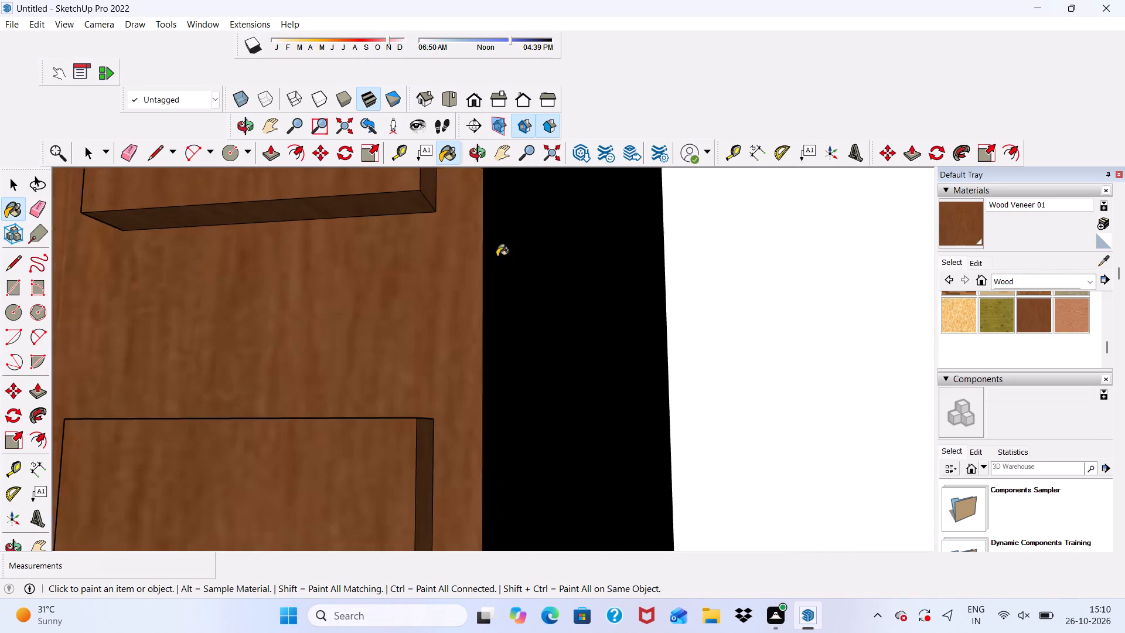
{"action": "scroll", "coordinate": [497, 257], "scroll_direction": "down", "scroll_amount": 7}
{"action": "middle_click_drag", "start_coordinate": [335, 246], "coordinate": [621, 318]}
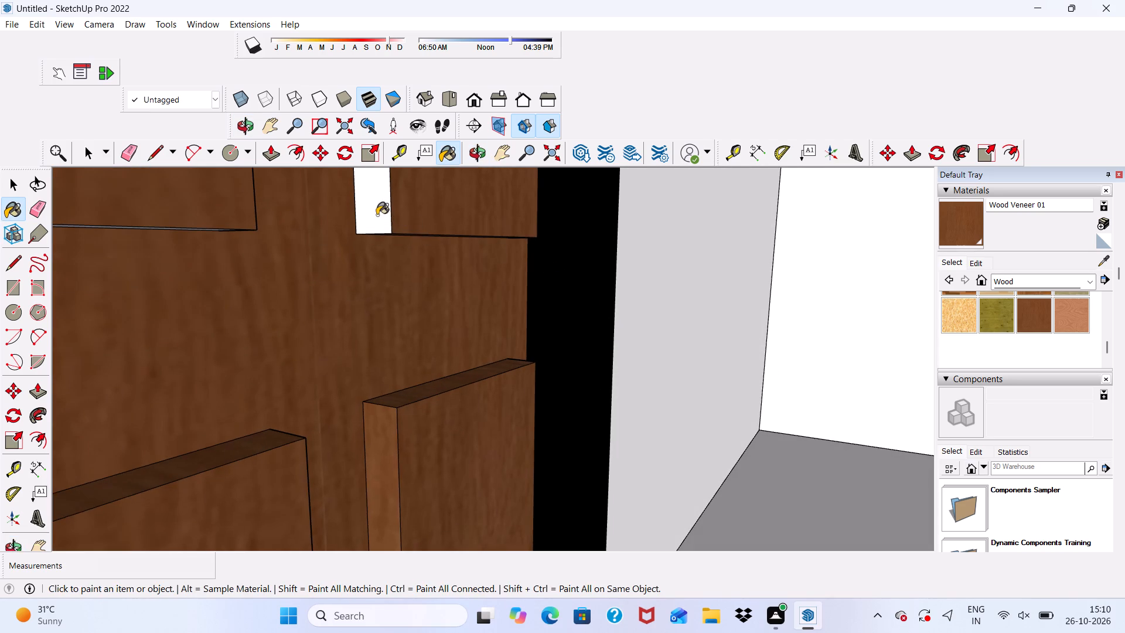
{"action": "left_click", "coordinate": [382, 217]}
{"action": "scroll", "coordinate": [377, 251], "scroll_direction": "down", "scroll_amount": 4}
{"action": "middle_click_drag", "start_coordinate": [381, 290], "coordinate": [308, 168]}
{"action": "scroll", "coordinate": [304, 213], "scroll_direction": "up", "scroll_amount": 5}
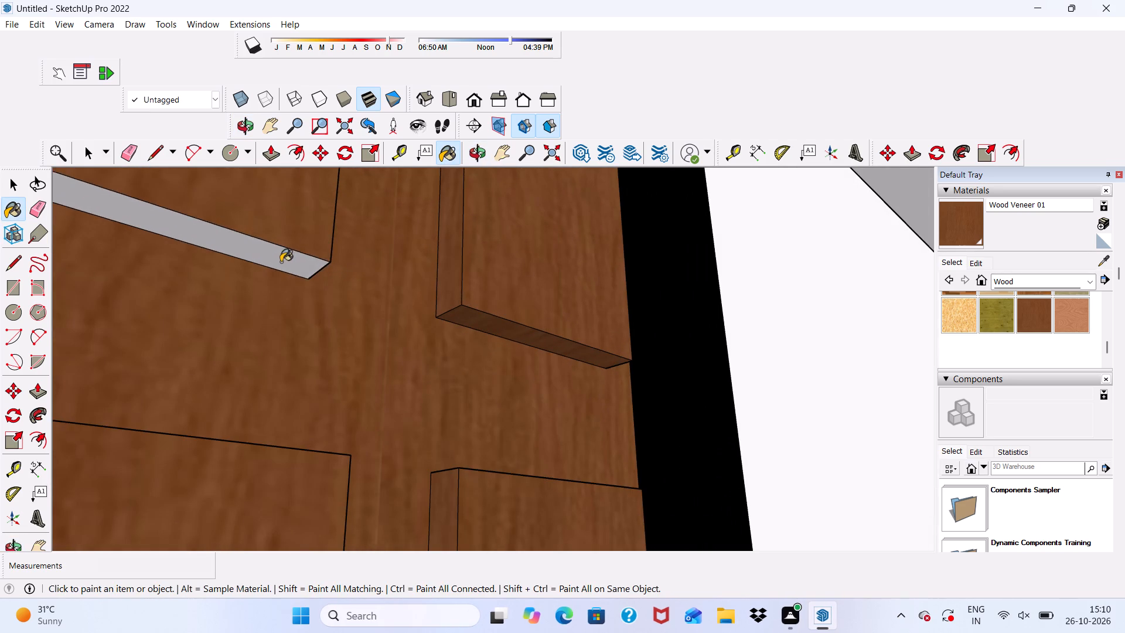
{"action": "left_click", "coordinate": [281, 258]}
{"action": "middle_click_drag", "start_coordinate": [336, 281], "coordinate": [78, 330]}
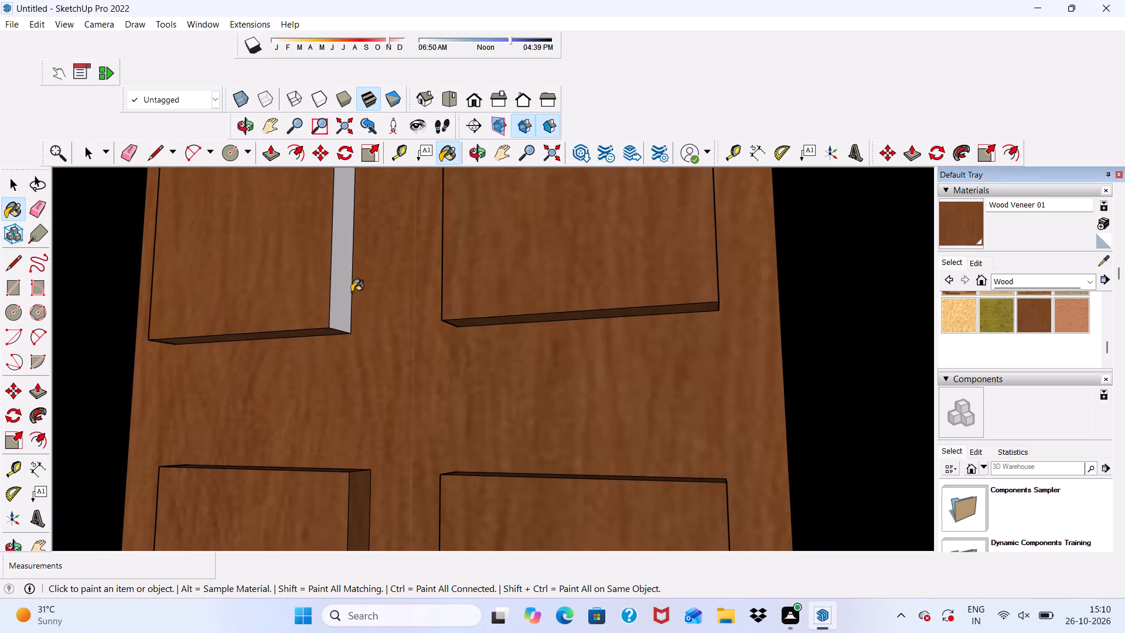
{"action": "left_click", "coordinate": [342, 301]}
Paint the top edges of the right leaf's two upper panels with Wood Veneer 01.
{"action": "scroll", "coordinate": [357, 322], "scroll_direction": "down", "scroll_amount": 10}
{"action": "middle_click_drag", "start_coordinate": [430, 299], "coordinate": [430, 321]}
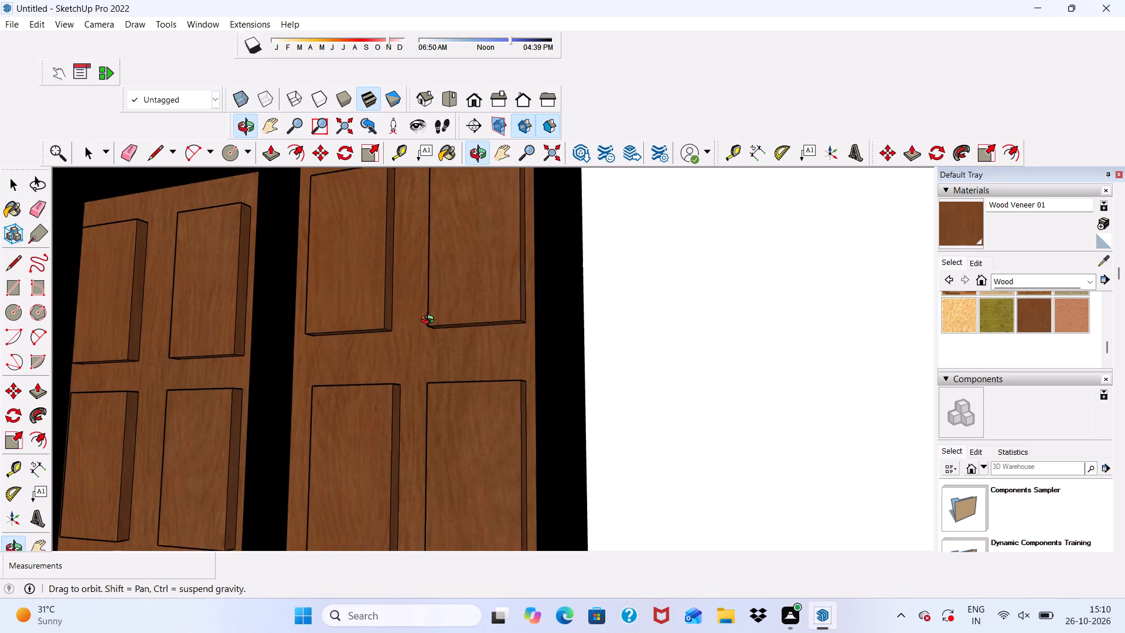
{"action": "middle_click_drag", "start_coordinate": [430, 321], "coordinate": [407, 421]}
{"action": "scroll", "coordinate": [496, 179], "scroll_direction": "up", "scroll_amount": 10}
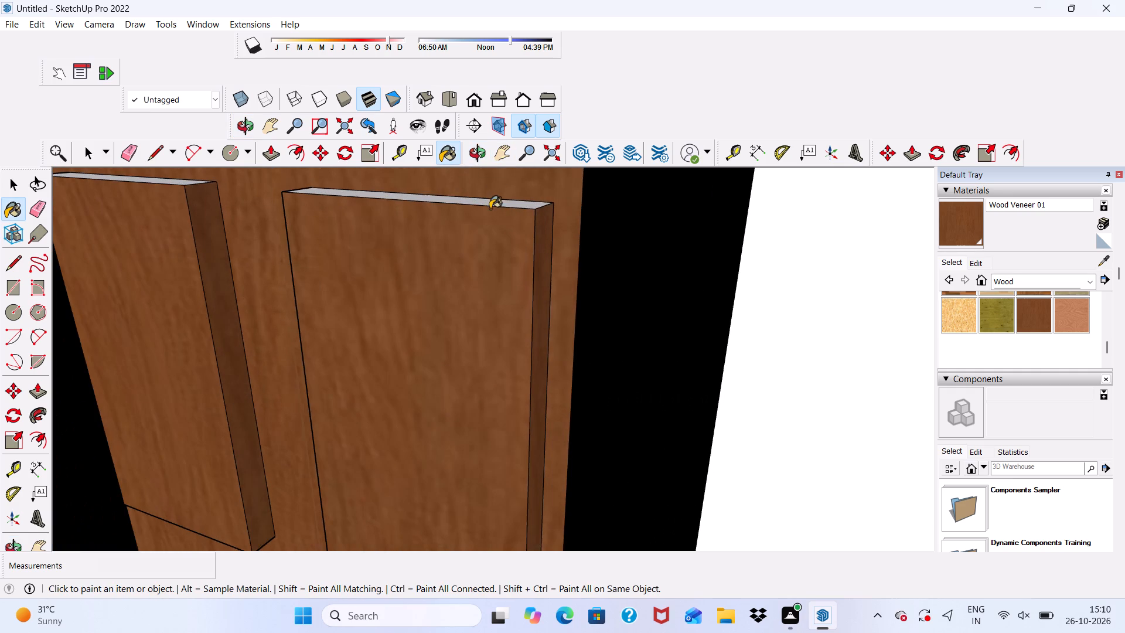
{"action": "left_click", "coordinate": [491, 203]}
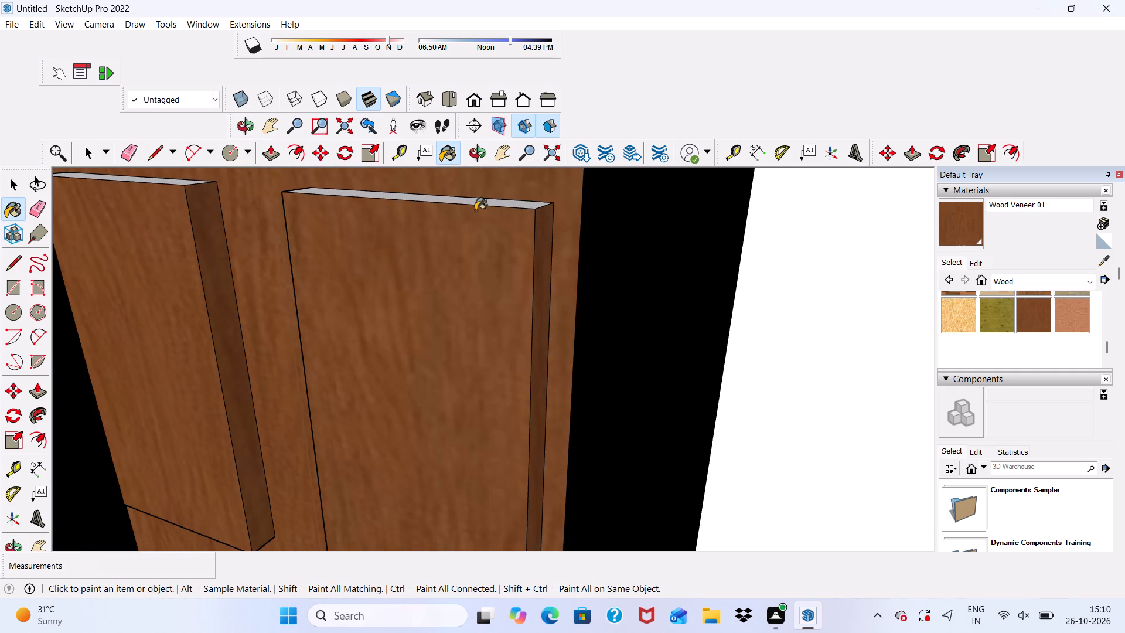
{"action": "scroll", "coordinate": [424, 209], "scroll_direction": "down", "scroll_amount": 4}
{"action": "scroll", "coordinate": [286, 244], "scroll_direction": "down", "scroll_amount": 1}
{"action": "scroll", "coordinate": [207, 200], "scroll_direction": "up", "scroll_amount": 5}
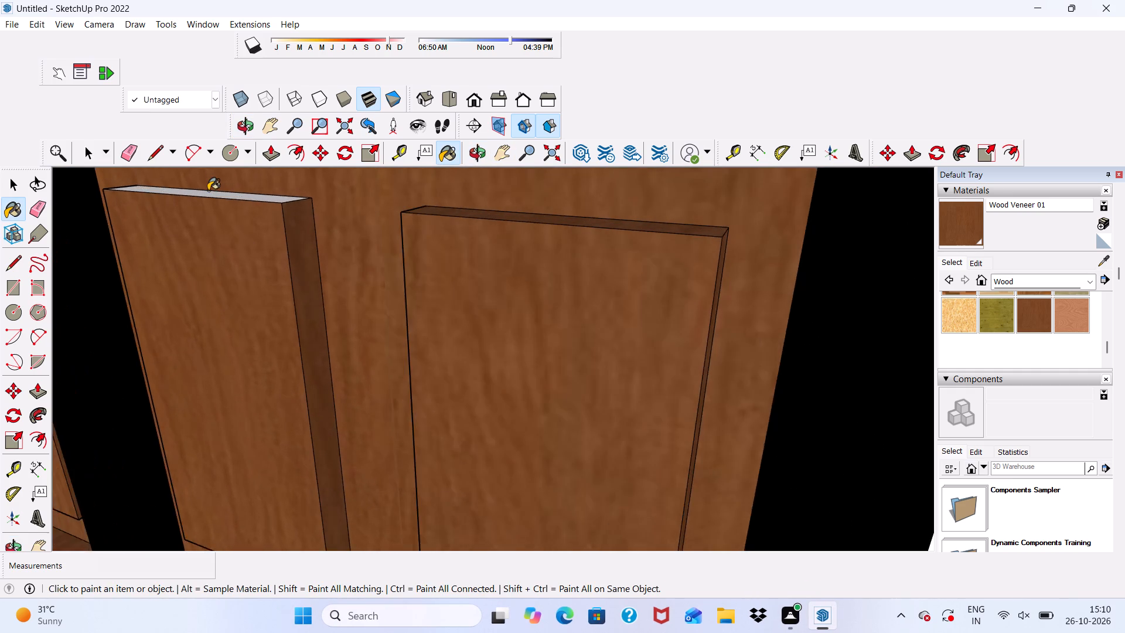
{"action": "scroll", "coordinate": [208, 190], "scroll_direction": "up", "scroll_amount": 3}
{"action": "left_click", "coordinate": [208, 196]}
Paint the top edges of the left leaf's two upper panels with Wood Veneer 01.
{"action": "scroll", "coordinate": [208, 200], "scroll_direction": "down", "scroll_amount": 13}
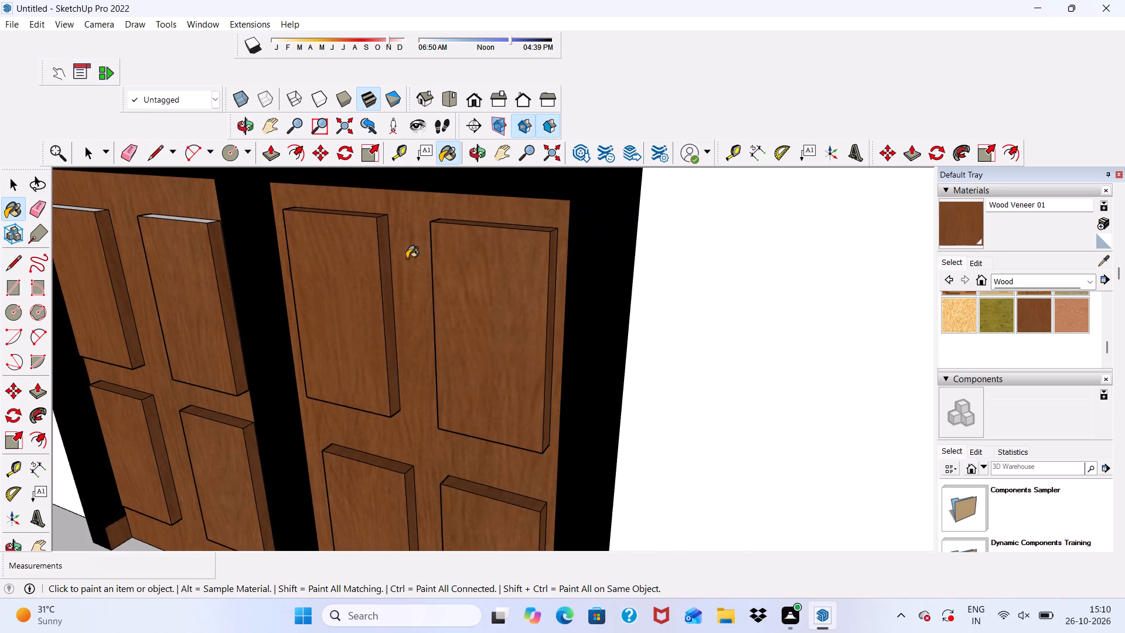
{"action": "scroll", "coordinate": [100, 199], "scroll_direction": "up", "scroll_amount": 11}
{"action": "left_click", "coordinate": [176, 228]}
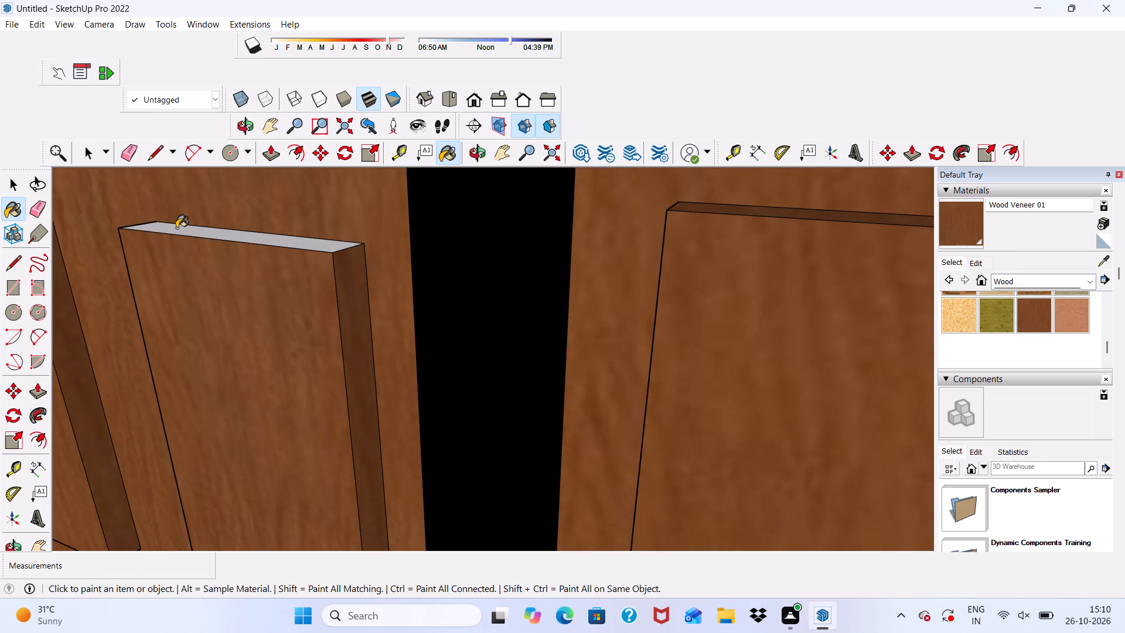
{"action": "scroll", "coordinate": [176, 232], "scroll_direction": "down", "scroll_amount": 9}
{"action": "scroll", "coordinate": [131, 263], "scroll_direction": "up", "scroll_amount": 8}
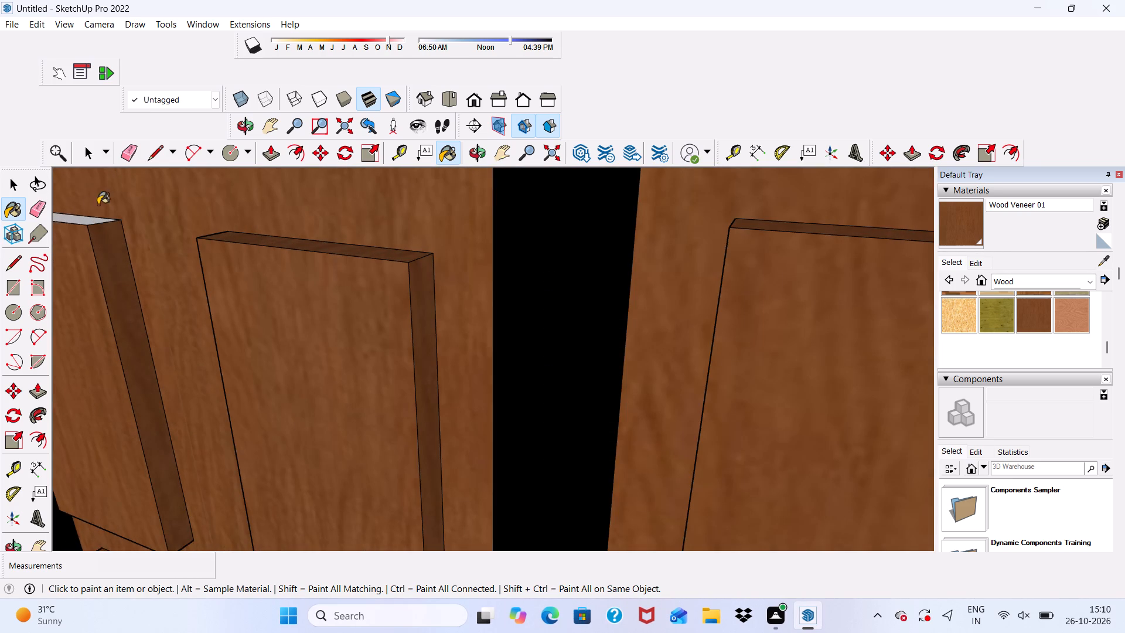
{"action": "left_click", "coordinate": [84, 218]}
Paint the left side edge of the right leaf's upper-left panel with Wood Veneer 01.
{"action": "scroll", "coordinate": [89, 232], "scroll_direction": "down", "scroll_amount": 13}
{"action": "middle_click_drag", "start_coordinate": [240, 288], "coordinate": [372, 230]}
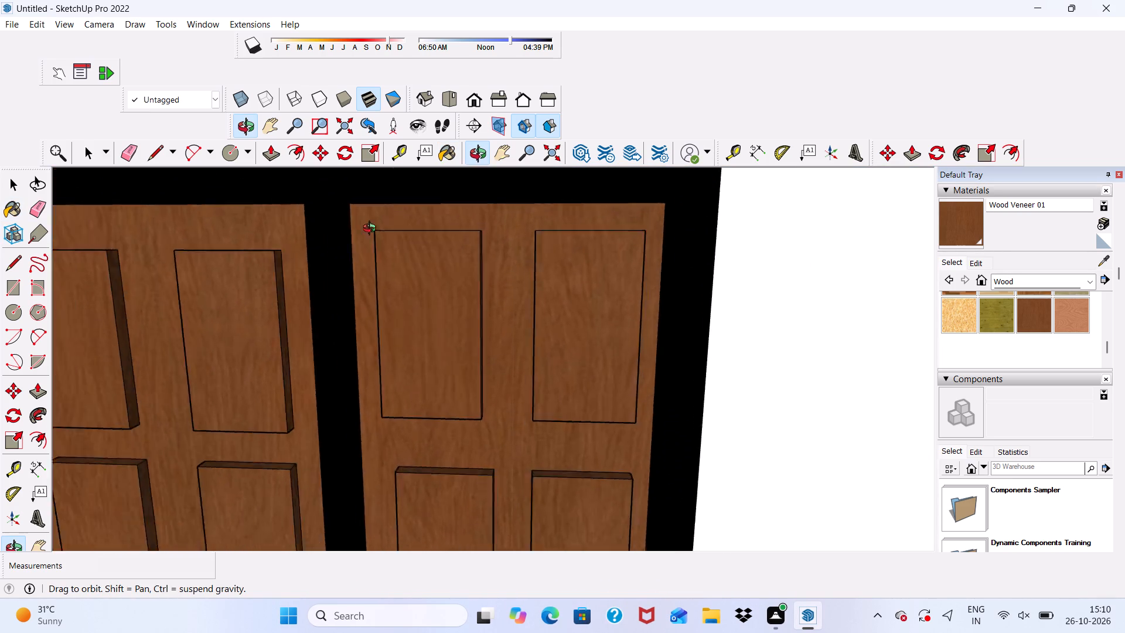
{"action": "middle_click_drag", "start_coordinate": [372, 230], "coordinate": [495, 243]}
{"action": "scroll", "coordinate": [468, 291], "scroll_direction": "up", "scroll_amount": 8}
{"action": "scroll", "coordinate": [478, 262], "scroll_direction": "down", "scroll_amount": 1}
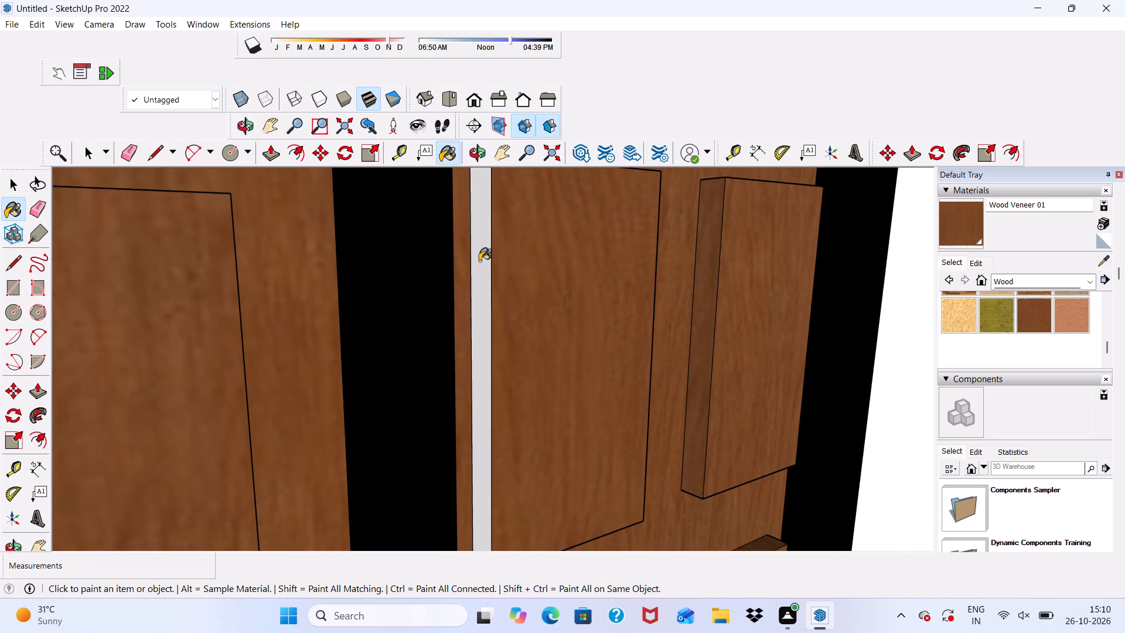
{"action": "left_click", "coordinate": [481, 260]}
Examine the painted balcony door and ceiling from outside with the whole front of the house in view.
{"action": "scroll", "coordinate": [478, 261], "scroll_direction": "down", "scroll_amount": 20}
{"action": "middle_click_drag", "start_coordinate": [497, 384], "coordinate": [436, 314]}
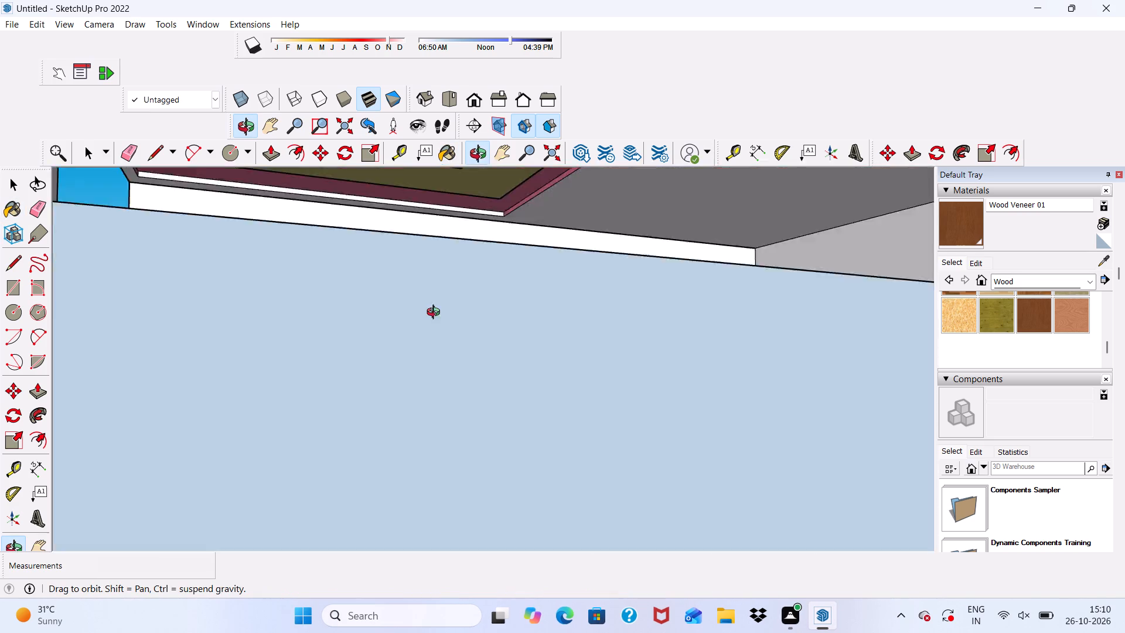
{"action": "middle_click_drag", "start_coordinate": [436, 314], "coordinate": [321, 337]}
{"action": "scroll", "coordinate": [328, 316], "scroll_direction": "up", "scroll_amount": 1}
{"action": "scroll", "coordinate": [340, 302], "scroll_direction": "down", "scroll_amount": 14}
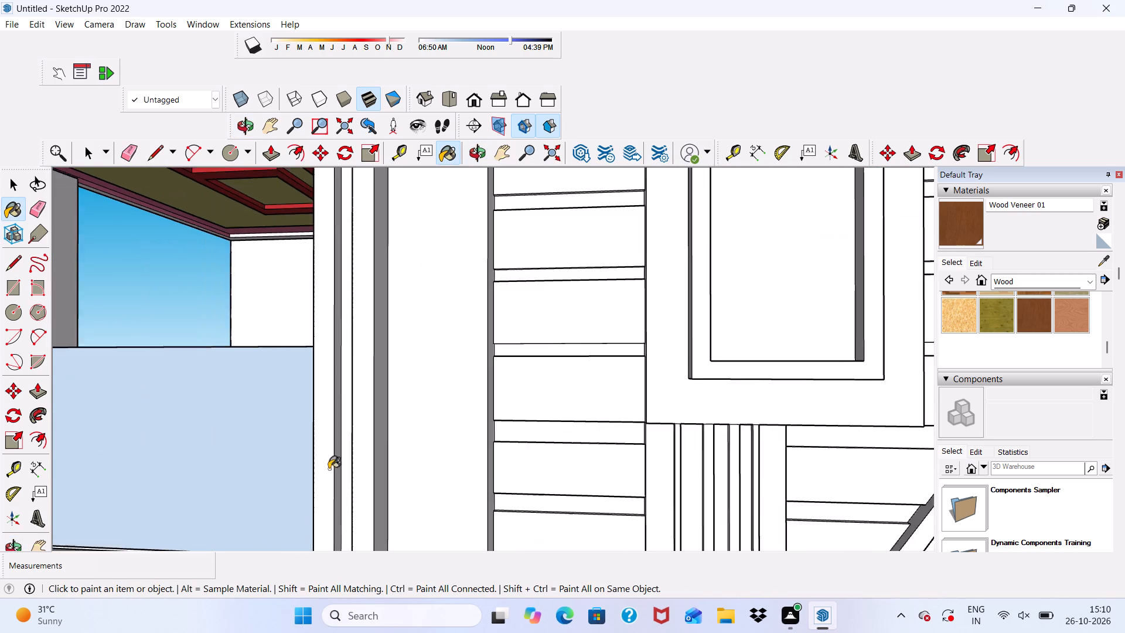
{"action": "scroll", "coordinate": [329, 405], "scroll_direction": "up", "scroll_amount": 1}
{"action": "scroll", "coordinate": [307, 350], "scroll_direction": "down", "scroll_amount": 5}
{"action": "middle_click_drag", "start_coordinate": [312, 416], "coordinate": [381, 397]}
{"action": "scroll", "coordinate": [440, 371], "scroll_direction": "up", "scroll_amount": 1}
{"action": "scroll", "coordinate": [457, 414], "scroll_direction": "down", "scroll_amount": 2}
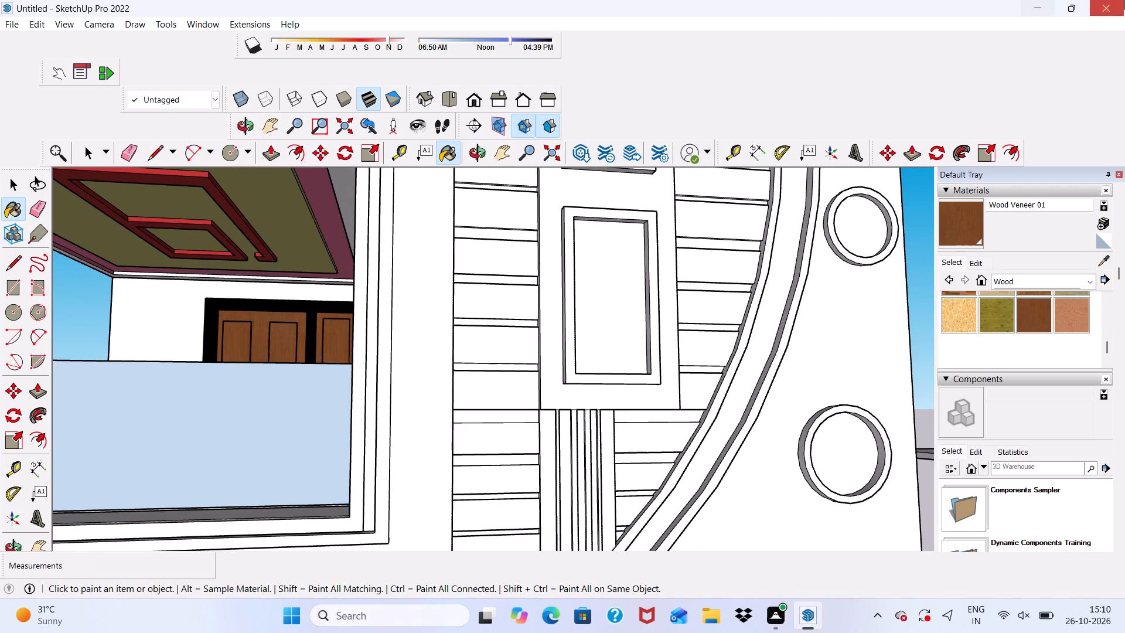
{"action": "scroll", "coordinate": [246, 354], "scroll_direction": "down", "scroll_amount": 11}
{"action": "middle_click_drag", "start_coordinate": [318, 416], "coordinate": [396, 315]}
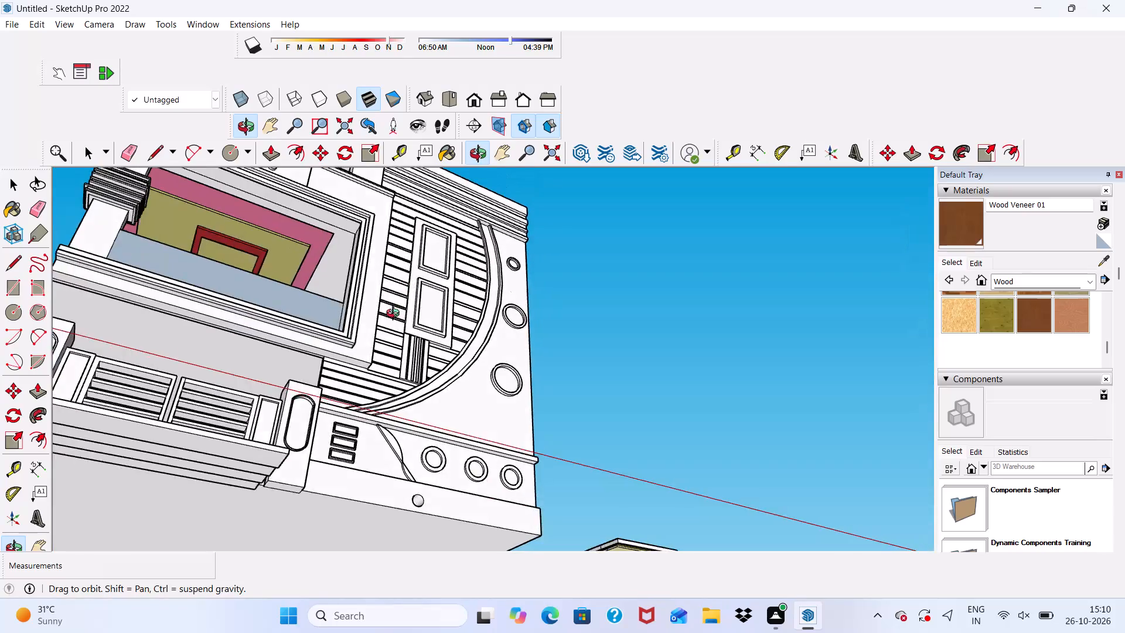
{"action": "middle_click_drag", "start_coordinate": [396, 315], "coordinate": [254, 454]}
{"action": "scroll", "coordinate": [254, 452], "scroll_direction": "up", "scroll_amount": 11}
{"action": "middle_click_drag", "start_coordinate": [393, 420], "coordinate": [420, 450]}
{"action": "scroll", "coordinate": [447, 426], "scroll_direction": "up", "scroll_amount": 1}
{"action": "scroll", "coordinate": [476, 394], "scroll_direction": "down", "scroll_amount": 12}
{"action": "middle_click_drag", "start_coordinate": [543, 418], "coordinate": [491, 387]}
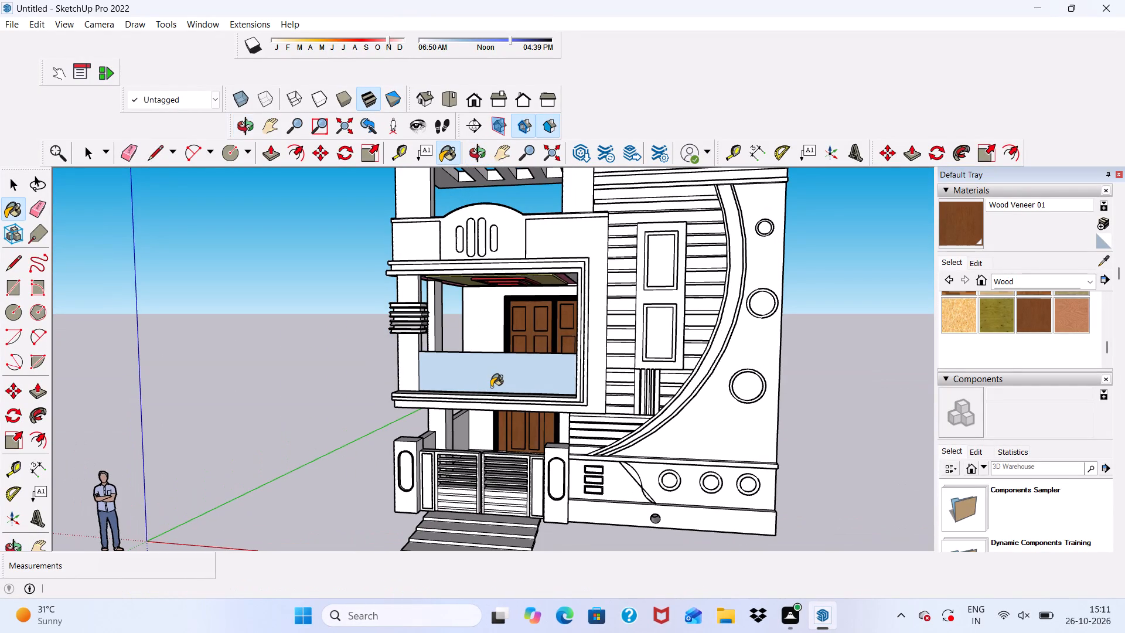
{"action": "key", "text": "space"}
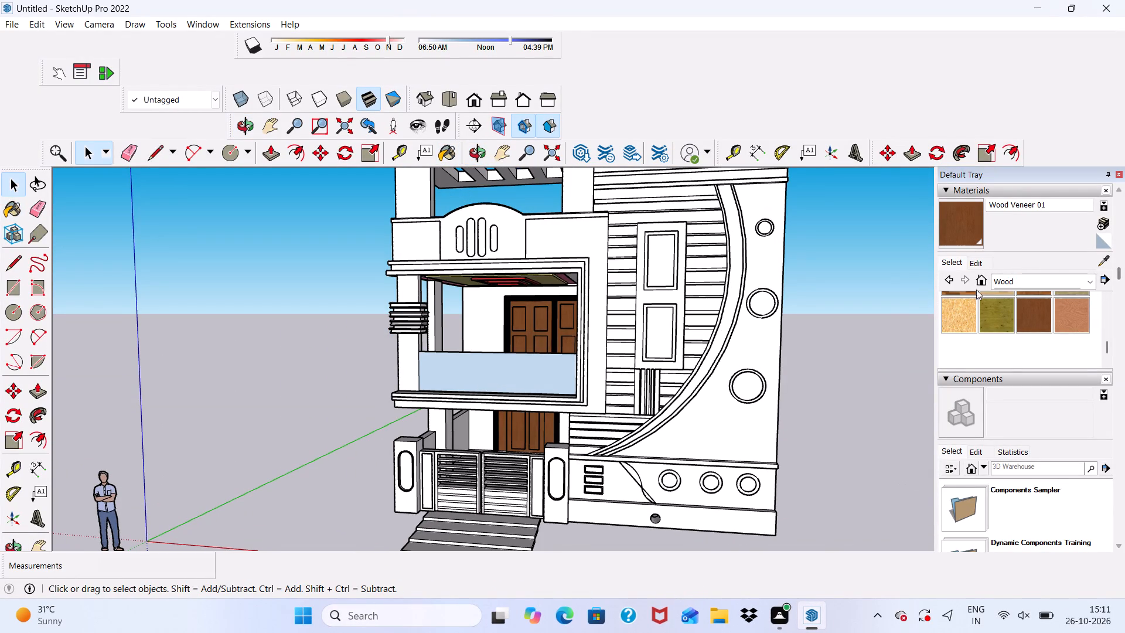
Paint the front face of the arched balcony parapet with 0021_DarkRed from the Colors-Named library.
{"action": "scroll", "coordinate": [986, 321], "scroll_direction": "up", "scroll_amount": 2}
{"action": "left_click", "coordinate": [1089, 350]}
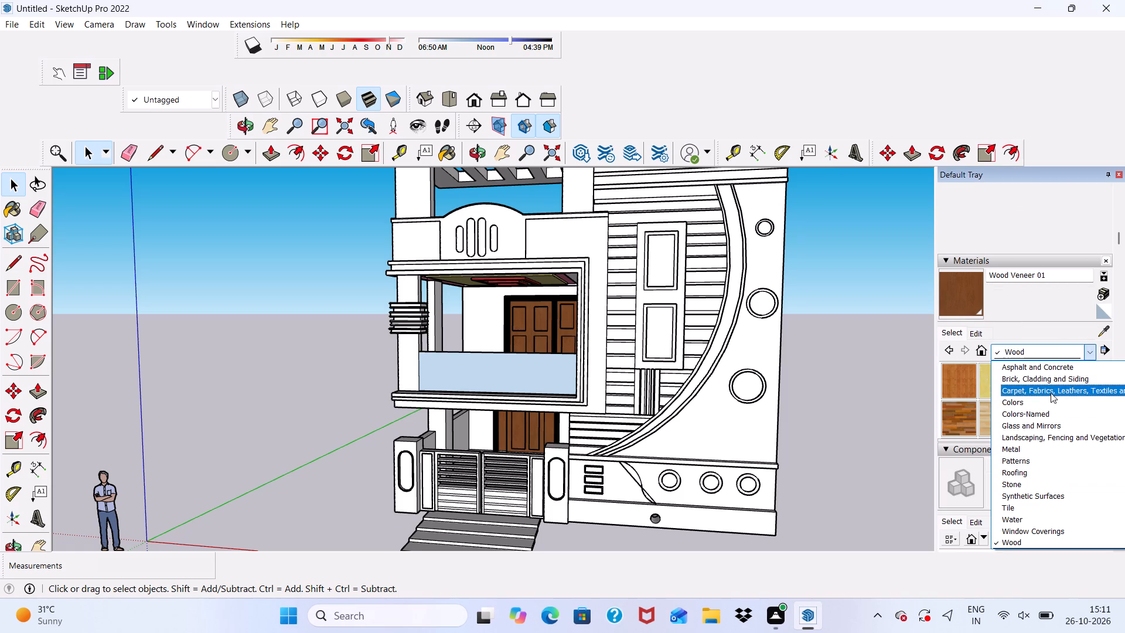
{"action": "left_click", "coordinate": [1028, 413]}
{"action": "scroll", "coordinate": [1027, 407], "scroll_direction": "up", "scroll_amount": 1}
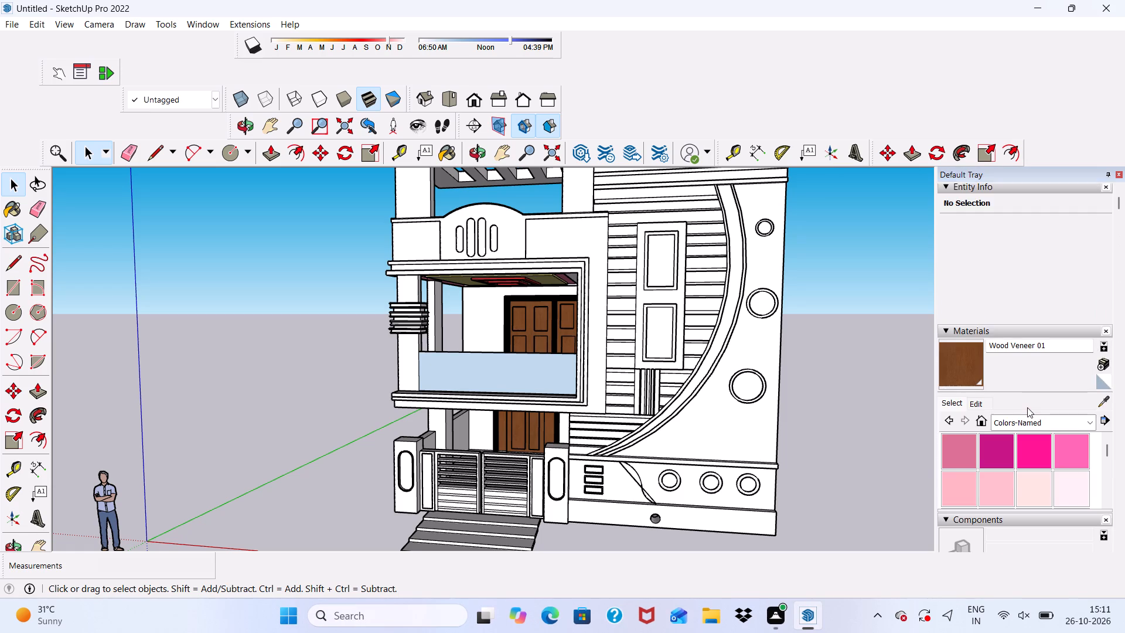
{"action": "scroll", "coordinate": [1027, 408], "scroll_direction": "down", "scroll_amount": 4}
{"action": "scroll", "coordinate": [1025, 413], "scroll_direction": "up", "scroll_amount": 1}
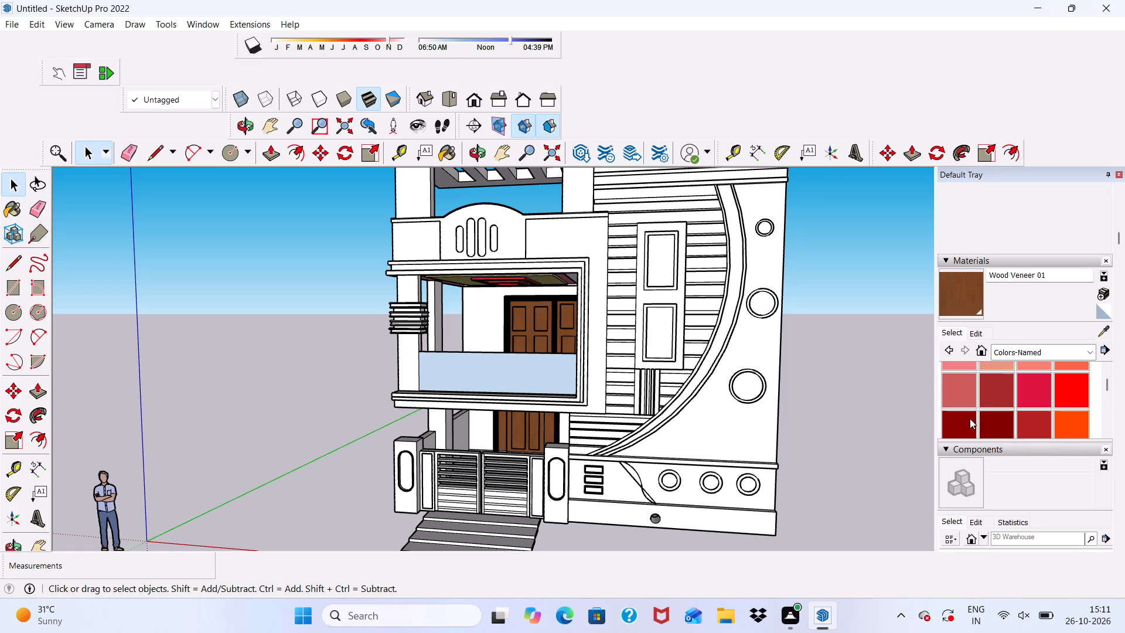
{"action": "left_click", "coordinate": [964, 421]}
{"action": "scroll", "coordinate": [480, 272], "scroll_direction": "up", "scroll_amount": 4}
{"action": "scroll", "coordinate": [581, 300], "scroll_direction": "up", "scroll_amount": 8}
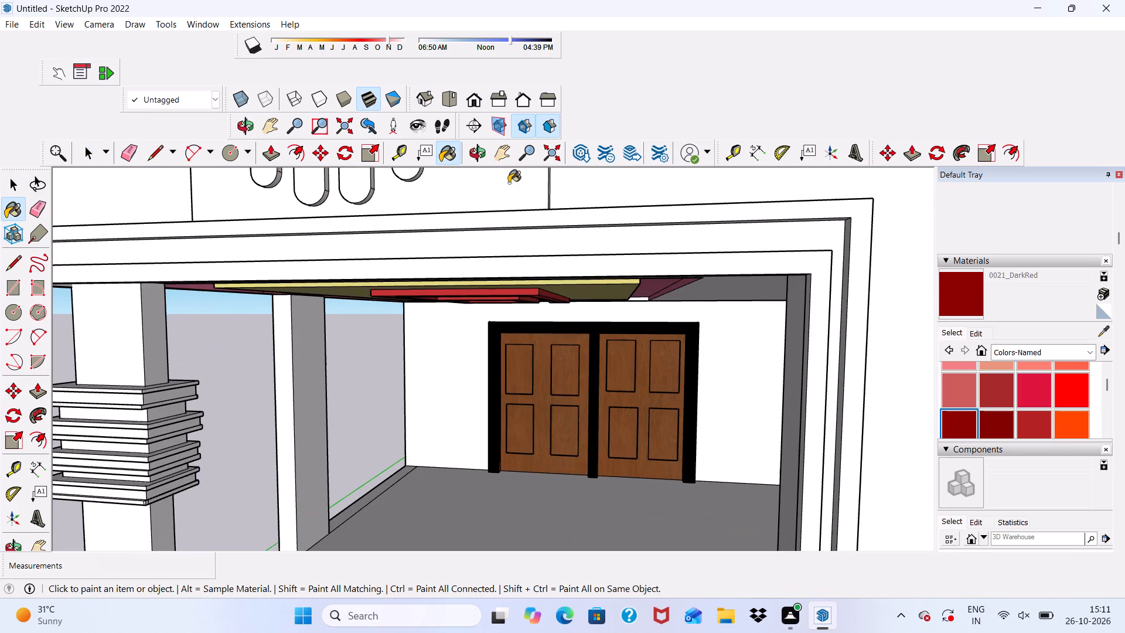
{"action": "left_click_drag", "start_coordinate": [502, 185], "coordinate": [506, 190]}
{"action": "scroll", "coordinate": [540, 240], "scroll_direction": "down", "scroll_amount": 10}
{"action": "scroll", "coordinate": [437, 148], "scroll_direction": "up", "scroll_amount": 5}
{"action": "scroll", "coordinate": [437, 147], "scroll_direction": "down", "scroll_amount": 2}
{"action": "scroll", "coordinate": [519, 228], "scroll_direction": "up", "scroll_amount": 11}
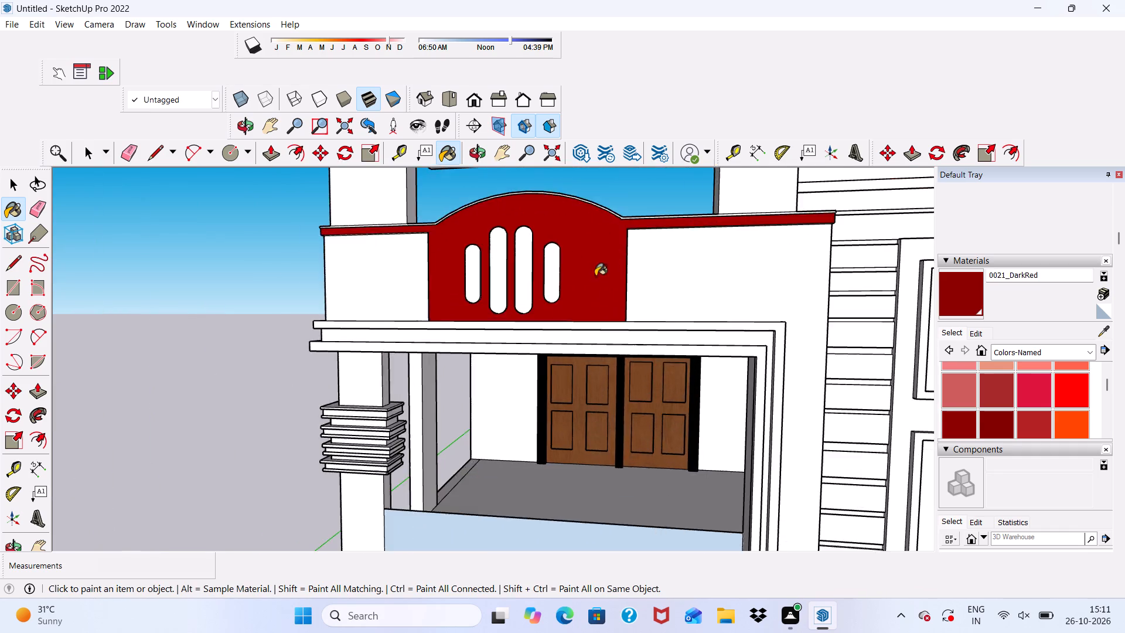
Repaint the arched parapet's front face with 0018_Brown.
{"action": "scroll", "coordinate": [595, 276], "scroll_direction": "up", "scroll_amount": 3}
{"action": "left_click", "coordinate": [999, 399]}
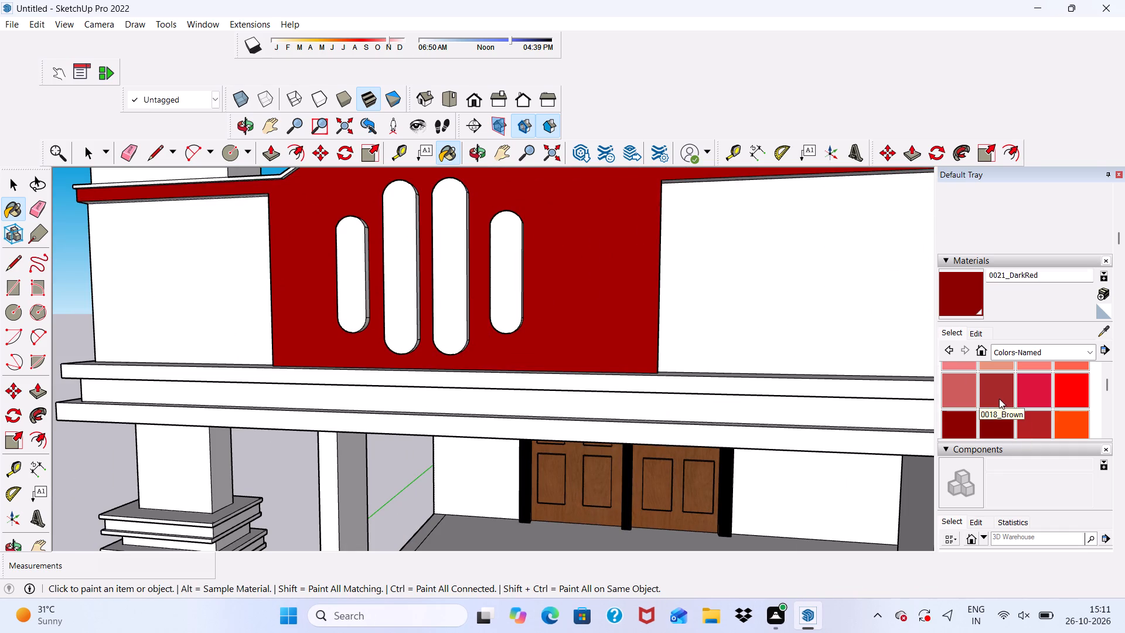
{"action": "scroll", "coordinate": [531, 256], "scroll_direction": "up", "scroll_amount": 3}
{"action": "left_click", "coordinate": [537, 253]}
Repaint the arched parapet's front face with 0022_Maroon.
{"action": "scroll", "coordinate": [651, 275], "scroll_direction": "down", "scroll_amount": 3}
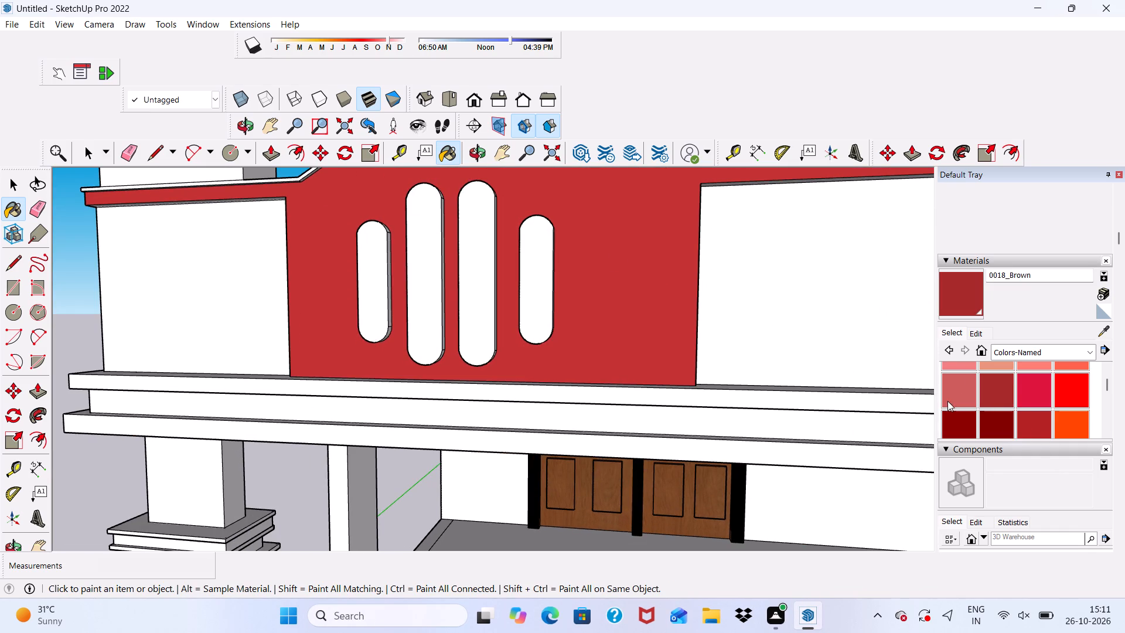
{"action": "scroll", "coordinate": [971, 396], "scroll_direction": "down", "scroll_amount": 1}
{"action": "scroll", "coordinate": [1005, 394], "scroll_direction": "up", "scroll_amount": 1}
{"action": "left_click", "coordinate": [996, 420]}
{"action": "scroll", "coordinate": [626, 311], "scroll_direction": "up", "scroll_amount": 2}
{"action": "left_click", "coordinate": [628, 280]}
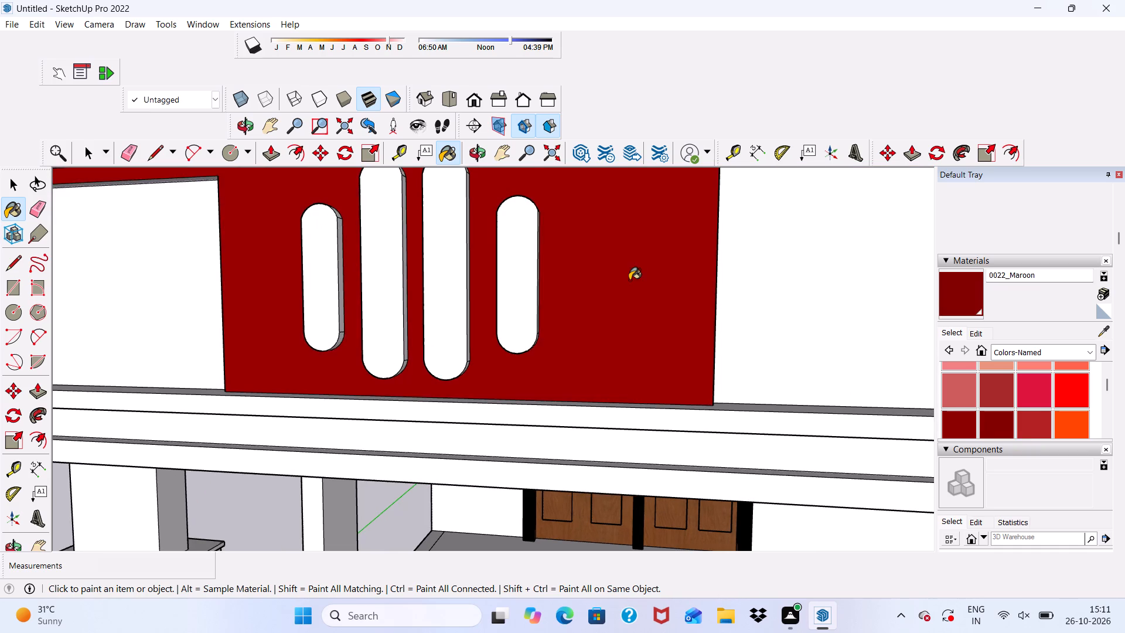
{"action": "scroll", "coordinate": [826, 360], "scroll_direction": "down", "scroll_amount": 2}
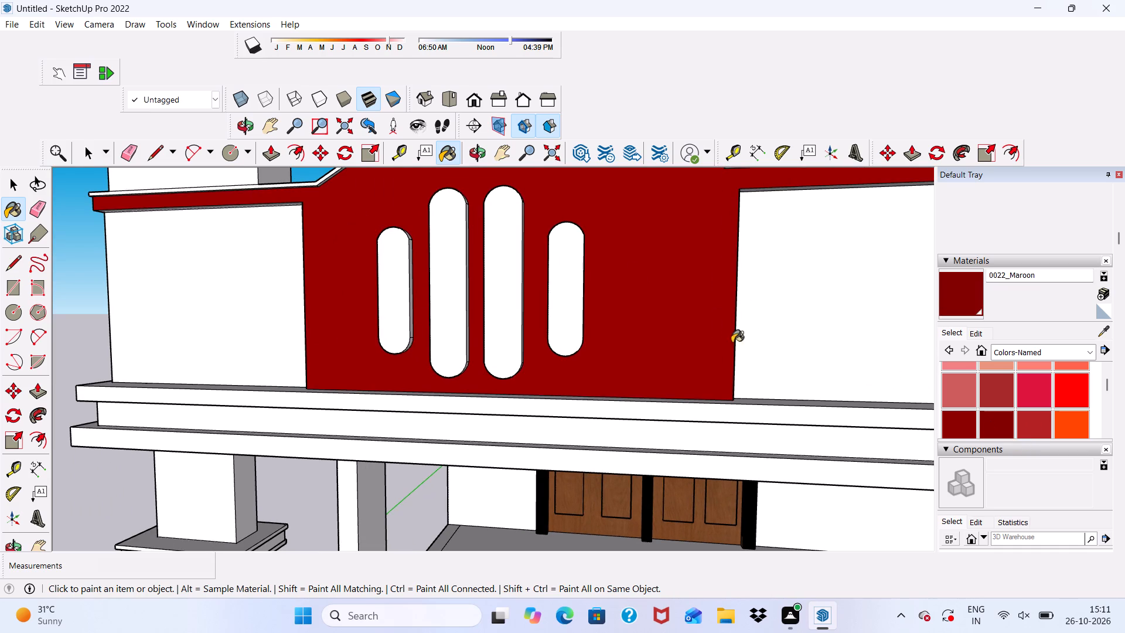
Paint the right side edge of the parapet's raised central panel with 0022_Maroon.
{"action": "scroll", "coordinate": [758, 308], "scroll_direction": "down", "scroll_amount": 3}
{"action": "middle_click_drag", "start_coordinate": [758, 308], "coordinate": [685, 308]}
{"action": "scroll", "coordinate": [797, 320], "scroll_direction": "up", "scroll_amount": 9}
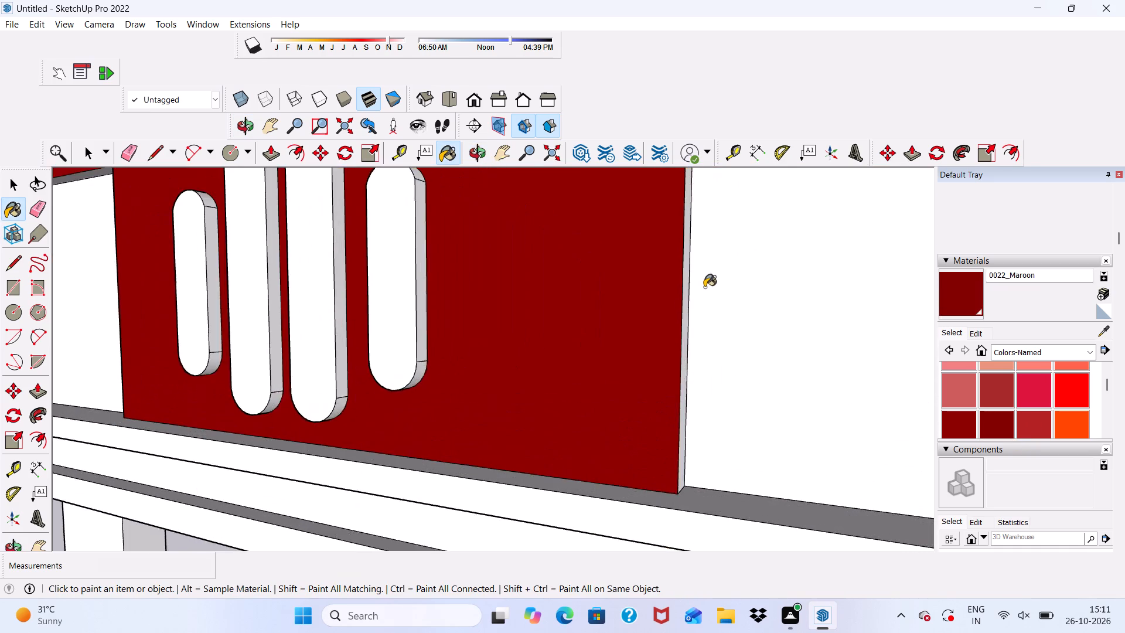
{"action": "scroll", "coordinate": [704, 287], "scroll_direction": "up", "scroll_amount": 10}
{"action": "left_click", "coordinate": [664, 280]}
{"action": "scroll", "coordinate": [664, 280], "scroll_direction": "down", "scroll_amount": 15}
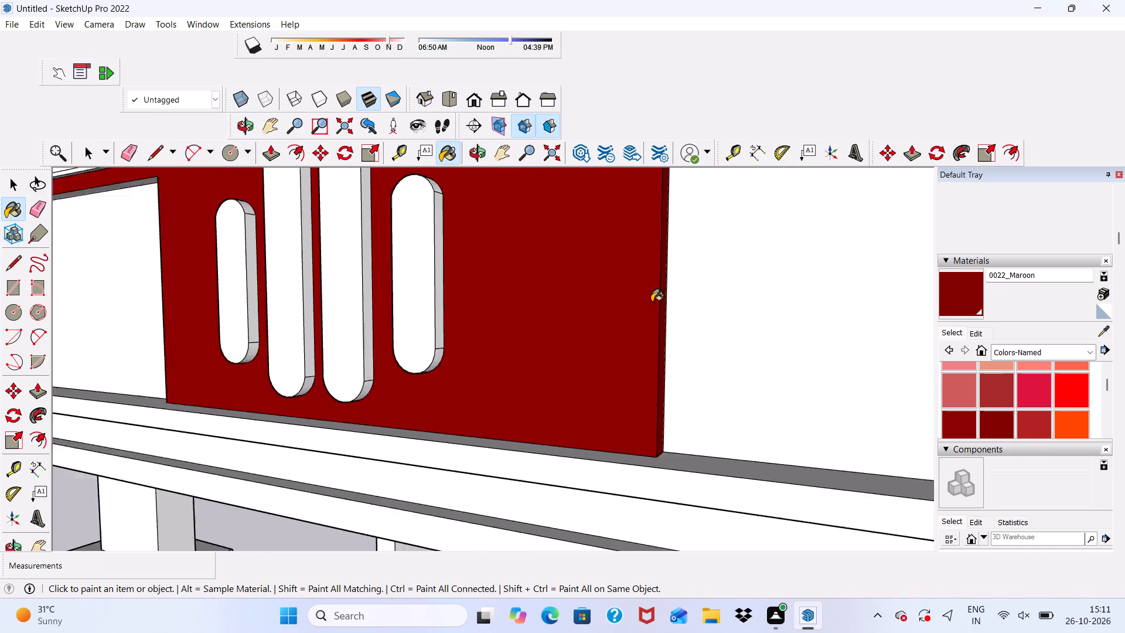
Paint the left side edge of the parapet's raised central panel with 0022_Maroon.
{"action": "middle_click_drag", "start_coordinate": [523, 310], "coordinate": [865, 360]}
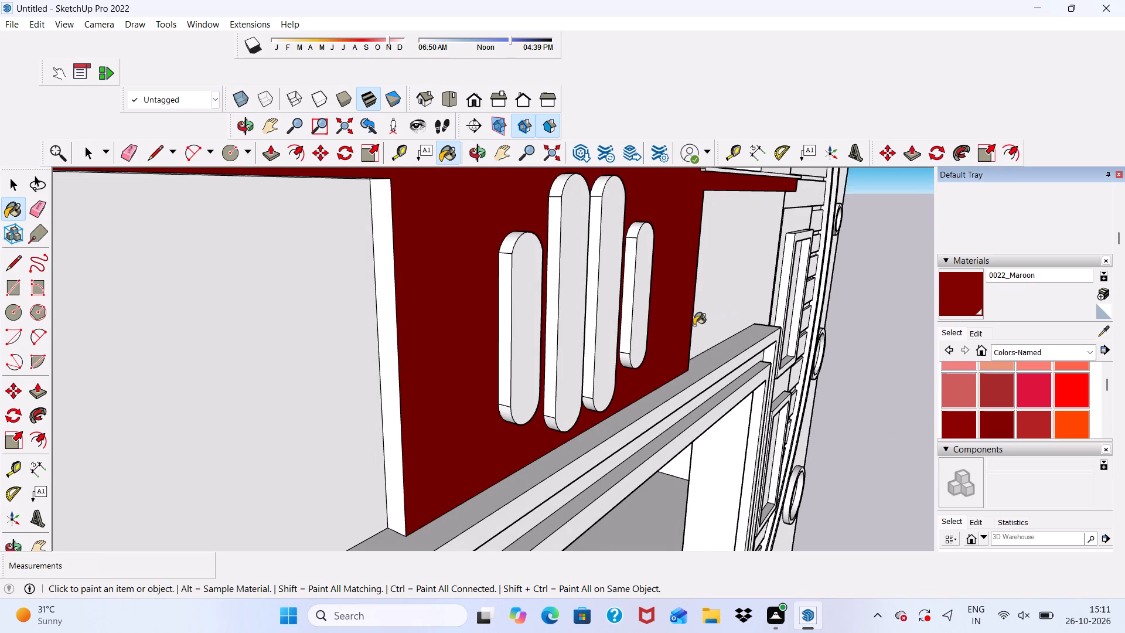
{"action": "scroll", "coordinate": [538, 347], "scroll_direction": "up", "scroll_amount": 4}
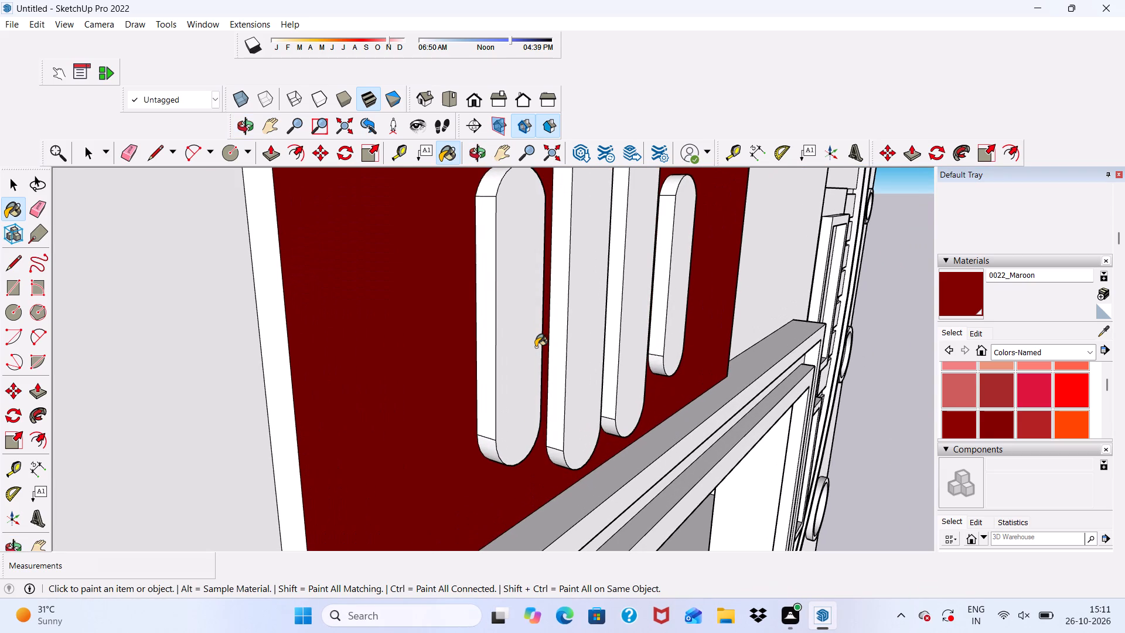
{"action": "scroll", "coordinate": [541, 332], "scroll_direction": "up", "scroll_amount": 3}
{"action": "scroll", "coordinate": [246, 315], "scroll_direction": "down", "scroll_amount": 4}
{"action": "left_click", "coordinate": [147, 356]}
{"action": "scroll", "coordinate": [155, 352], "scroll_direction": "down", "scroll_amount": 2}
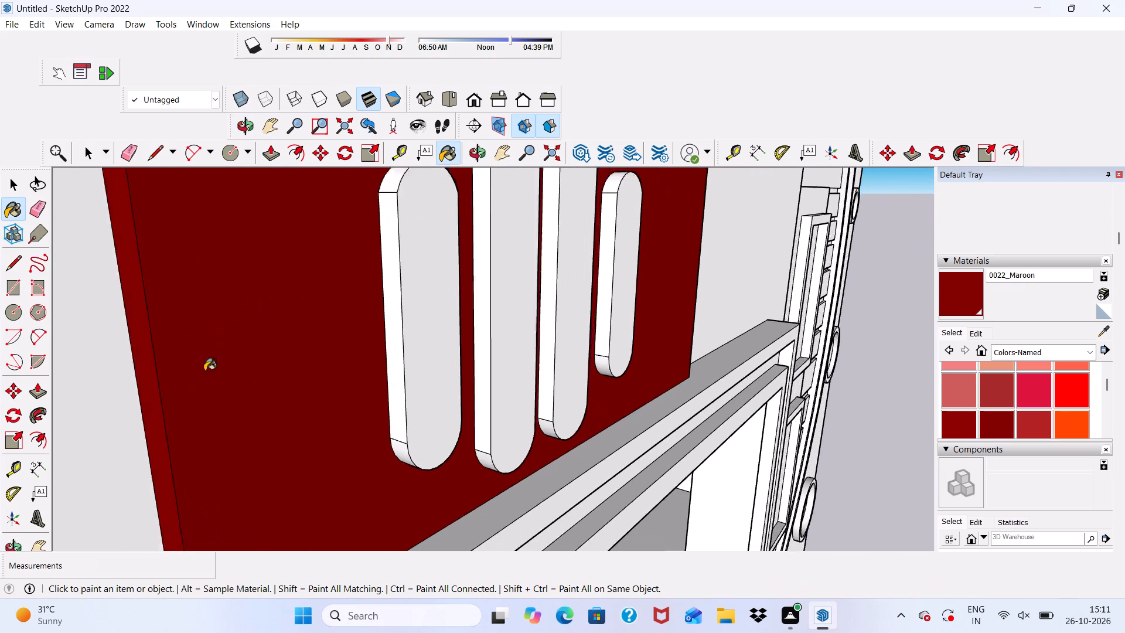
{"action": "scroll", "coordinate": [204, 371], "scroll_direction": "down", "scroll_amount": 13}
Paint the underside of the parapet's top band to the right of the central panel with 0022_Maroon.
{"action": "middle_click_drag", "start_coordinate": [388, 363], "coordinate": [241, 380]}
{"action": "scroll", "coordinate": [296, 243], "scroll_direction": "up", "scroll_amount": 4}
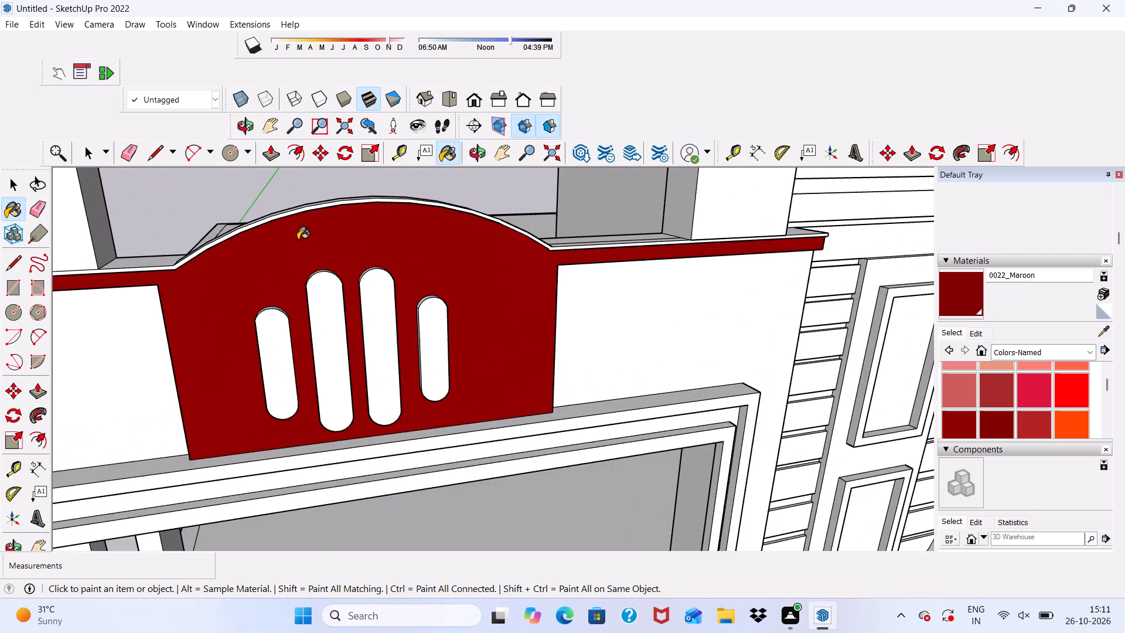
{"action": "middle_click_drag", "start_coordinate": [308, 249], "coordinate": [189, 290]}
{"action": "scroll", "coordinate": [189, 291], "scroll_direction": "up", "scroll_amount": 8}
{"action": "scroll", "coordinate": [226, 243], "scroll_direction": "down", "scroll_amount": 1}
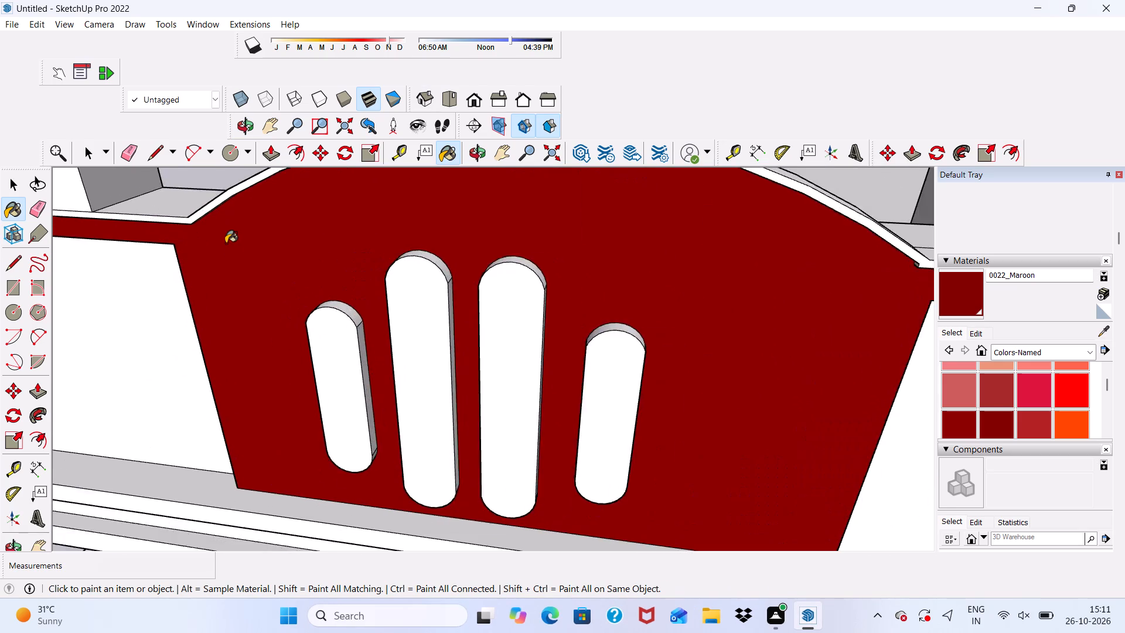
{"action": "scroll", "coordinate": [214, 248], "scroll_direction": "up", "scroll_amount": 1}
{"action": "scroll", "coordinate": [214, 269], "scroll_direction": "down", "scroll_amount": 7}
{"action": "middle_click_drag", "start_coordinate": [425, 360], "coordinate": [425, 232]}
{"action": "scroll", "coordinate": [425, 232], "scroll_direction": "up", "scroll_amount": 2}
{"action": "scroll", "coordinate": [438, 281], "scroll_direction": "down", "scroll_amount": 4}
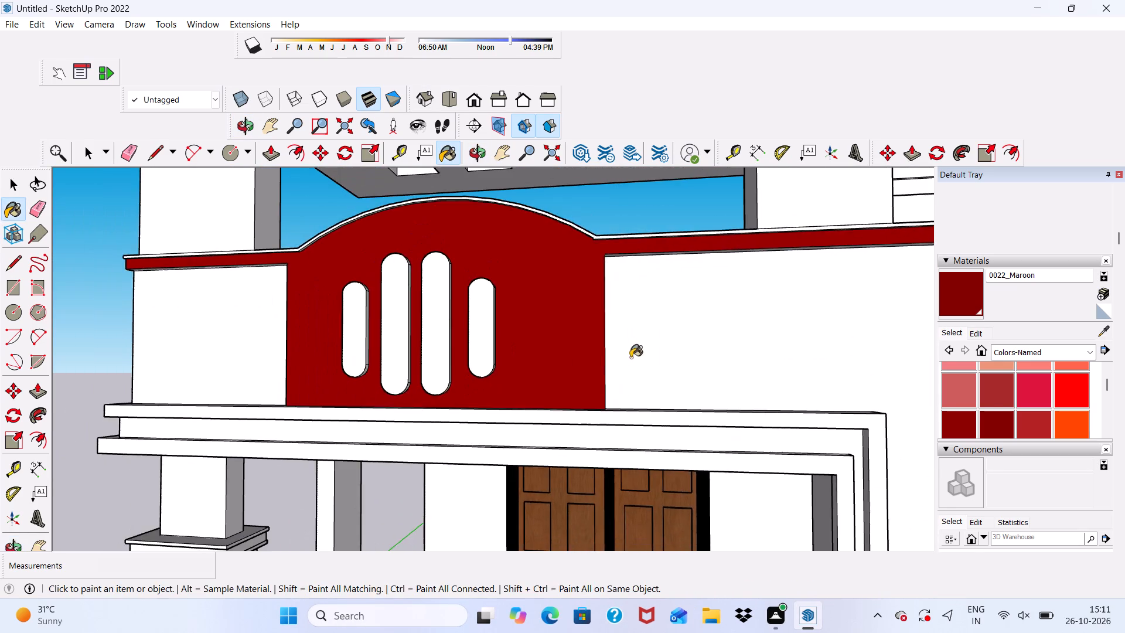
{"action": "middle_click_drag", "start_coordinate": [630, 358], "coordinate": [631, 239]}
{"action": "scroll", "coordinate": [631, 239], "scroll_direction": "up", "scroll_amount": 10}
{"action": "left_click", "coordinate": [633, 240]}
{"action": "scroll", "coordinate": [634, 241], "scroll_direction": "down", "scroll_amount": 5}
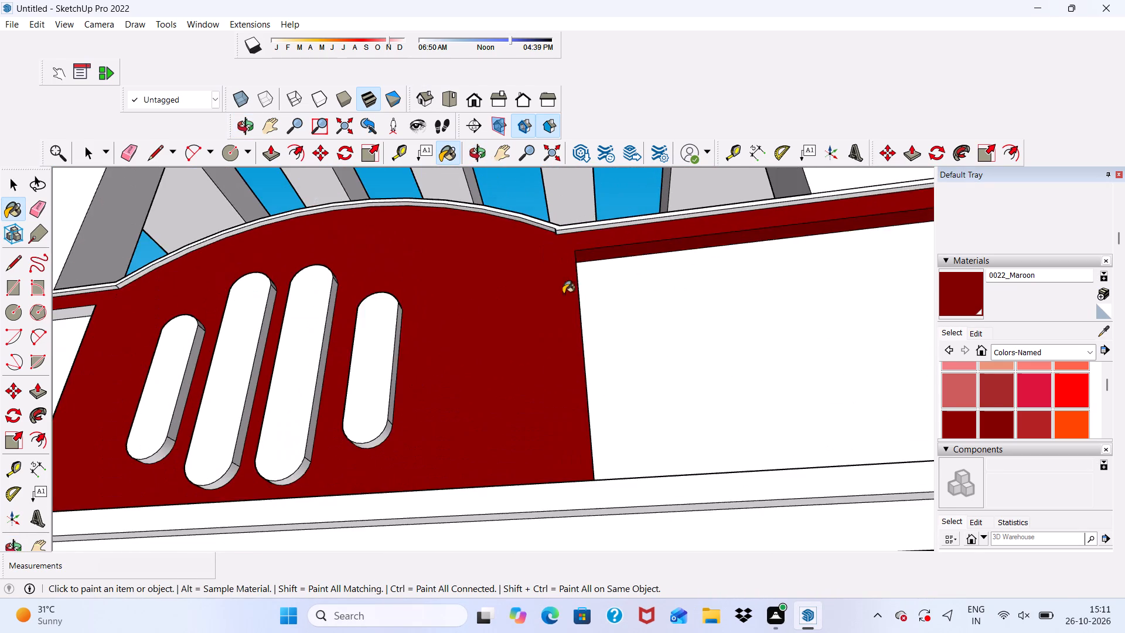
Paint the underside of the parapet's top band to the left of the central panel with 0022_Maroon.
{"action": "middle_click_drag", "start_coordinate": [475, 330], "coordinate": [640, 381]}
{"action": "scroll", "coordinate": [638, 332], "scroll_direction": "down", "scroll_amount": 9}
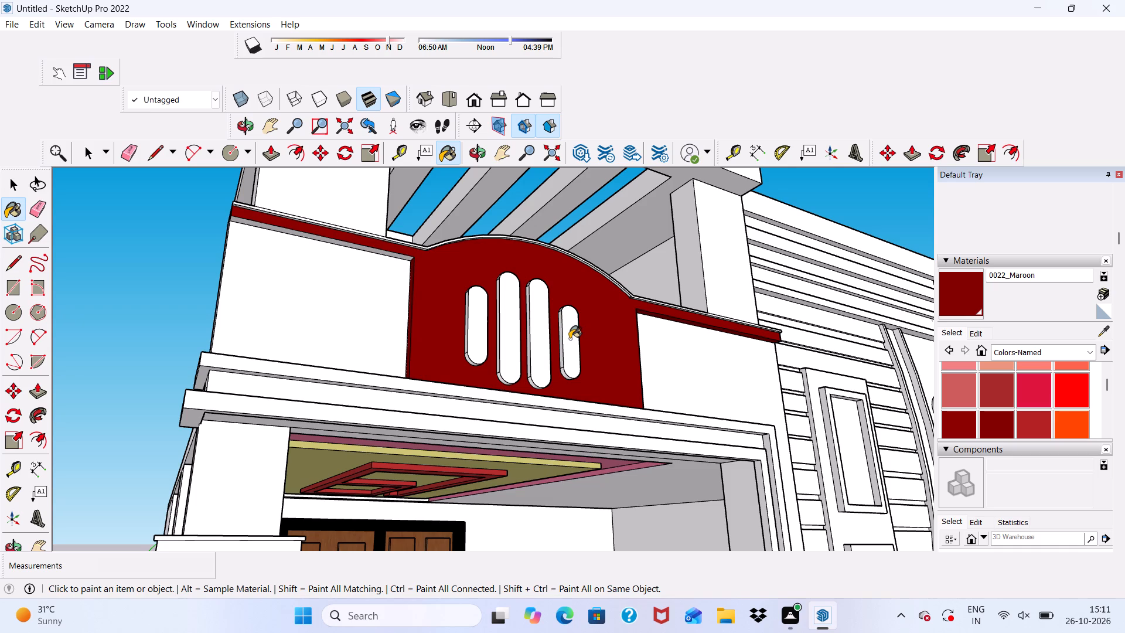
{"action": "scroll", "coordinate": [554, 348], "scroll_direction": "up", "scroll_amount": 2}
{"action": "scroll", "coordinate": [467, 352], "scroll_direction": "down", "scroll_amount": 2}
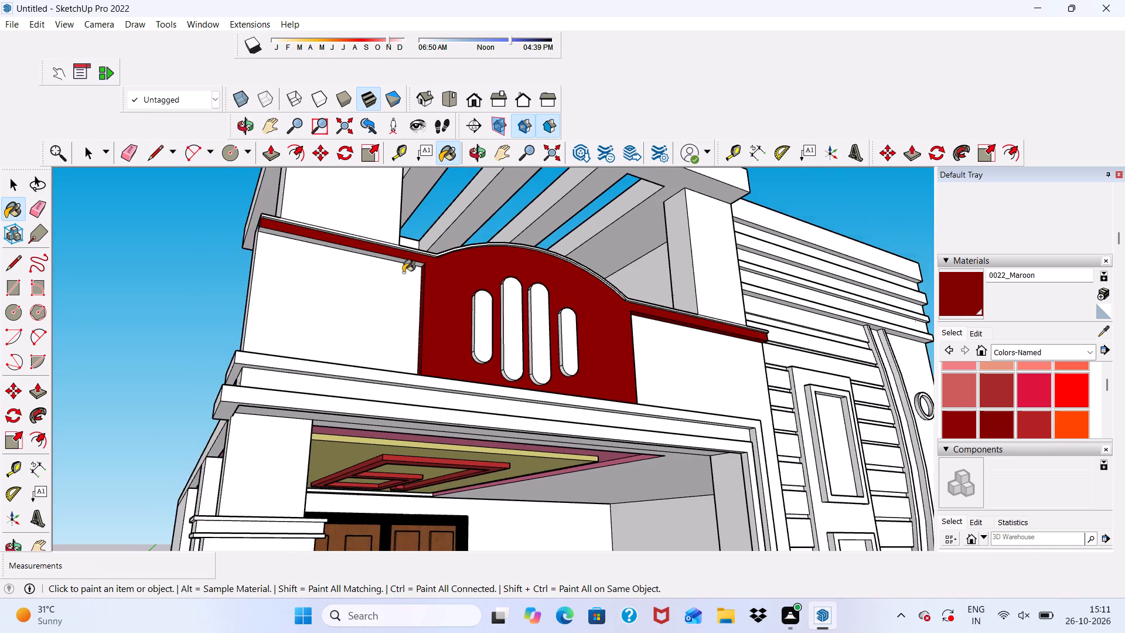
{"action": "scroll", "coordinate": [373, 240], "scroll_direction": "up", "scroll_amount": 12}
{"action": "left_click", "coordinate": [380, 266]}
{"action": "scroll", "coordinate": [384, 258], "scroll_direction": "down", "scroll_amount": 6}
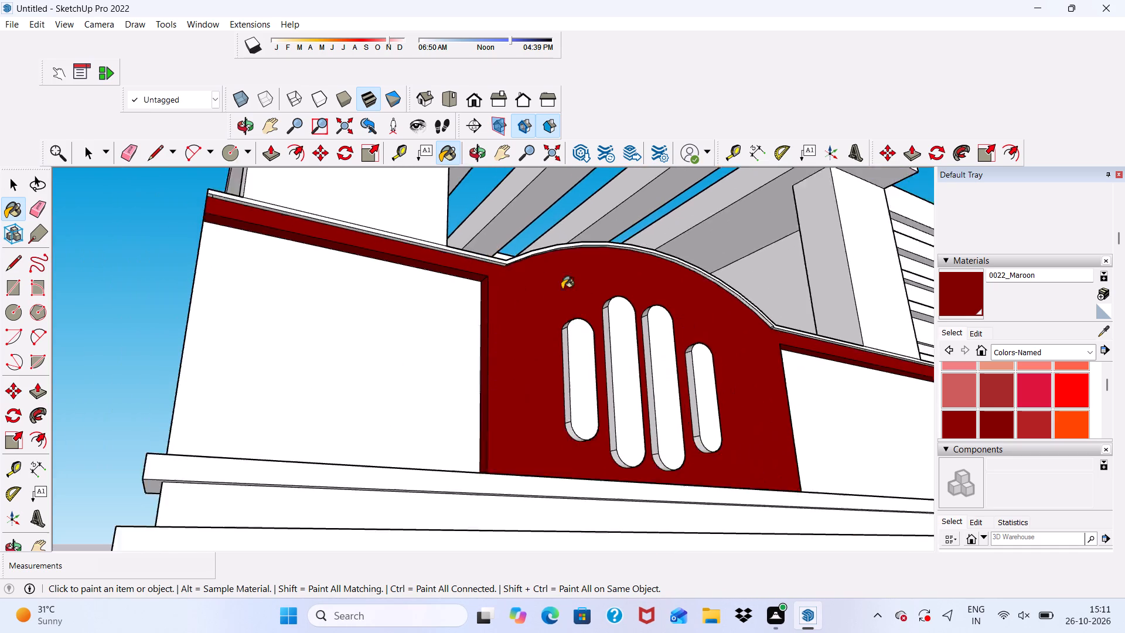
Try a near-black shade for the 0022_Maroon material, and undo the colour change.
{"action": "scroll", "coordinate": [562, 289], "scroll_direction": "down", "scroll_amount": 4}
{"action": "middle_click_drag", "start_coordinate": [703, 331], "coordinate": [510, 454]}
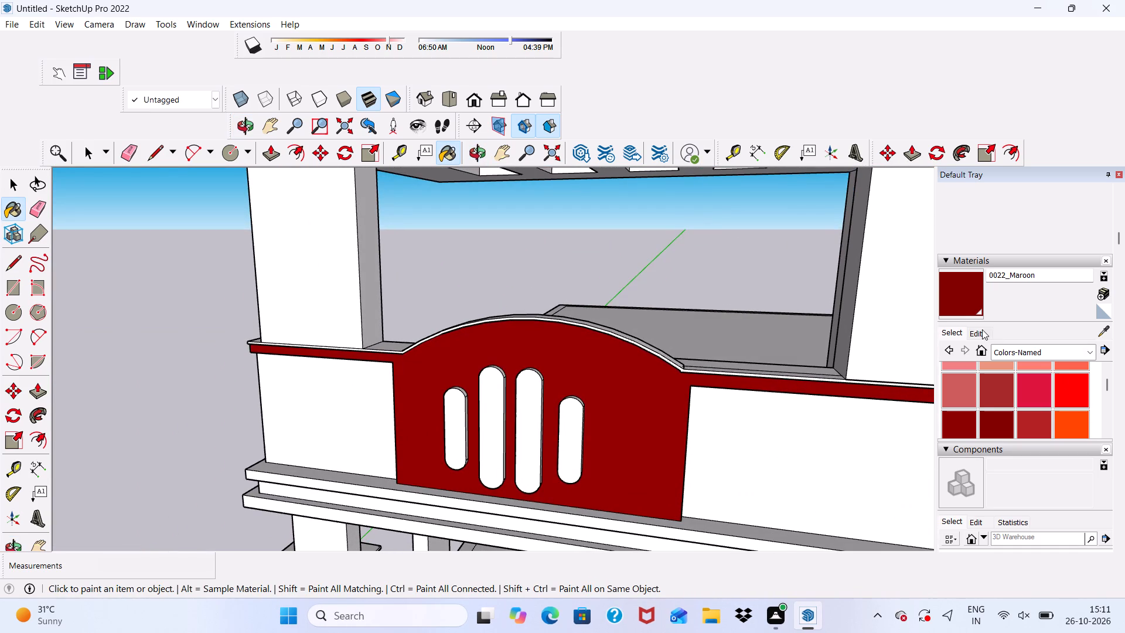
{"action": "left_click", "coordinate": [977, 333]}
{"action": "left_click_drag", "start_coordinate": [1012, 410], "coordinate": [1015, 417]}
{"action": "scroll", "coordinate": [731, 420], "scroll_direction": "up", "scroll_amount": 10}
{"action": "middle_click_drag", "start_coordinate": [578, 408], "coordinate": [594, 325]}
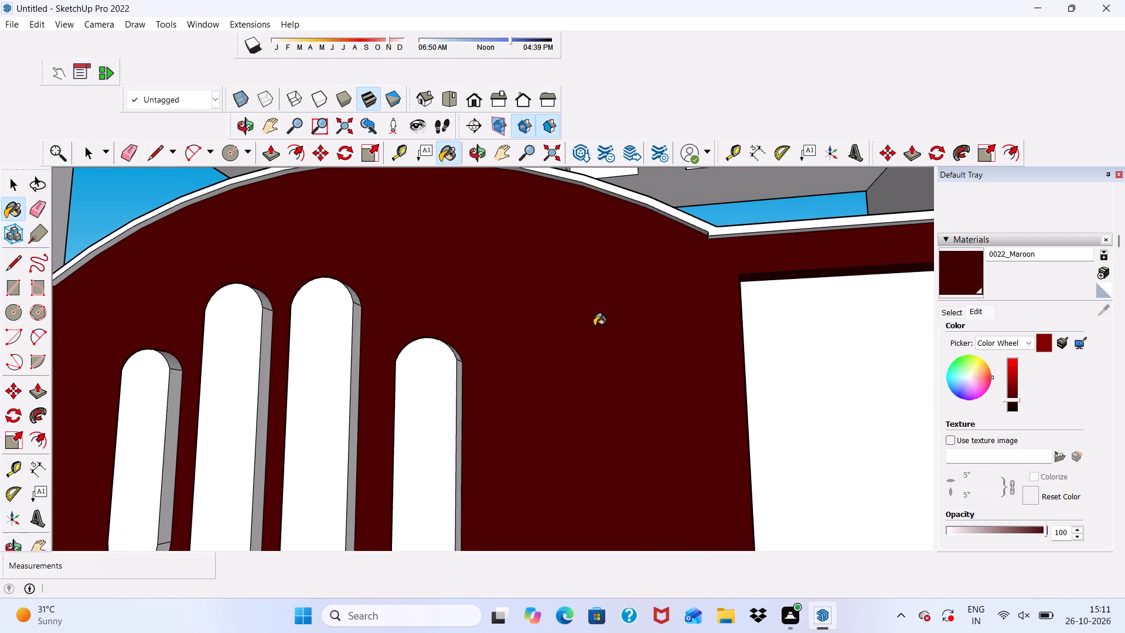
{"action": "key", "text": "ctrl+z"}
Darken the 0022_Maroon material moderately by lowering its brightness in the Color Wheel picker.
{"action": "scroll", "coordinate": [1011, 400], "scroll_direction": "up", "scroll_amount": 4}
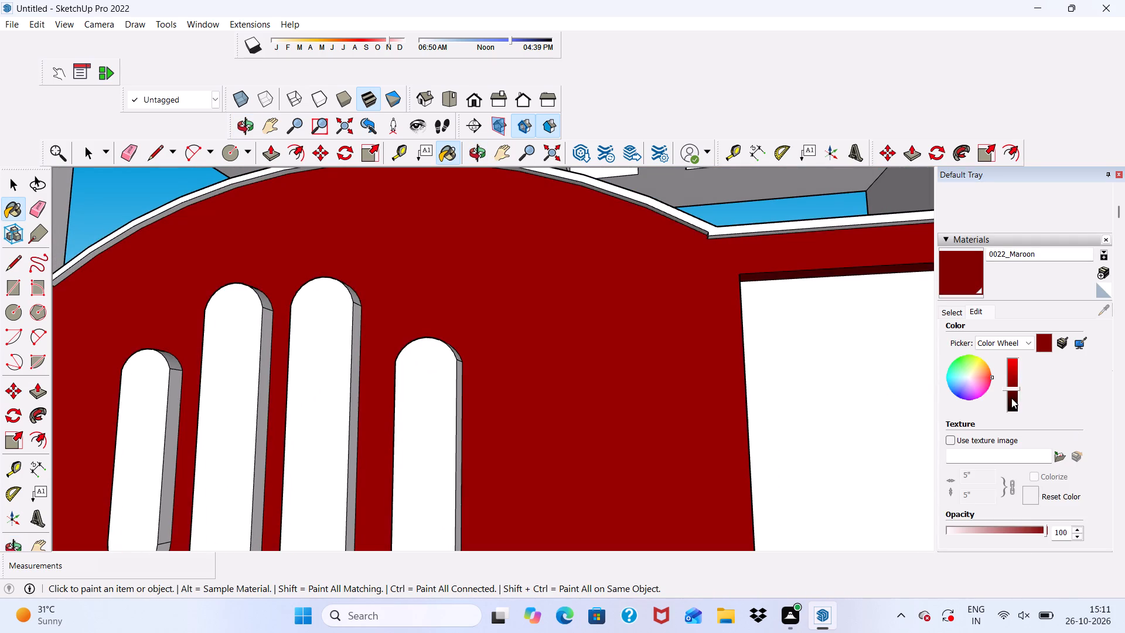
{"action": "scroll", "coordinate": [1008, 399], "scroll_direction": "down", "scroll_amount": 1}
{"action": "left_click", "coordinate": [1016, 414]}
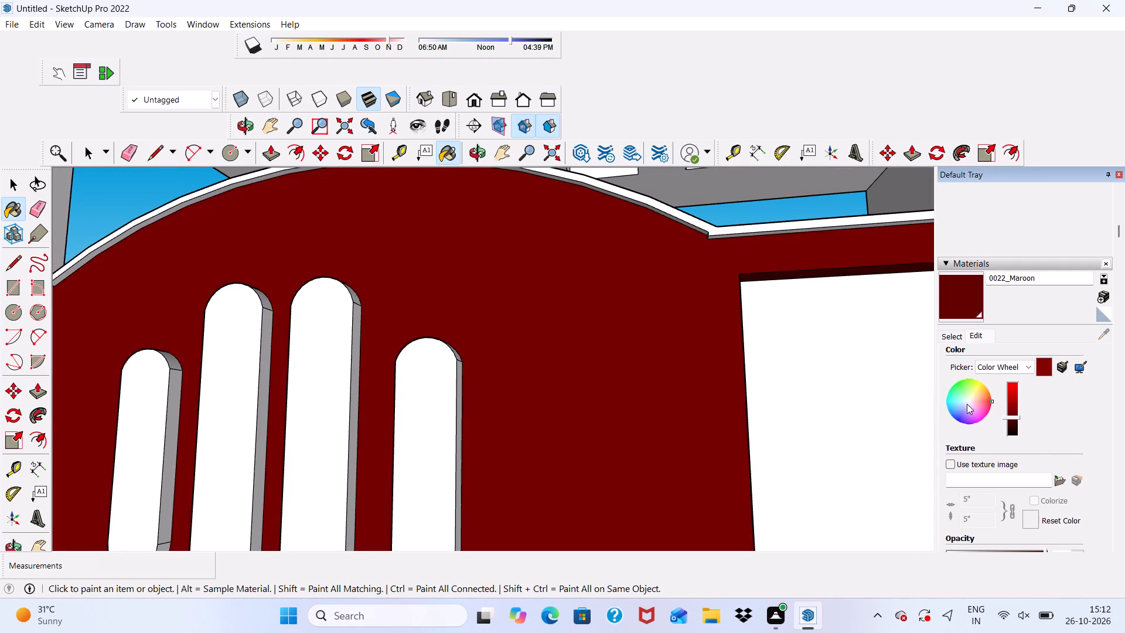
Paint the front face of the upper moulding strip directly below the parapet with the darkened 0022_Maroon.
{"action": "scroll", "coordinate": [626, 311], "scroll_direction": "down", "scroll_amount": 12}
{"action": "middle_click_drag", "start_coordinate": [719, 364], "coordinate": [857, 435]}
{"action": "scroll", "coordinate": [697, 377], "scroll_direction": "up", "scroll_amount": 4}
{"action": "scroll", "coordinate": [521, 381], "scroll_direction": "down", "scroll_amount": 2}
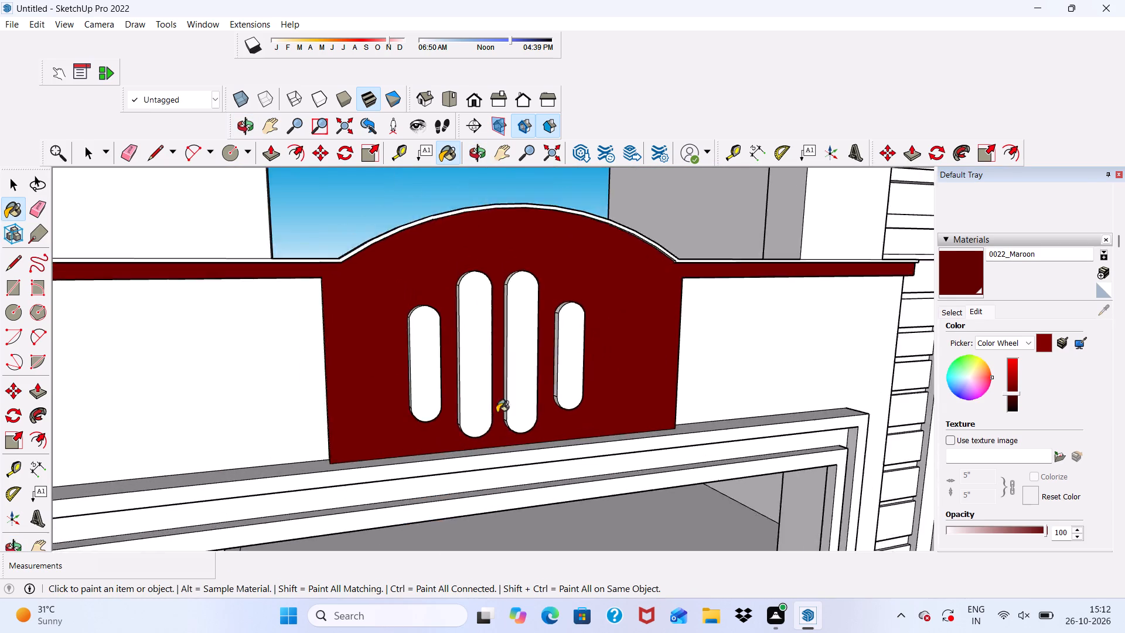
{"action": "scroll", "coordinate": [497, 413], "scroll_direction": "down", "scroll_amount": 2}
{"action": "scroll", "coordinate": [476, 456], "scroll_direction": "up", "scroll_amount": 10}
{"action": "scroll", "coordinate": [473, 457], "scroll_direction": "down", "scroll_amount": 1}
{"action": "middle_click_drag", "start_coordinate": [469, 457], "coordinate": [367, 396]}
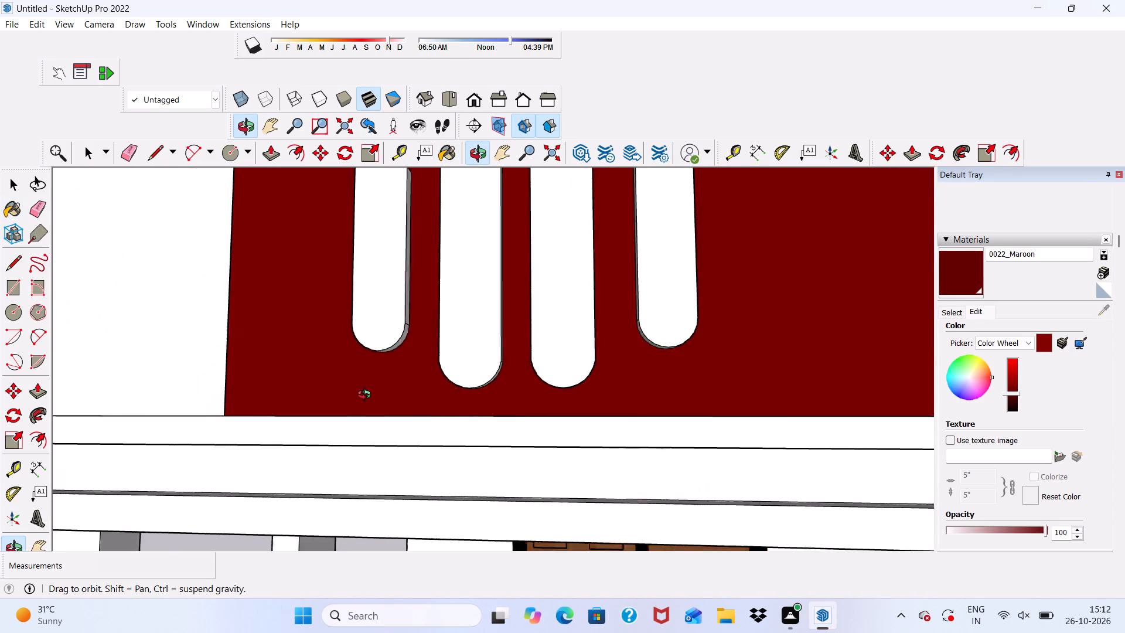
{"action": "middle_click_drag", "start_coordinate": [367, 396], "coordinate": [396, 394]}
{"action": "scroll", "coordinate": [437, 363], "scroll_direction": "down", "scroll_amount": 5}
{"action": "scroll", "coordinate": [510, 384], "scroll_direction": "down", "scroll_amount": 1}
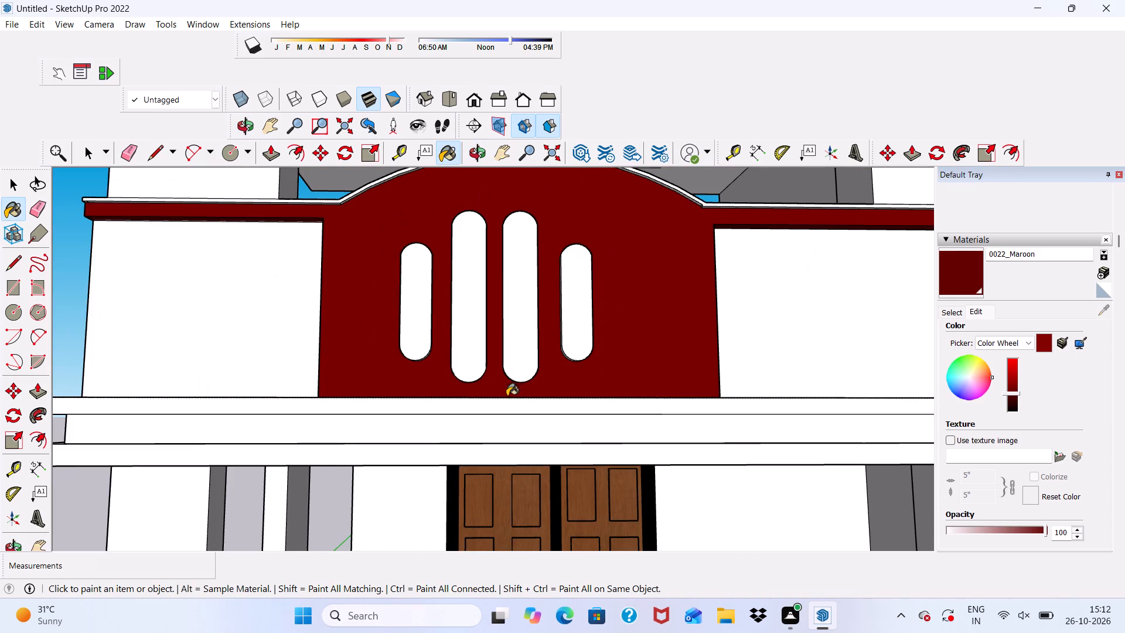
{"action": "scroll", "coordinate": [505, 429], "scroll_direction": "up", "scroll_amount": 3}
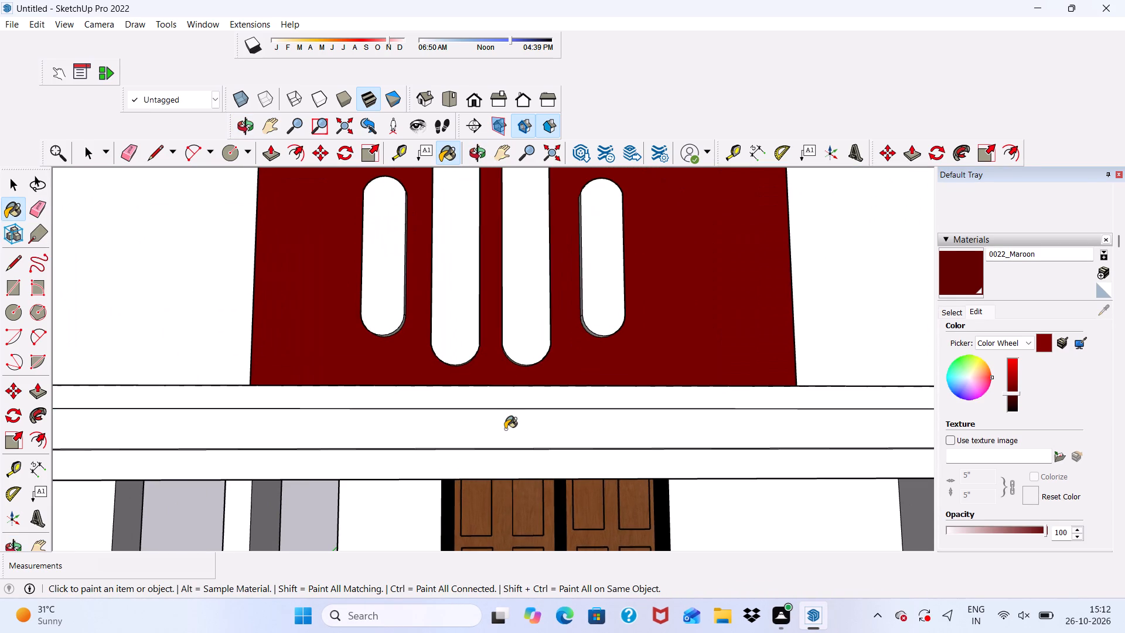
{"action": "scroll", "coordinate": [505, 429], "scroll_direction": "down", "scroll_amount": 2}
{"action": "scroll", "coordinate": [359, 404], "scroll_direction": "up", "scroll_amount": 3}
{"action": "left_click", "coordinate": [362, 399]}
{"action": "scroll", "coordinate": [364, 404], "scroll_direction": "down", "scroll_amount": 2}
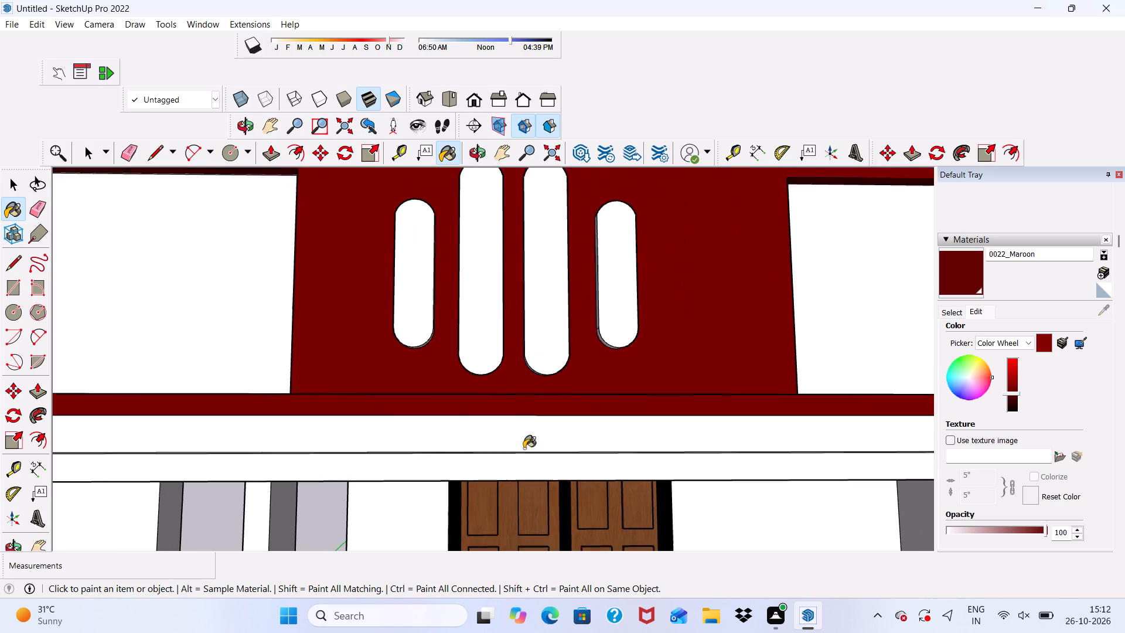
Paint the underside of the upper moulding strip below the parapet with 0022_Maroon.
{"action": "scroll", "coordinate": [524, 448], "scroll_direction": "down", "scroll_amount": 7}
{"action": "middle_click_drag", "start_coordinate": [632, 366], "coordinate": [675, 242]}
{"action": "scroll", "coordinate": [510, 445], "scroll_direction": "up", "scroll_amount": 4}
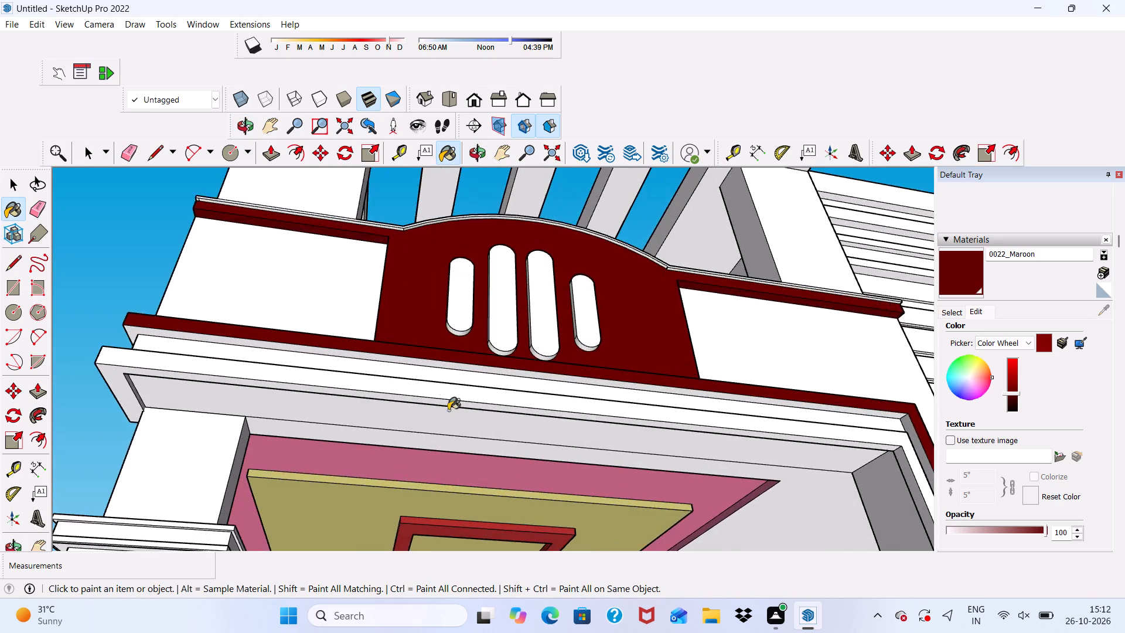
{"action": "scroll", "coordinate": [448, 410], "scroll_direction": "up", "scroll_amount": 3}
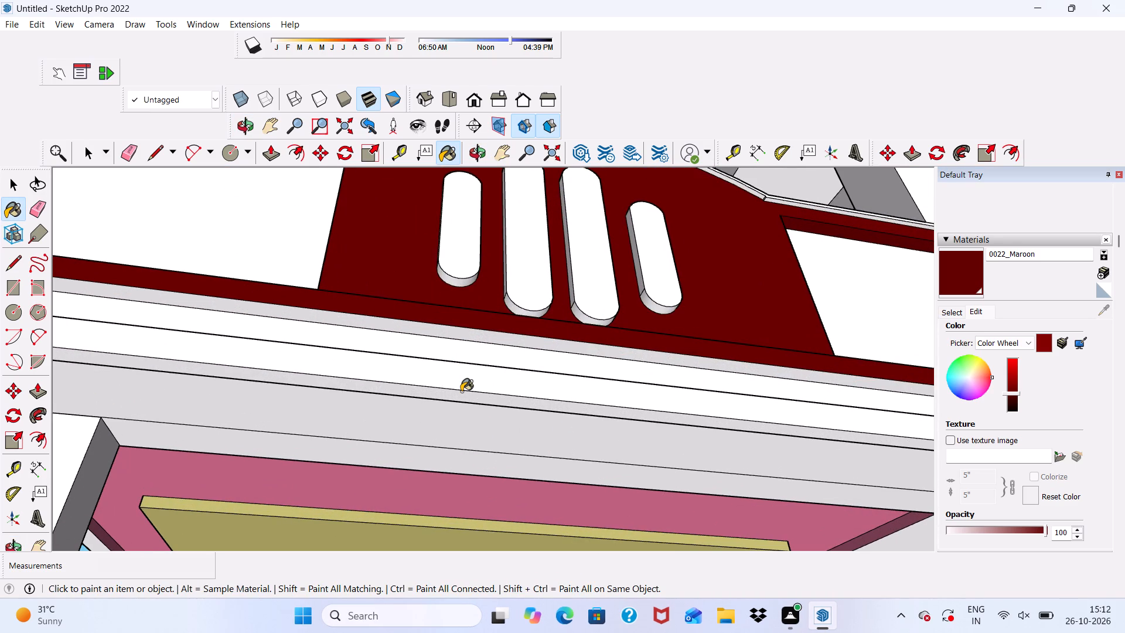
{"action": "scroll", "coordinate": [455, 350], "scroll_direction": "up", "scroll_amount": 5}
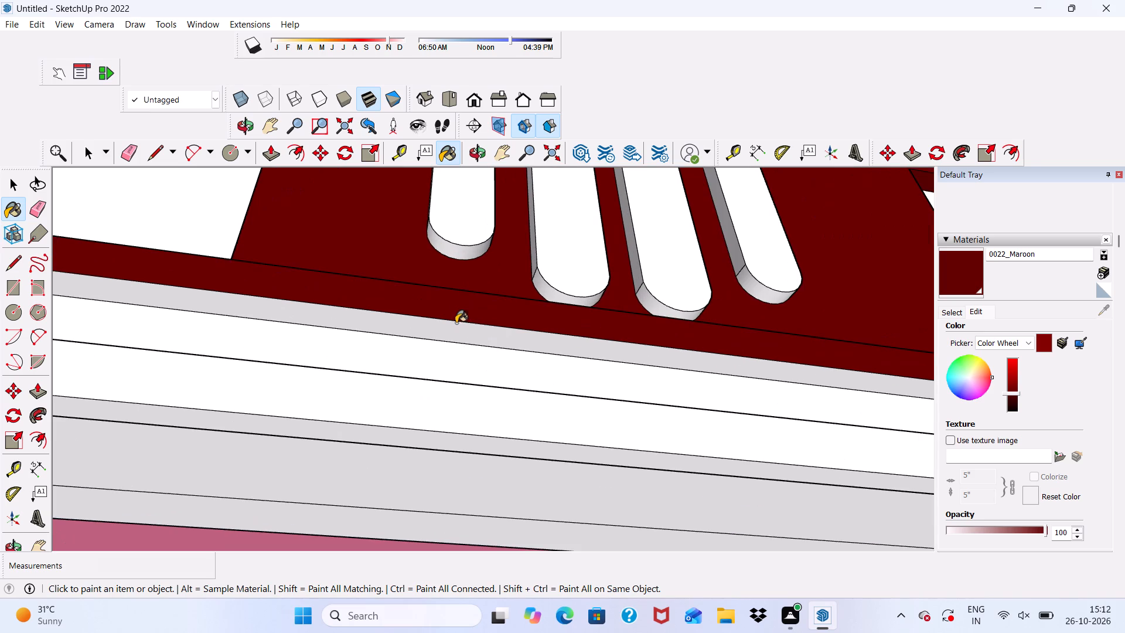
{"action": "left_click", "coordinate": [456, 324]}
{"action": "scroll", "coordinate": [453, 338], "scroll_direction": "down", "scroll_amount": 10}
{"action": "scroll", "coordinate": [371, 408], "scroll_direction": "down", "scroll_amount": 4}
Paint the left end face of the upper moulding strip below the parapet with 0022_Maroon.
{"action": "middle_click_drag", "start_coordinate": [356, 396], "coordinate": [554, 489]}
{"action": "scroll", "coordinate": [182, 332], "scroll_direction": "up", "scroll_amount": 4}
{"action": "left_click", "coordinate": [210, 323]}
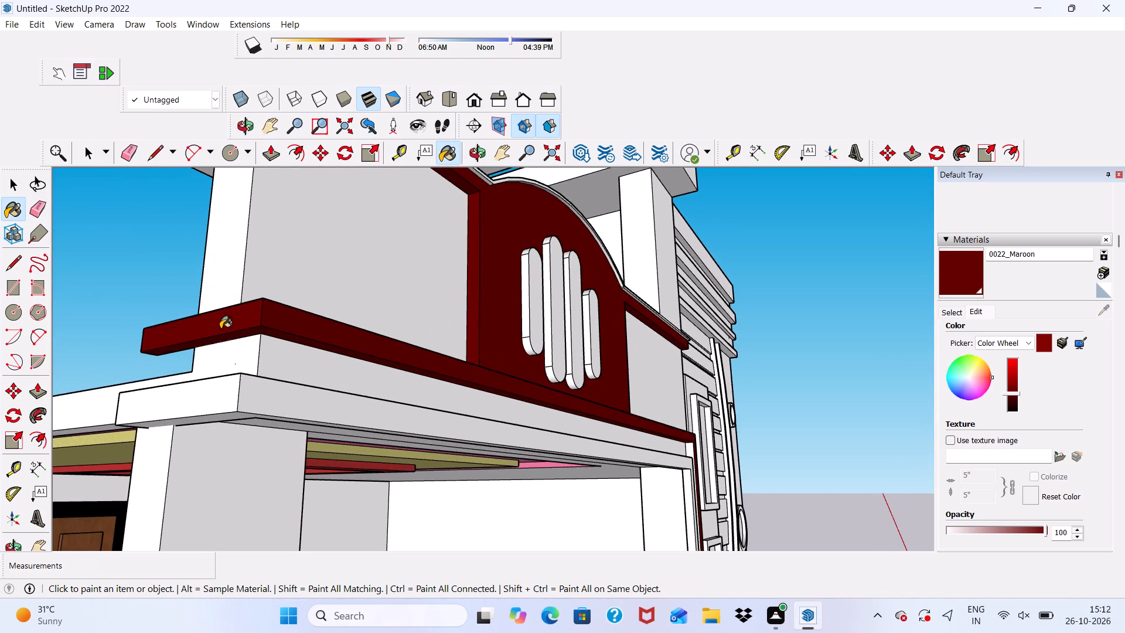
Paint the top face of the upper moulding strip below the parapet with 0022_Maroon.
{"action": "middle_click_drag", "start_coordinate": [224, 330], "coordinate": [352, 443]}
{"action": "scroll", "coordinate": [357, 456], "scroll_direction": "up", "scroll_amount": 5}
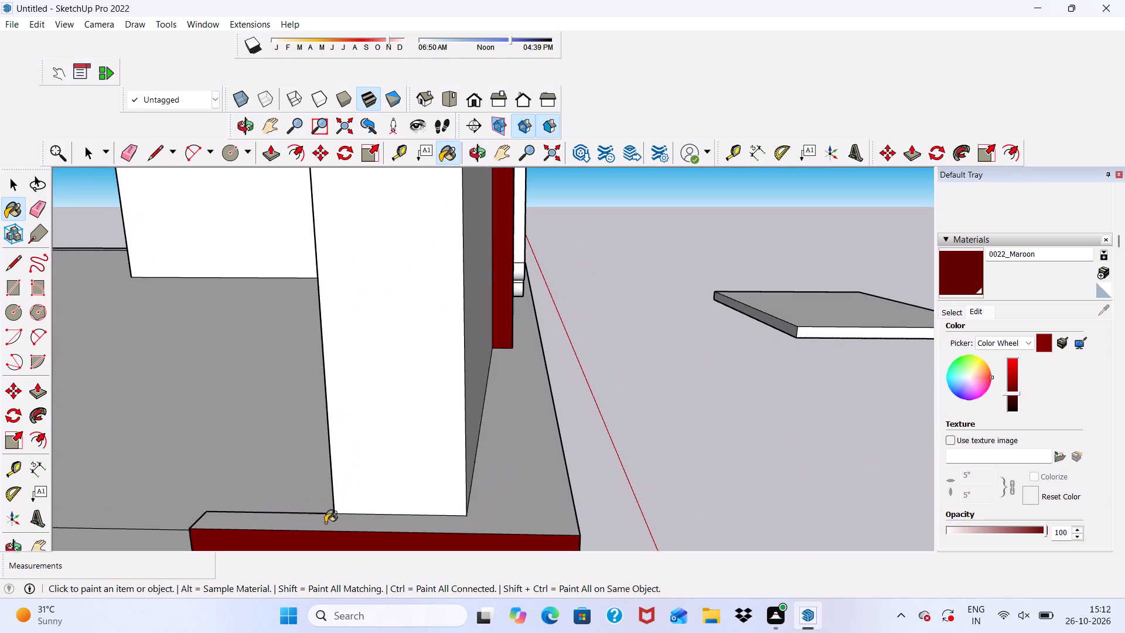
{"action": "left_click", "coordinate": [325, 523]}
Paint the small rear end face of the upper moulding strip, at its left side return, with 0022_Maroon.
{"action": "scroll", "coordinate": [478, 461], "scroll_direction": "down", "scroll_amount": 5}
{"action": "middle_click_drag", "start_coordinate": [369, 505], "coordinate": [512, 471]}
{"action": "scroll", "coordinate": [522, 484], "scroll_direction": "up", "scroll_amount": 2}
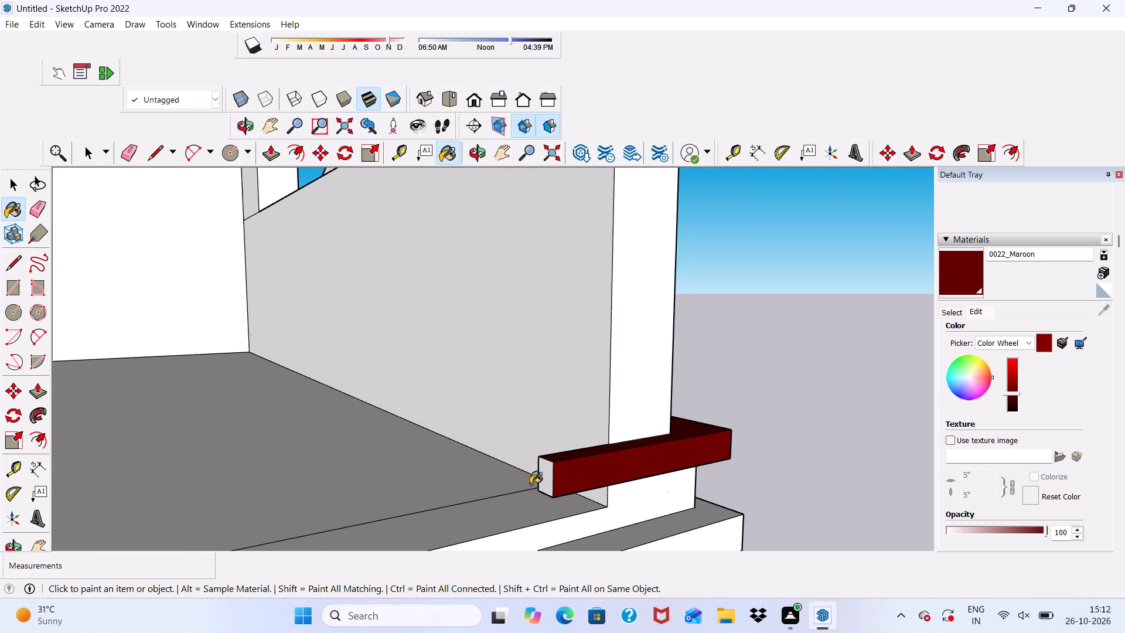
{"action": "left_click", "coordinate": [553, 479]}
{"action": "scroll", "coordinate": [466, 455], "scroll_direction": "down", "scroll_amount": 8}
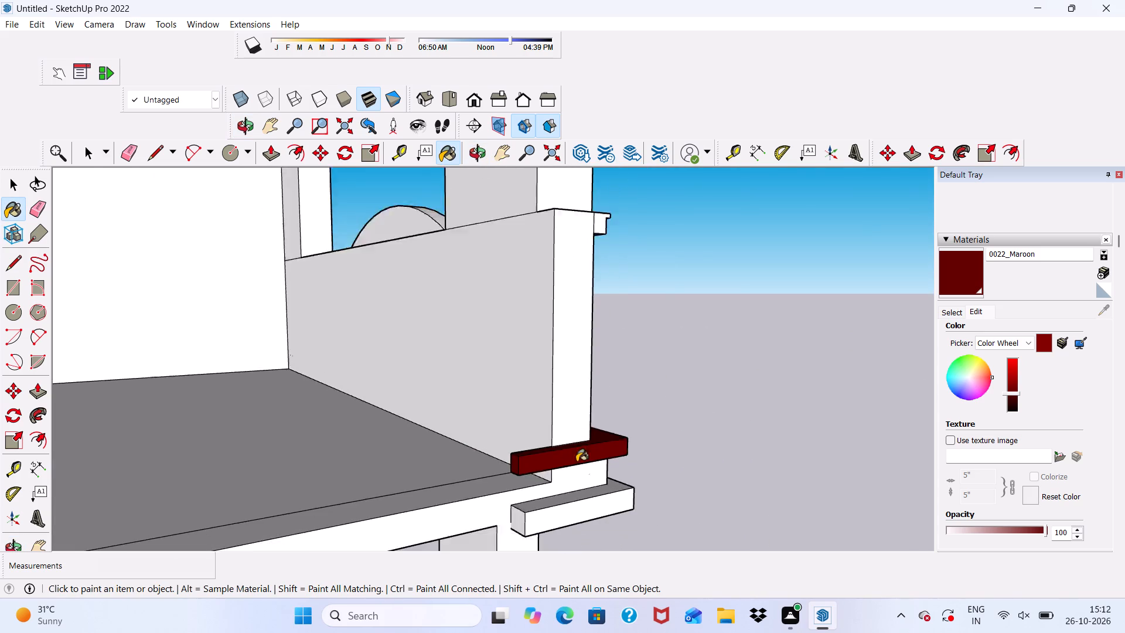
Paint the inner side face of the vertical moulding strip on the balcony opening's right side with 0022_Maroon.
{"action": "scroll", "coordinate": [577, 462], "scroll_direction": "down", "scroll_amount": 1}
{"action": "middle_click_drag", "start_coordinate": [605, 489], "coordinate": [0, 430]}
{"action": "scroll", "coordinate": [513, 421], "scroll_direction": "down", "scroll_amount": 5}
{"action": "middle_click_drag", "start_coordinate": [790, 453], "coordinate": [595, 480]}
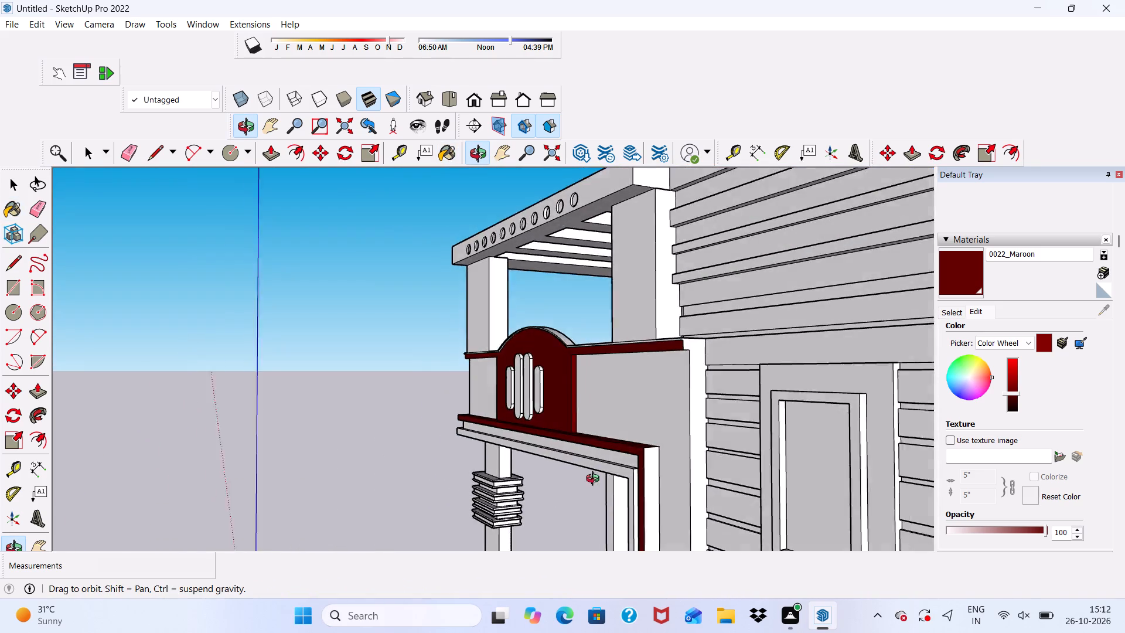
{"action": "middle_click_drag", "start_coordinate": [595, 480], "coordinate": [582, 474]}
{"action": "scroll", "coordinate": [636, 475], "scroll_direction": "up", "scroll_amount": 5}
{"action": "left_click", "coordinate": [628, 465]}
{"action": "scroll", "coordinate": [595, 472], "scroll_direction": "down", "scroll_amount": 1}
{"action": "middle_click_drag", "start_coordinate": [586, 475], "coordinate": [839, 468]}
{"action": "scroll", "coordinate": [819, 461], "scroll_direction": "up", "scroll_amount": 5}
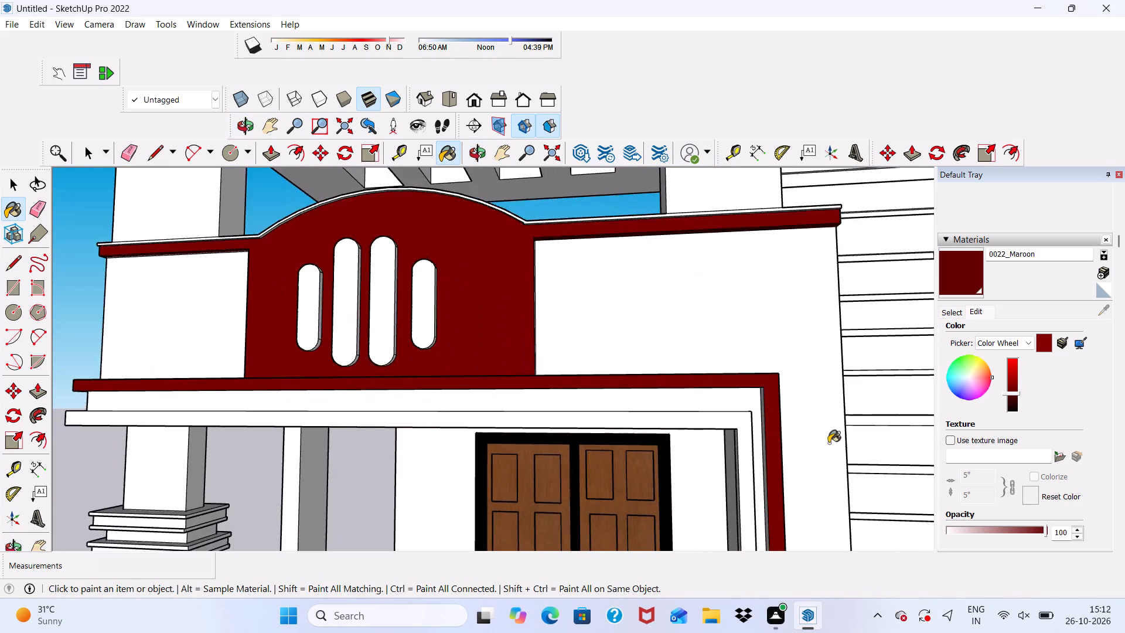
{"action": "scroll", "coordinate": [829, 443], "scroll_direction": "up", "scroll_amount": 14}
{"action": "left_click", "coordinate": [755, 369]}
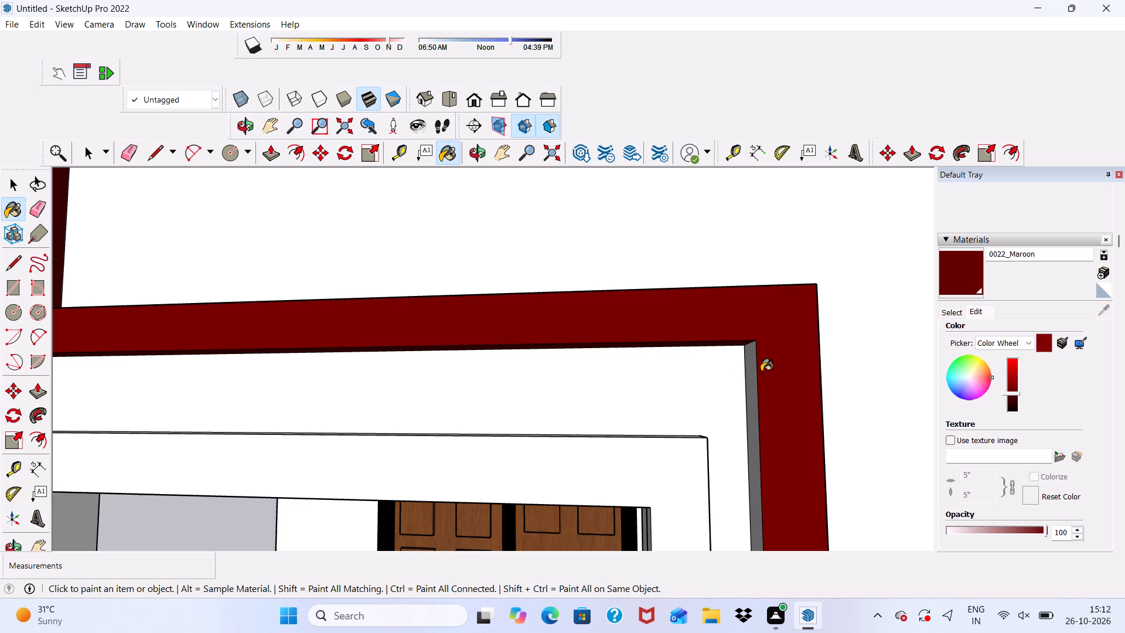
{"action": "scroll", "coordinate": [763, 372], "scroll_direction": "up", "scroll_amount": 4}
{"action": "left_click", "coordinate": [752, 386]}
{"action": "middle_click_drag", "start_coordinate": [756, 347], "coordinate": [782, 166]}
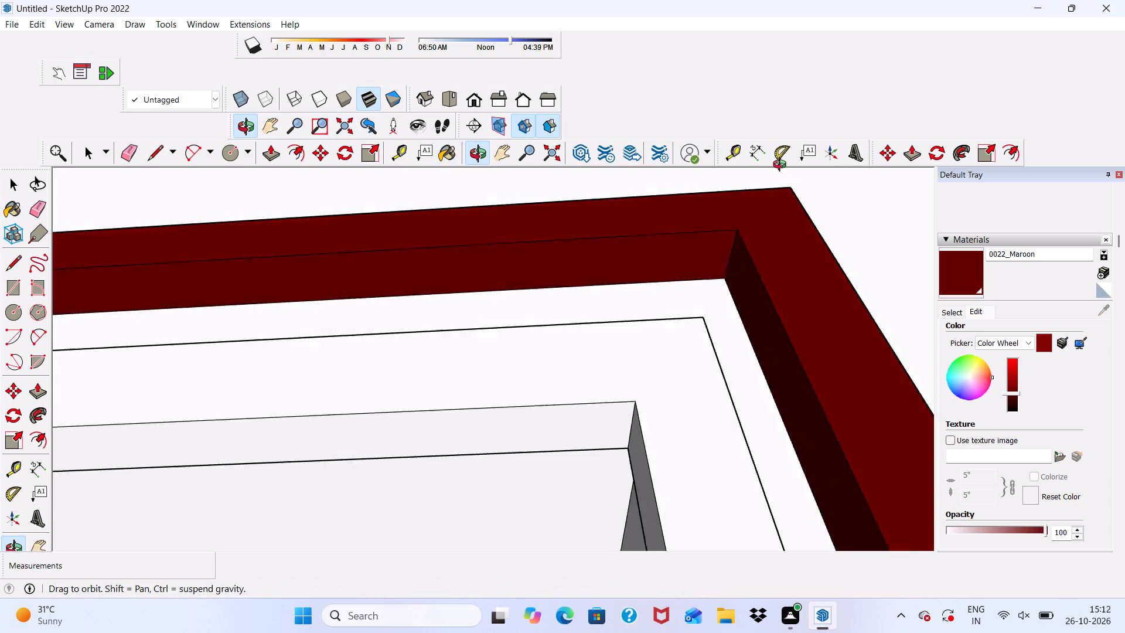
{"action": "middle_click_drag", "start_coordinate": [782, 166], "coordinate": [794, 228]}
Paint the top face of the lower moulding strip beneath the balcony opening with 0022_Maroon.
{"action": "scroll", "coordinate": [694, 240], "scroll_direction": "down", "scroll_amount": 20}
{"action": "scroll", "coordinate": [694, 240], "scroll_direction": "down", "scroll_amount": 5}
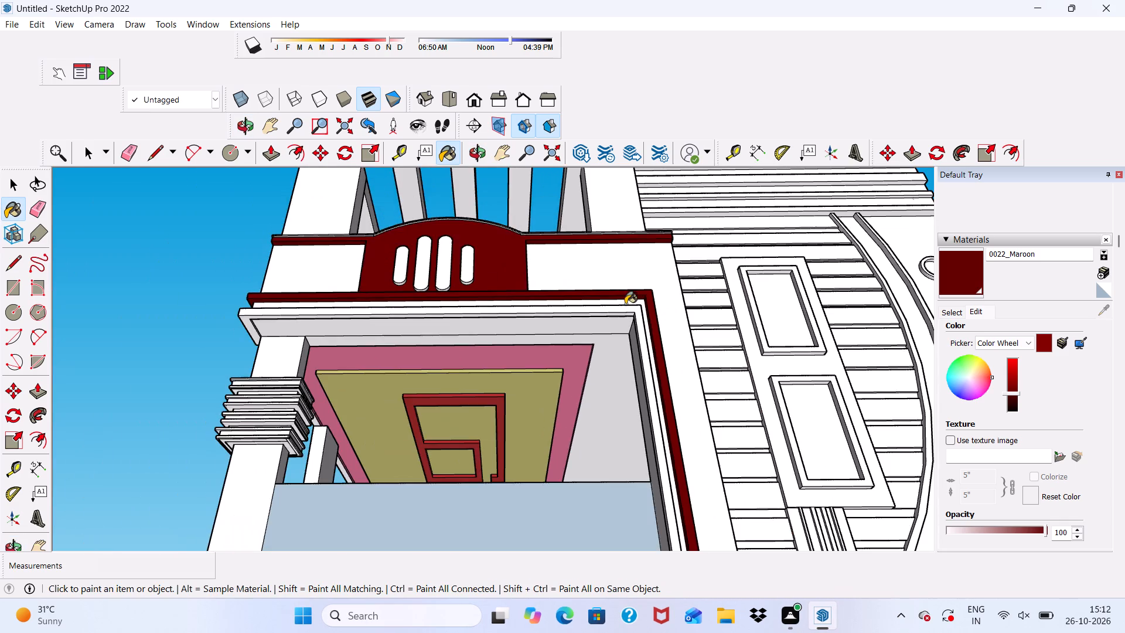
{"action": "middle_click_drag", "start_coordinate": [631, 313], "coordinate": [651, 373]}
{"action": "scroll", "coordinate": [643, 292], "scroll_direction": "down", "scroll_amount": 6}
{"action": "middle_click_drag", "start_coordinate": [652, 458], "coordinate": [558, 527]}
{"action": "scroll", "coordinate": [554, 527], "scroll_direction": "up", "scroll_amount": 3}
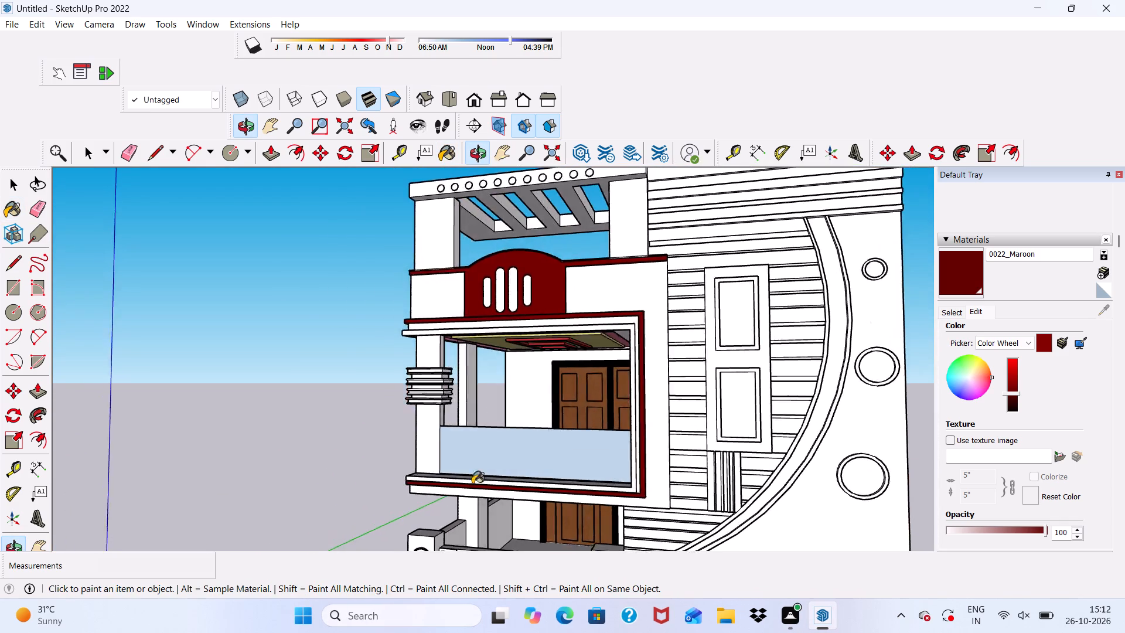
{"action": "scroll", "coordinate": [472, 484], "scroll_direction": "up", "scroll_amount": 12}
{"action": "middle_click_drag", "start_coordinate": [360, 420], "coordinate": [526, 441]}
{"action": "scroll", "coordinate": [526, 441], "scroll_direction": "up", "scroll_amount": 6}
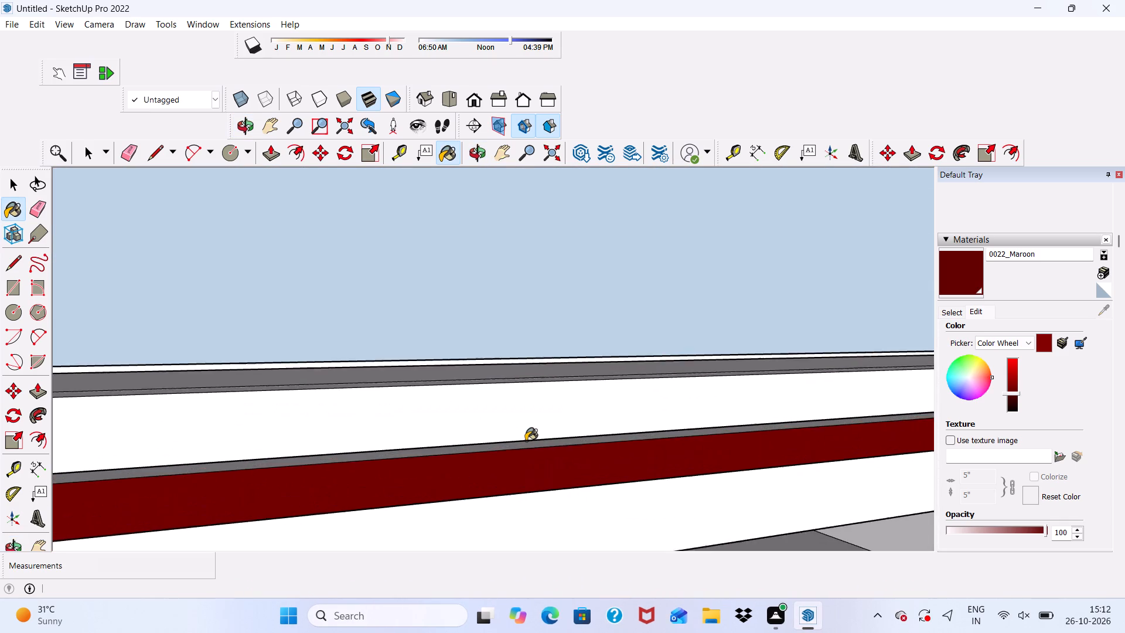
{"action": "scroll", "coordinate": [526, 441], "scroll_direction": "up", "scroll_amount": 5}
{"action": "left_click", "coordinate": [526, 448]}
Paint the left end face of the lower moulding strip beneath the balcony opening with 0022_Maroon.
{"action": "scroll", "coordinate": [526, 443], "scroll_direction": "down", "scroll_amount": 10}
{"action": "middle_click_drag", "start_coordinate": [591, 400], "coordinate": [785, 376]}
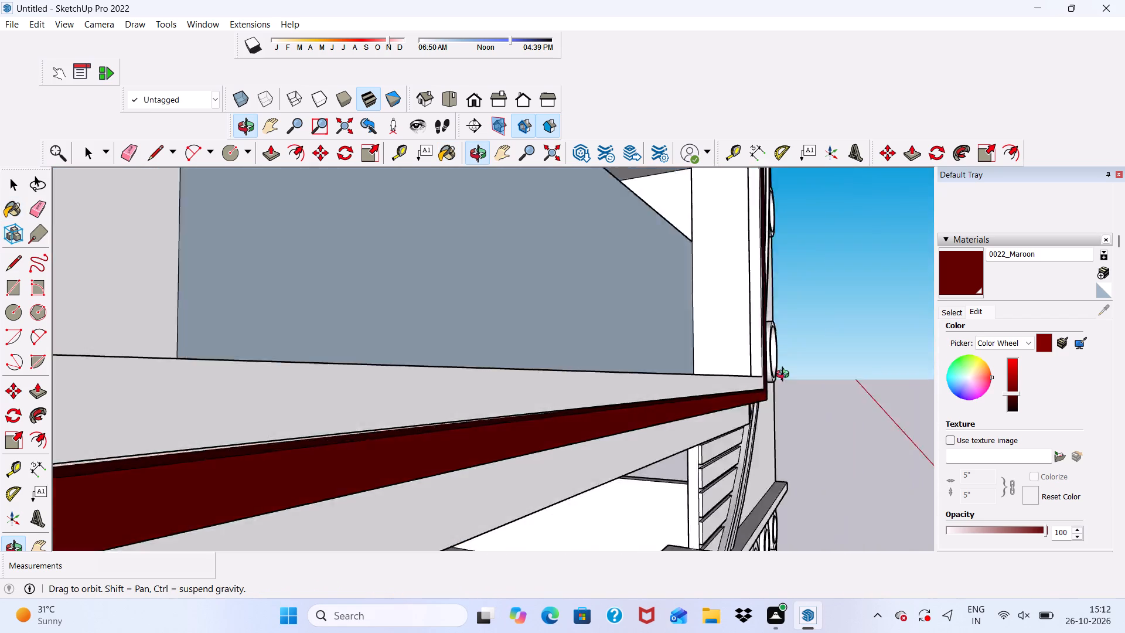
{"action": "middle_click_drag", "start_coordinate": [785, 376], "coordinate": [792, 375]}
{"action": "scroll", "coordinate": [762, 362], "scroll_direction": "down", "scroll_amount": 5}
{"action": "scroll", "coordinate": [733, 379], "scroll_direction": "up", "scroll_amount": 13}
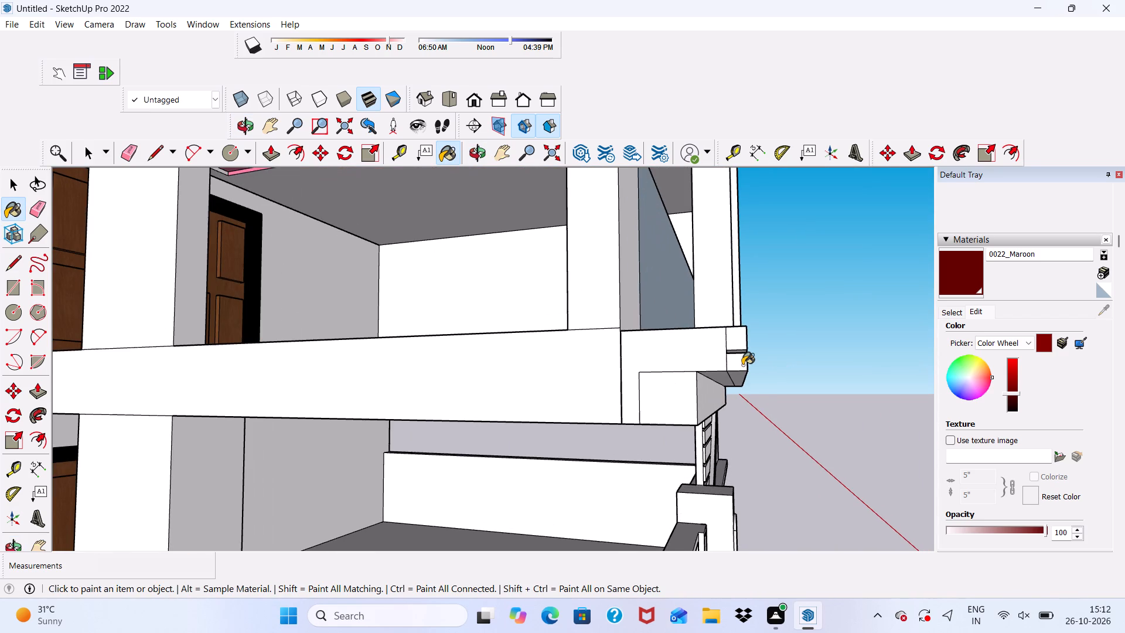
{"action": "left_click", "coordinate": [742, 365]}
Paint the underside of the lower moulding strip beneath the balcony opening with 0022_Maroon.
{"action": "middle_click_drag", "start_coordinate": [744, 373], "coordinate": [567, 233]}
{"action": "scroll", "coordinate": [642, 222], "scroll_direction": "up", "scroll_amount": 4}
{"action": "left_click", "coordinate": [652, 219]}
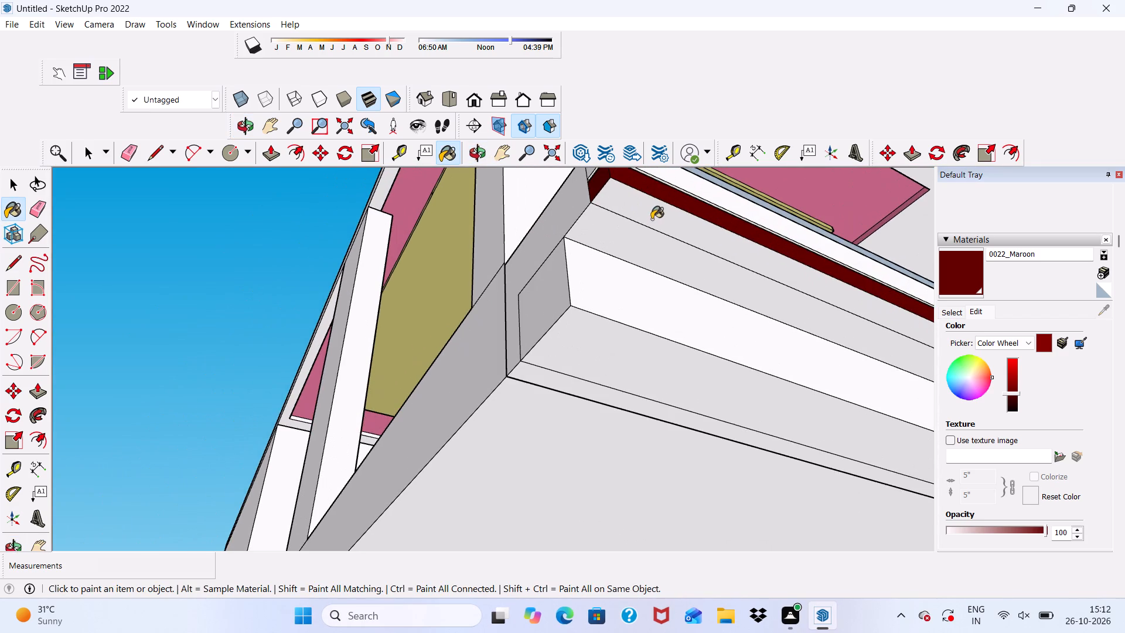
{"action": "scroll", "coordinate": [561, 263], "scroll_direction": "down", "scroll_amount": 13}
{"action": "scroll", "coordinate": [677, 375], "scroll_direction": "down", "scroll_amount": 1}
{"action": "middle_click_drag", "start_coordinate": [668, 383], "coordinate": [645, 398]}
{"action": "scroll", "coordinate": [657, 375], "scroll_direction": "up", "scroll_amount": 2}
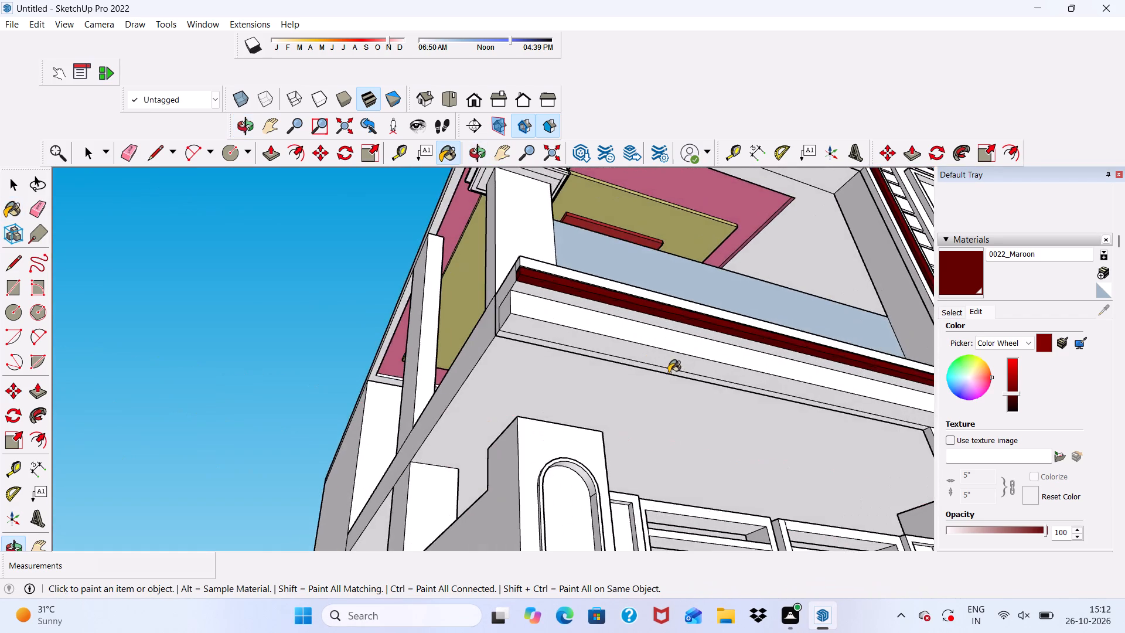
{"action": "scroll", "coordinate": [669, 373], "scroll_direction": "up", "scroll_amount": 9}
{"action": "left_click", "coordinate": [577, 301]}
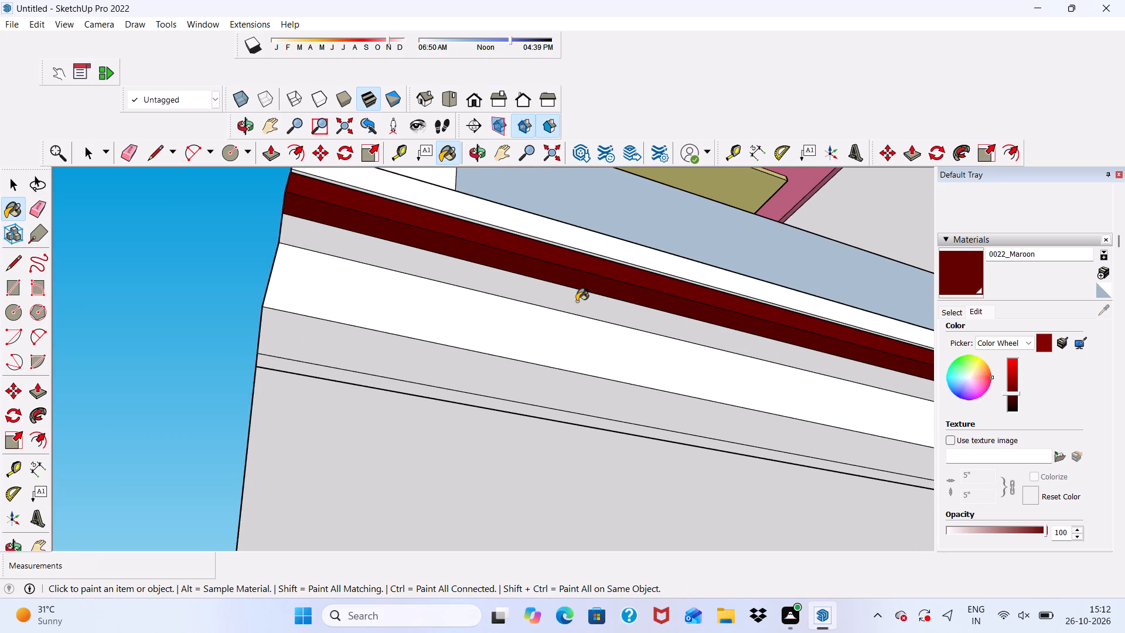
Inspect the maroon moulding and the remaining unpainted frame bands around the balcony opening.
{"action": "scroll", "coordinate": [546, 302], "scroll_direction": "down", "scroll_amount": 10}
{"action": "middle_click_drag", "start_coordinate": [452, 340], "coordinate": [449, 434]}
{"action": "scroll", "coordinate": [471, 393], "scroll_direction": "down", "scroll_amount": 4}
{"action": "middle_click_drag", "start_coordinate": [504, 389], "coordinate": [504, 390]}
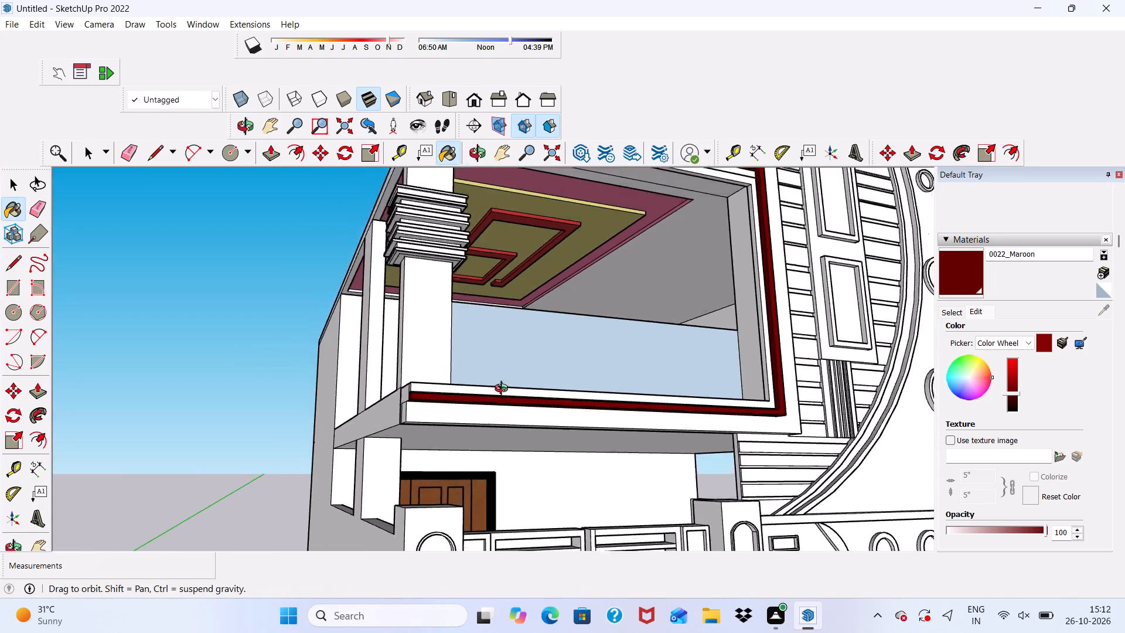
{"action": "middle_click_drag", "start_coordinate": [504, 390], "coordinate": [428, 495]}
{"action": "scroll", "coordinate": [428, 495], "scroll_direction": "up", "scroll_amount": 4}
{"action": "scroll", "coordinate": [405, 454], "scroll_direction": "up", "scroll_amount": 5}
{"action": "middle_click_drag", "start_coordinate": [394, 459], "coordinate": [487, 404]}
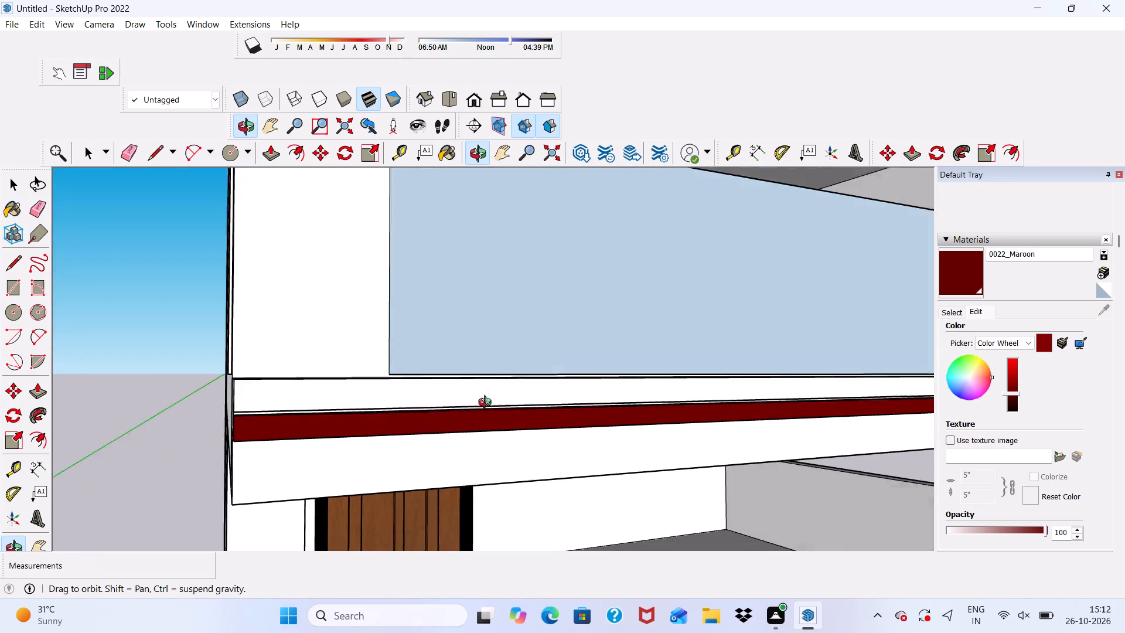
{"action": "middle_click_drag", "start_coordinate": [487, 404], "coordinate": [488, 411]}
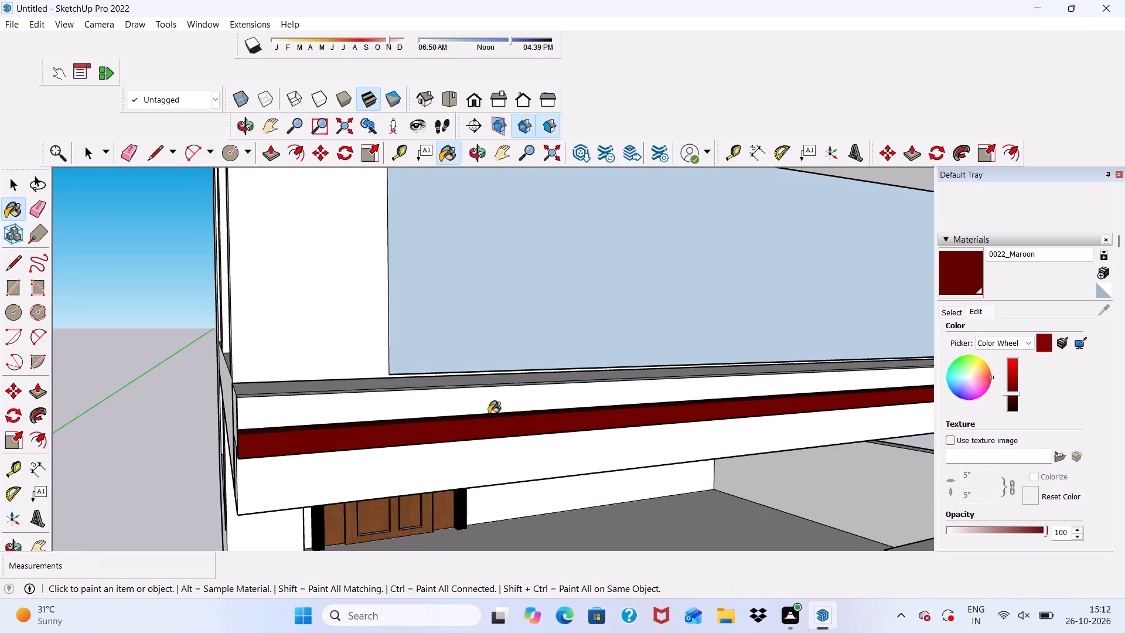
{"action": "key", "text": "space"}
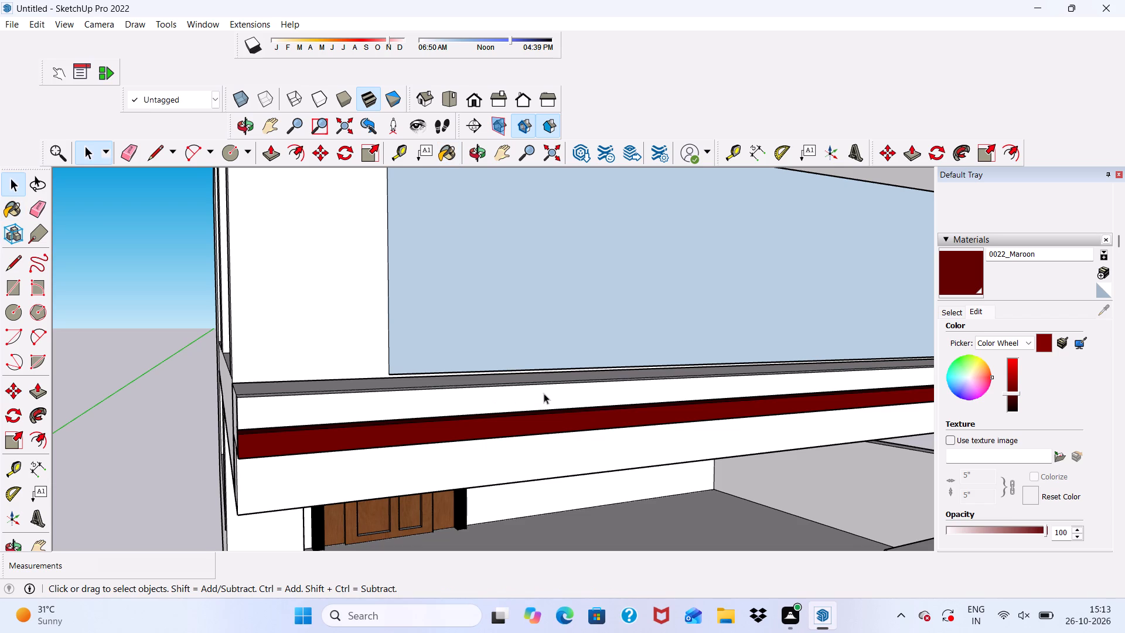
{"action": "scroll", "coordinate": [509, 386], "scroll_direction": "down", "scroll_amount": 5}
{"action": "scroll", "coordinate": [355, 393], "scroll_direction": "down", "scroll_amount": 4}
{"action": "scroll", "coordinate": [769, 314], "scroll_direction": "up", "scroll_amount": 2}
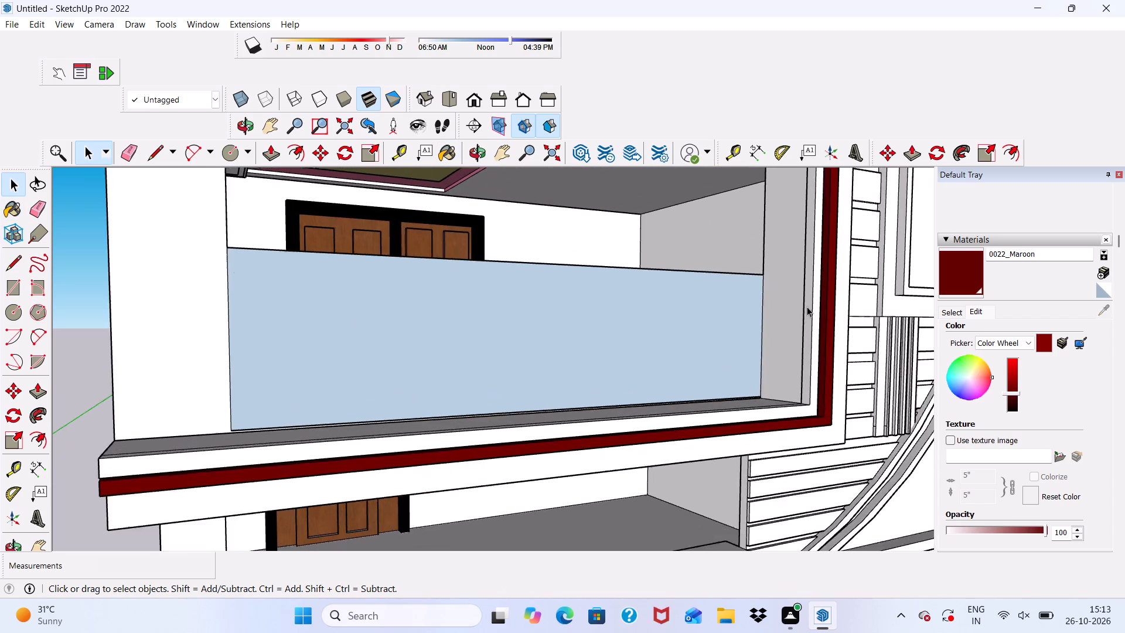
{"action": "scroll", "coordinate": [807, 307], "scroll_direction": "up", "scroll_amount": 5}
{"action": "scroll", "coordinate": [819, 309], "scroll_direction": "down", "scroll_amount": 2}
{"action": "middle_click_drag", "start_coordinate": [821, 317], "coordinate": [816, 369]}
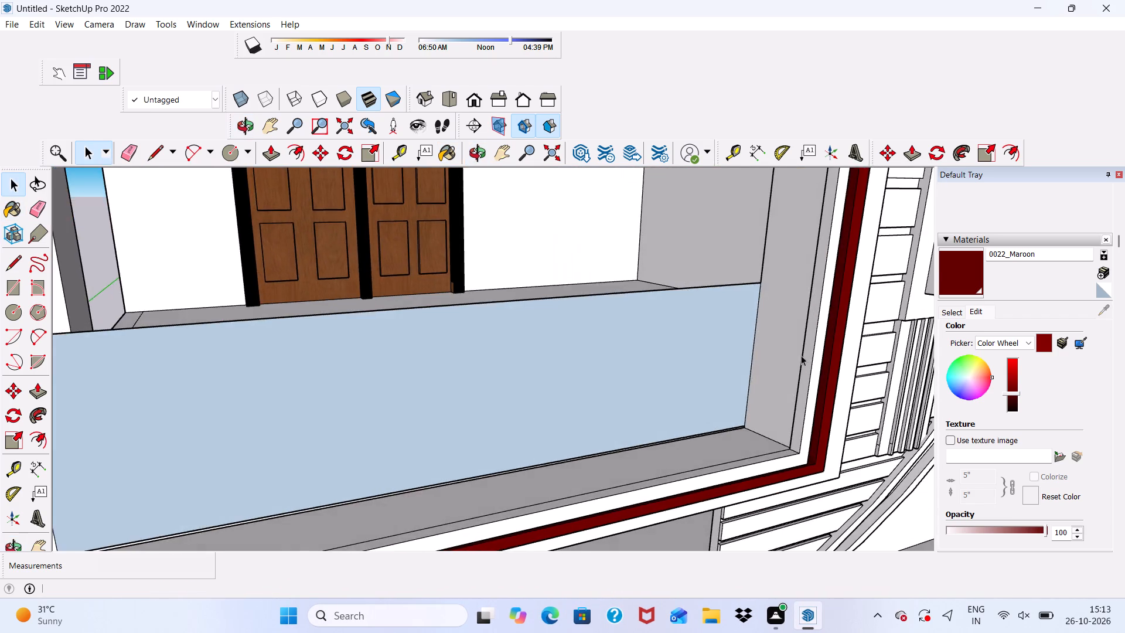
{"action": "scroll", "coordinate": [738, 363], "scroll_direction": "down", "scroll_amount": 6}
{"action": "middle_click_drag", "start_coordinate": [722, 426], "coordinate": [605, 488]}
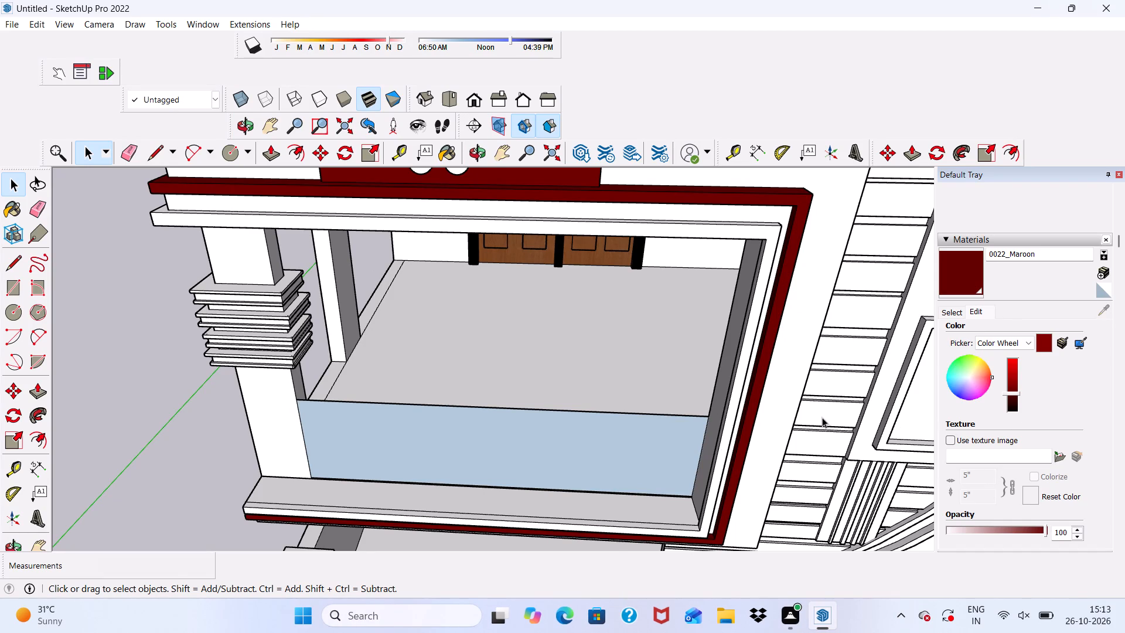
{"action": "scroll", "coordinate": [605, 468], "scroll_direction": "down", "scroll_amount": 1}
{"action": "middle_click_drag", "start_coordinate": [601, 472], "coordinate": [590, 433]}
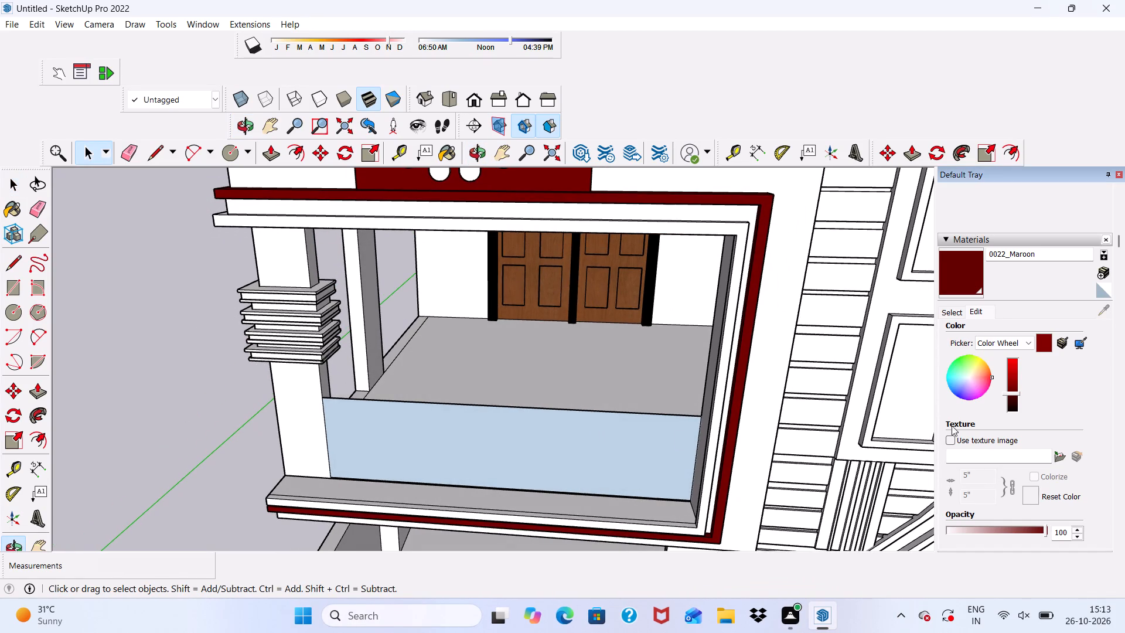
Paint the white band just inside the maroon moulding around the balcony opening with 0013_LightCoral from Colors-Named.
{"action": "left_click", "coordinate": [954, 311]}
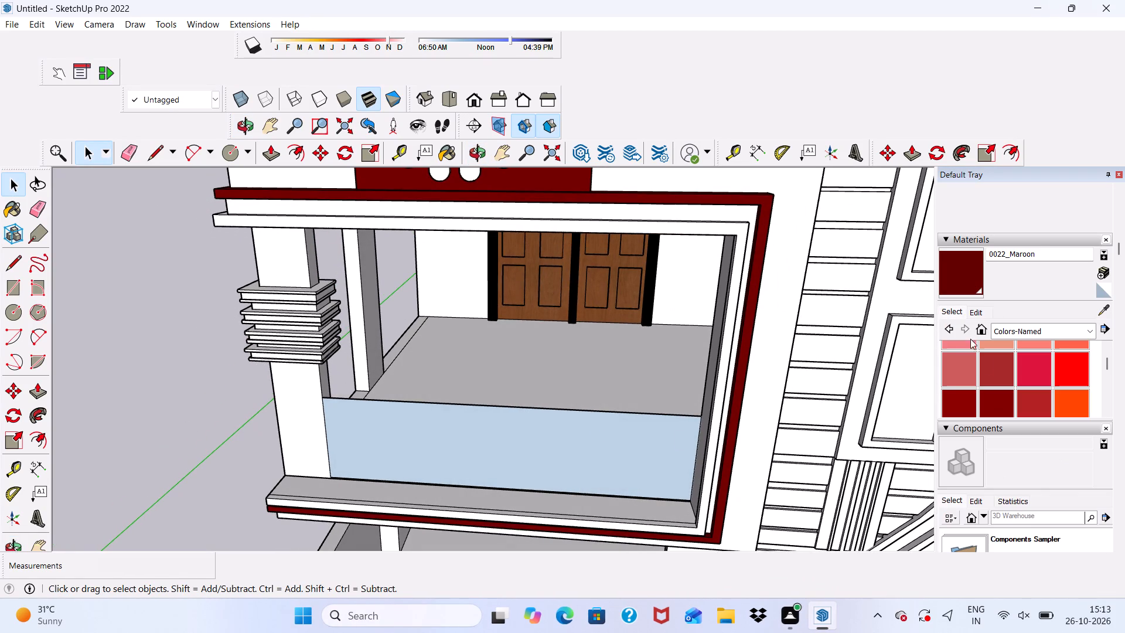
{"action": "scroll", "coordinate": [966, 350], "scroll_direction": "up", "scroll_amount": 2}
{"action": "scroll", "coordinate": [966, 350], "scroll_direction": "down", "scroll_amount": 1}
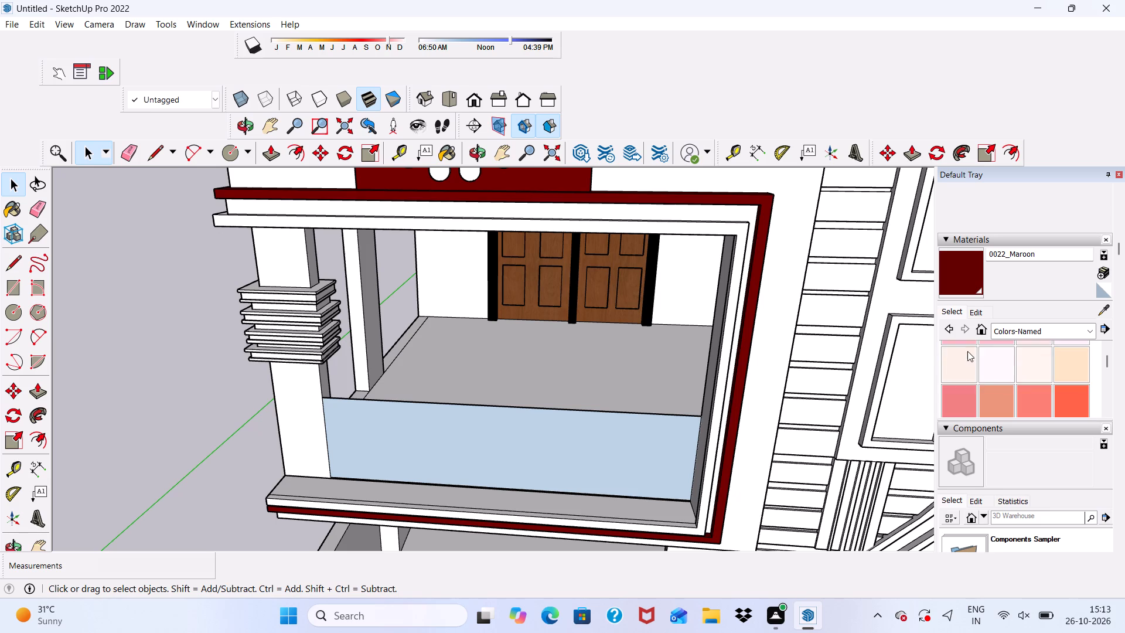
{"action": "scroll", "coordinate": [967, 351], "scroll_direction": "down", "scroll_amount": 1}
{"action": "left_click", "coordinate": [959, 346]}
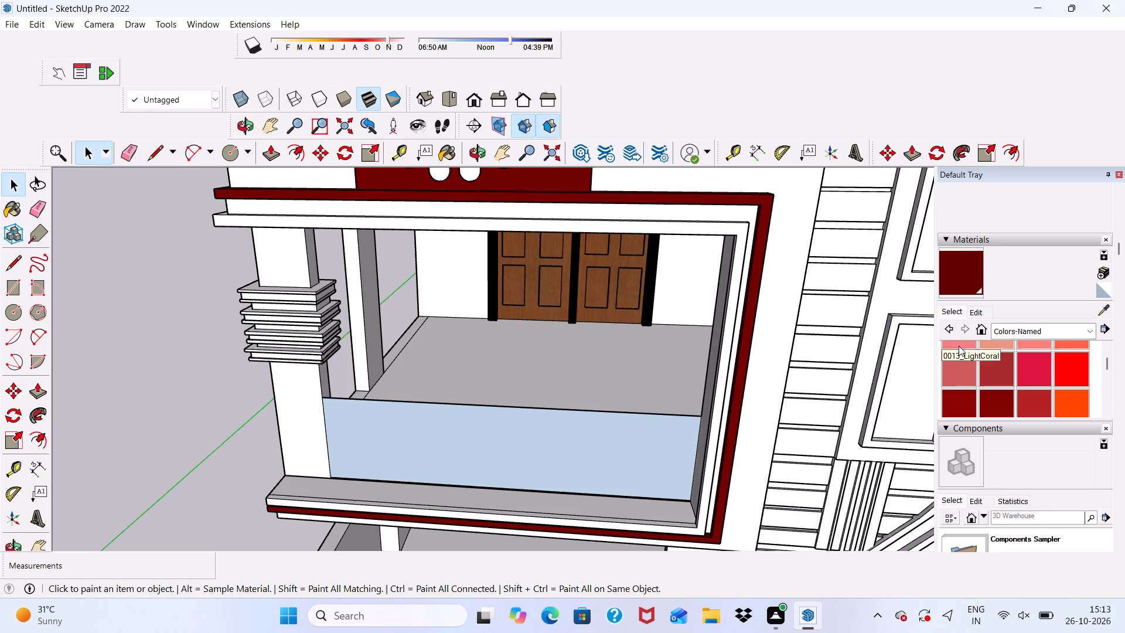
{"action": "scroll", "coordinate": [901, 383], "scroll_direction": "down", "scroll_amount": 2}
{"action": "scroll", "coordinate": [586, 110], "scroll_direction": "up", "scroll_amount": 4}
{"action": "scroll", "coordinate": [572, 89], "scroll_direction": "down", "scroll_amount": 2}
{"action": "scroll", "coordinate": [605, 234], "scroll_direction": "up", "scroll_amount": 13}
{"action": "scroll", "coordinate": [702, 275], "scroll_direction": "down", "scroll_amount": 10}
{"action": "scroll", "coordinate": [736, 278], "scroll_direction": "up", "scroll_amount": 9}
{"action": "left_click", "coordinate": [736, 290]}
Darken the 0013_LightCoral material slightly by lowering its brightness in the Color Wheel picker.
{"action": "scroll", "coordinate": [744, 299], "scroll_direction": "down", "scroll_amount": 4}
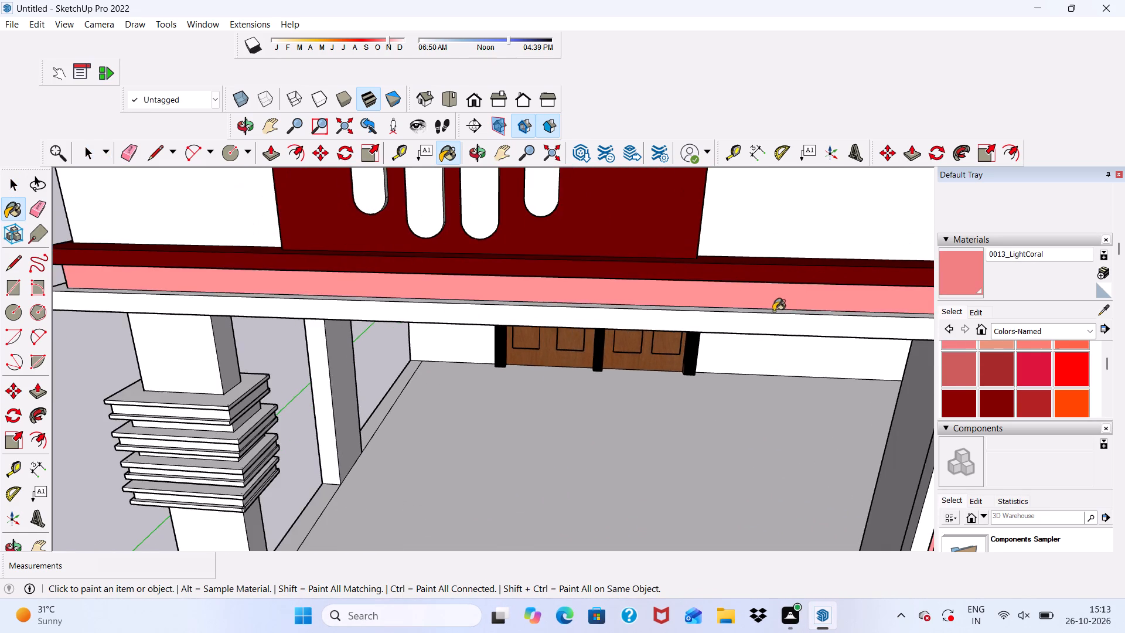
{"action": "middle_click_drag", "start_coordinate": [773, 311], "coordinate": [816, 227]}
{"action": "scroll", "coordinate": [645, 245], "scroll_direction": "down", "scroll_amount": 9}
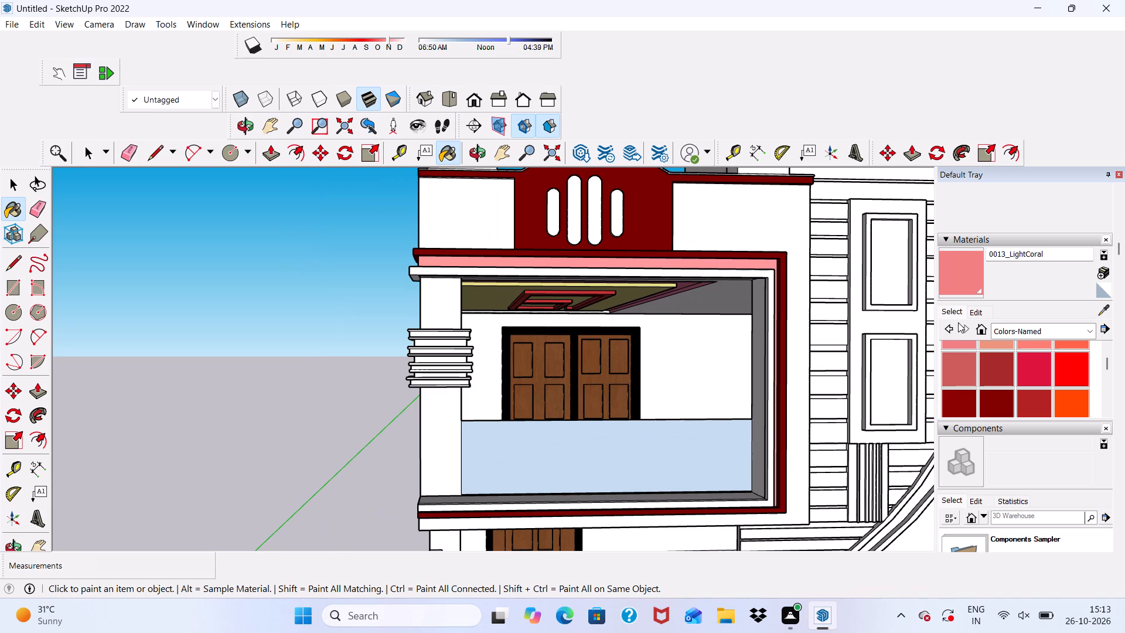
{"action": "left_click", "coordinate": [973, 311]}
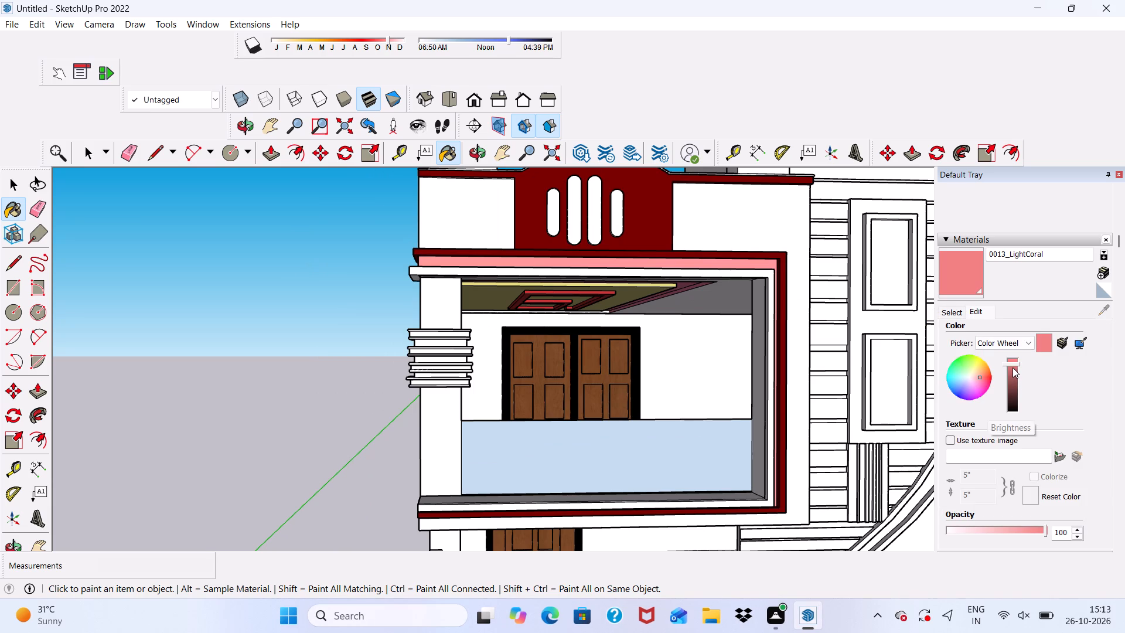
{"action": "left_click", "coordinate": [1012, 366]}
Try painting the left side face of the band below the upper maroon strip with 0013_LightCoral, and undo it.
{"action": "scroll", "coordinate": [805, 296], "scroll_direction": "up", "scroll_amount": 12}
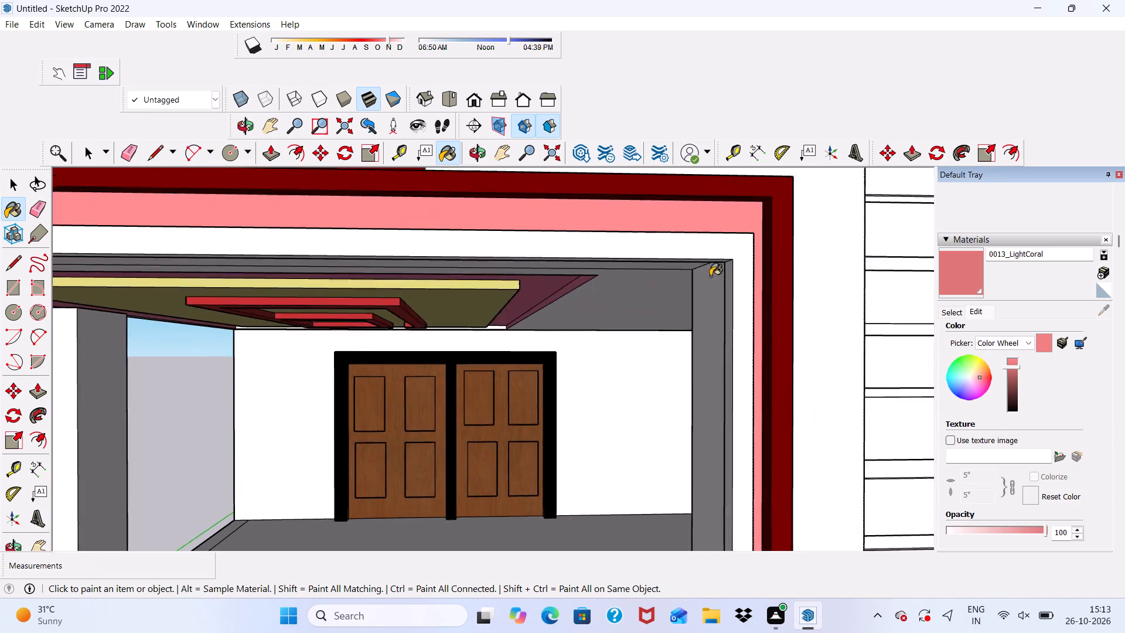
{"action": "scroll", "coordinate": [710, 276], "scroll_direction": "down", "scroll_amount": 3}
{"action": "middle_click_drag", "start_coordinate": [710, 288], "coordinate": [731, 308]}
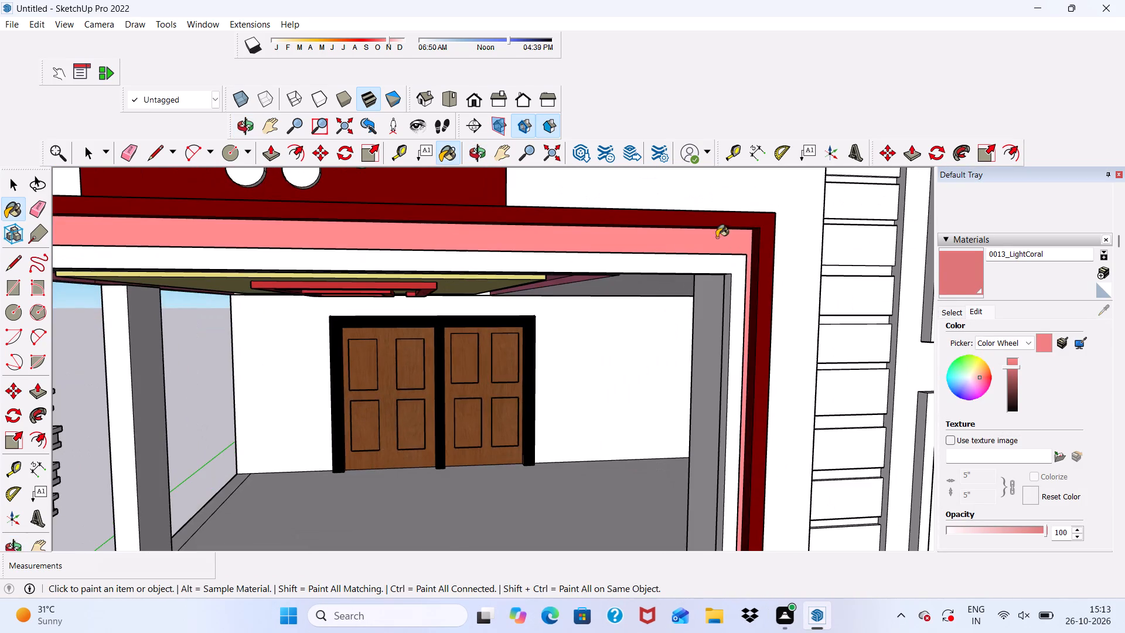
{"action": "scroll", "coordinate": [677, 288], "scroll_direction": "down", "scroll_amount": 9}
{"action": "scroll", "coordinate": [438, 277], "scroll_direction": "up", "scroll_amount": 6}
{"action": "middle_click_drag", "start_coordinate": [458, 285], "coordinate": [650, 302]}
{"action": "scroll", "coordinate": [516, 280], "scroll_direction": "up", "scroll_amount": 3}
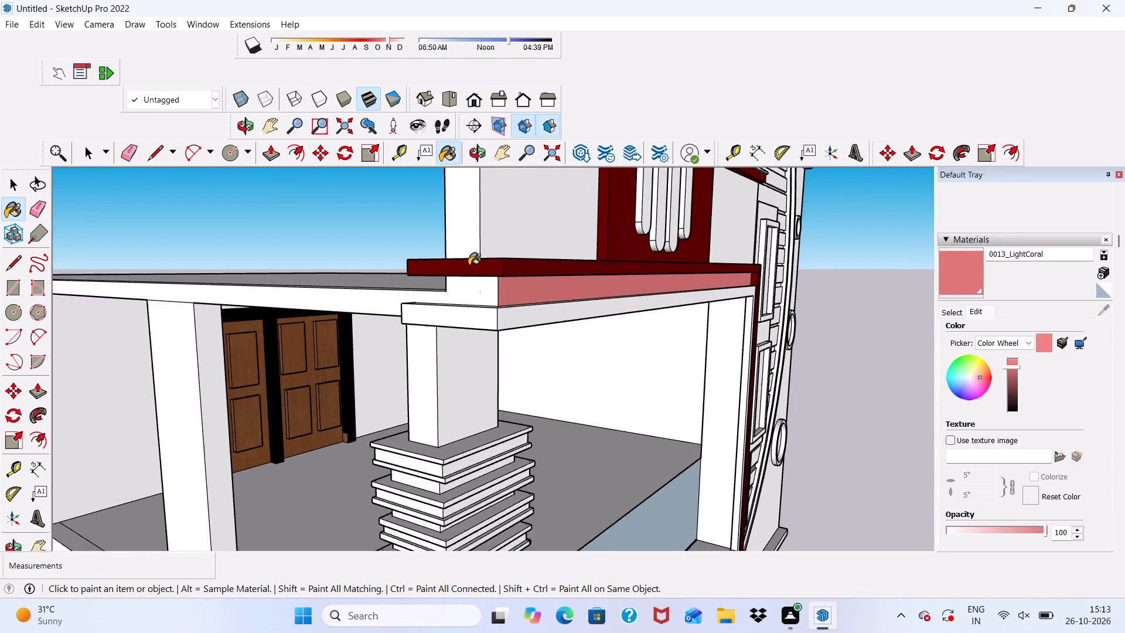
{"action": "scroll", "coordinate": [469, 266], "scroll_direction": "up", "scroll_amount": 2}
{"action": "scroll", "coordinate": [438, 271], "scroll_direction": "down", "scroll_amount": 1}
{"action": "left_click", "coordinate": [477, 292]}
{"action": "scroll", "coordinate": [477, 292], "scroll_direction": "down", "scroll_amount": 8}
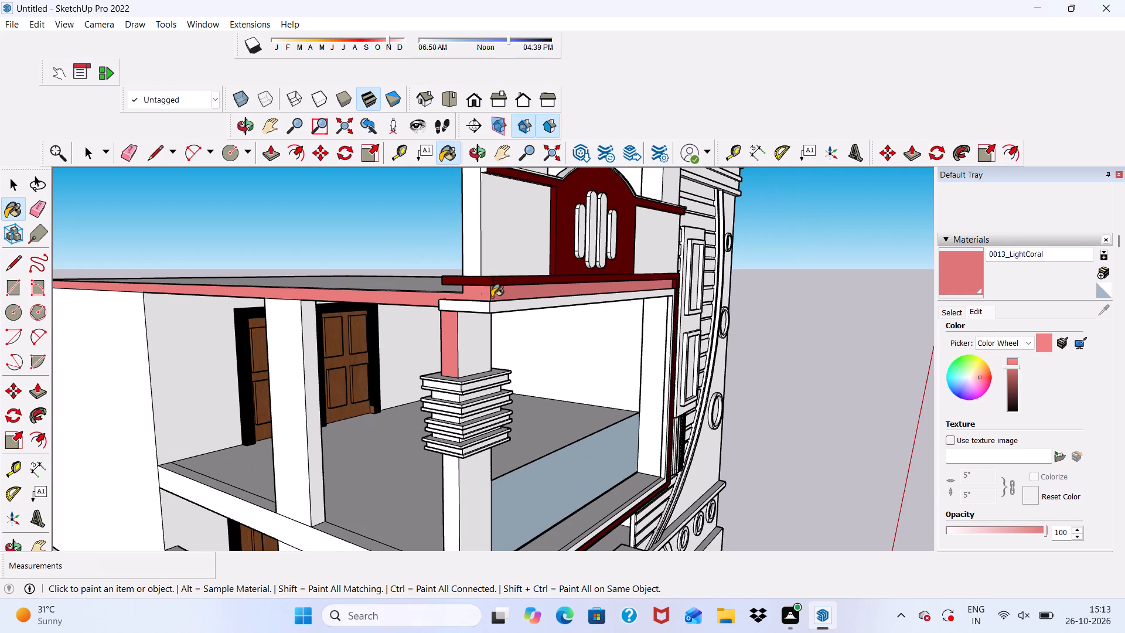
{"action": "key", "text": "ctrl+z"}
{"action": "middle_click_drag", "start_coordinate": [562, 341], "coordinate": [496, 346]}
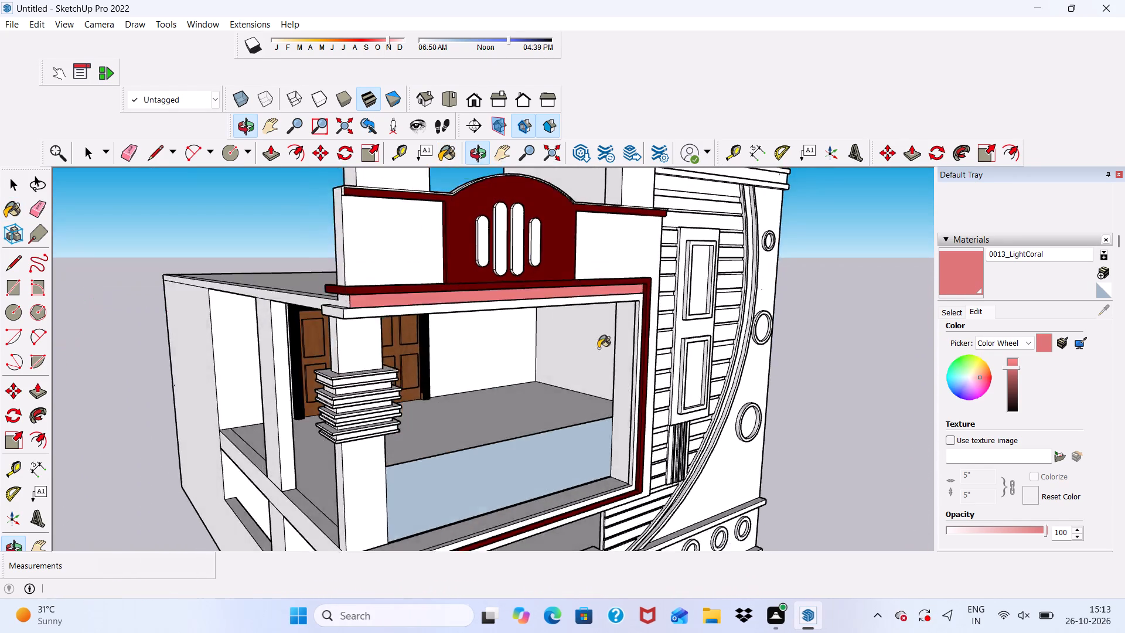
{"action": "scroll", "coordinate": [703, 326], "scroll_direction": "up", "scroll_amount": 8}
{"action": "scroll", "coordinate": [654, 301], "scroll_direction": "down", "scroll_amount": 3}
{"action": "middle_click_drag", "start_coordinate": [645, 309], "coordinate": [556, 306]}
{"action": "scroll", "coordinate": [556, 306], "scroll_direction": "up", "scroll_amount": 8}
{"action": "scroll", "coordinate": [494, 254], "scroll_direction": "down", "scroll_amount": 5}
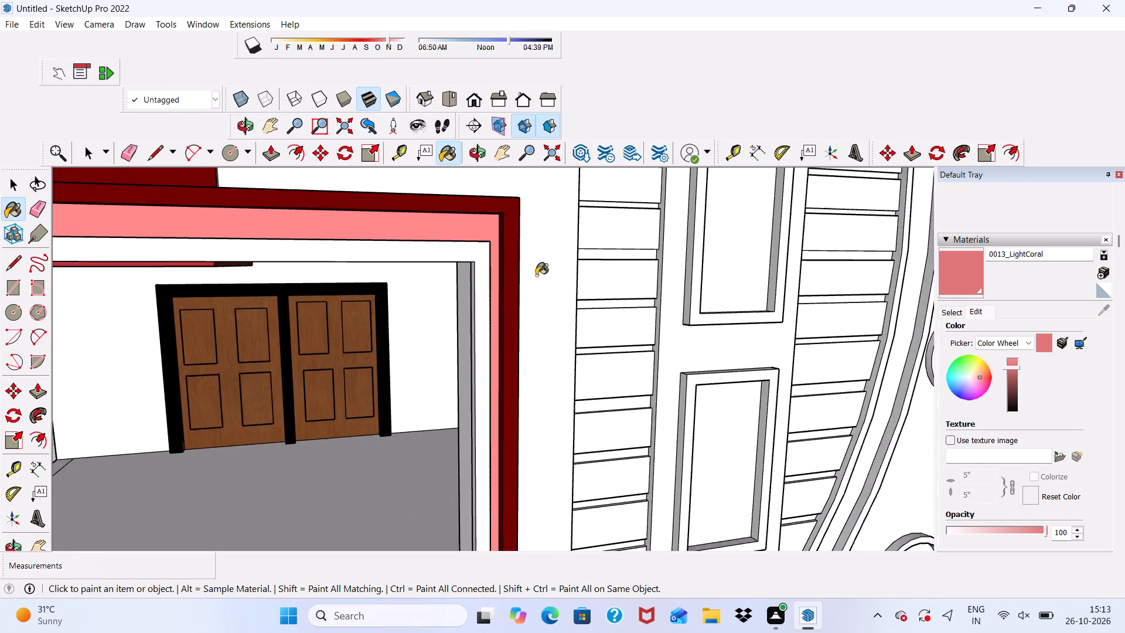
Draw a vertical line about 3 11/16" long from the balcony opening's lower corner to the maroon moulding, splitting the white band.
{"action": "scroll", "coordinate": [536, 275], "scroll_direction": "down", "scroll_amount": 9}
{"action": "scroll", "coordinate": [515, 485], "scroll_direction": "up", "scroll_amount": 4}
{"action": "scroll", "coordinate": [490, 399], "scroll_direction": "down", "scroll_amount": 3}
{"action": "scroll", "coordinate": [511, 556], "scroll_direction": "up", "scroll_amount": 17}
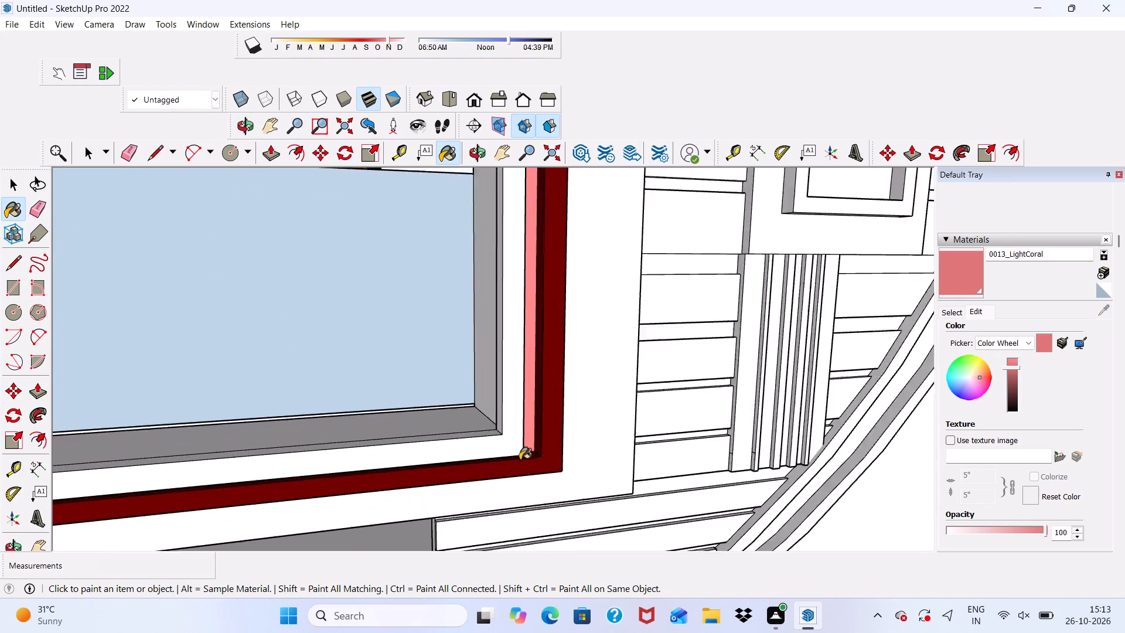
{"action": "scroll", "coordinate": [520, 460], "scroll_direction": "up", "scroll_amount": 2}
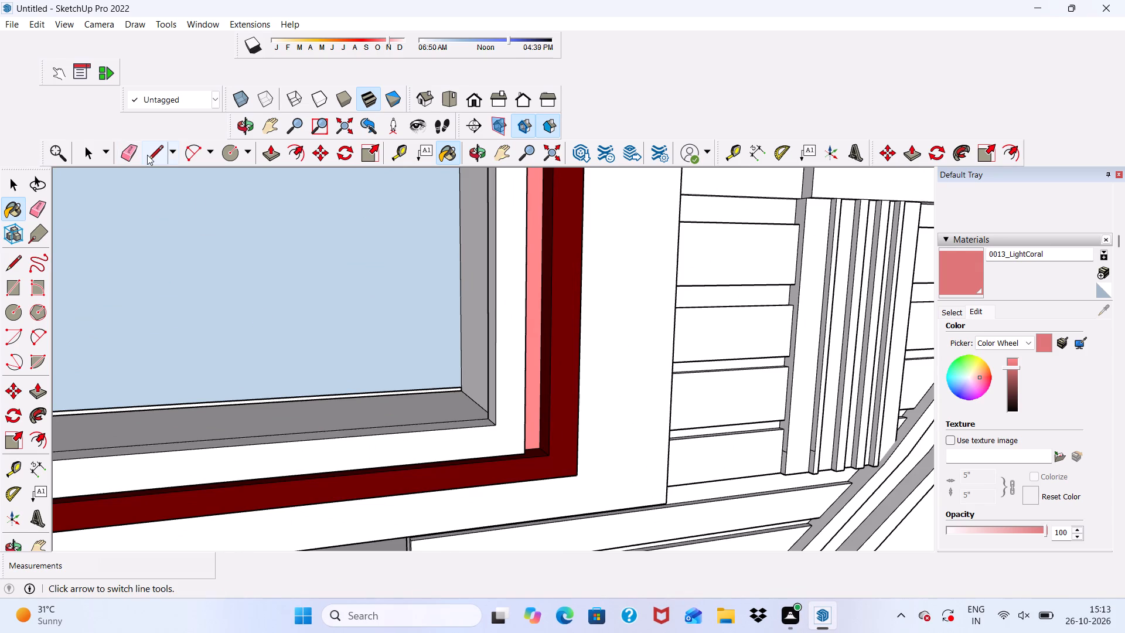
{"action": "left_click", "coordinate": [148, 155]}
{"action": "scroll", "coordinate": [462, 447], "scroll_direction": "up", "scroll_amount": 4}
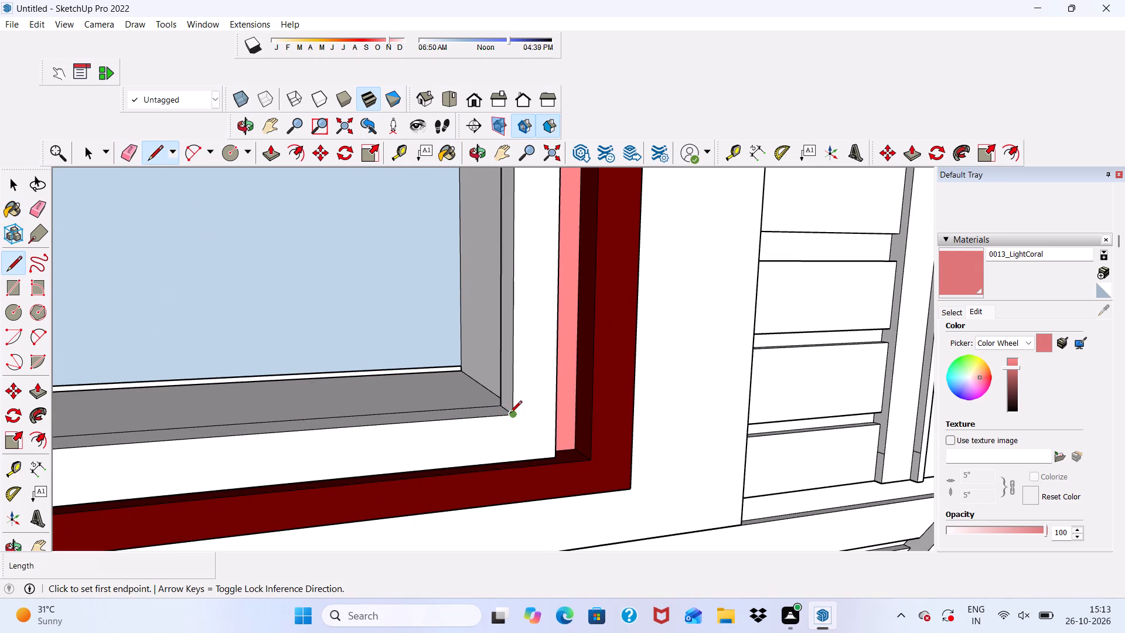
{"action": "left_click", "coordinate": [512, 416]}
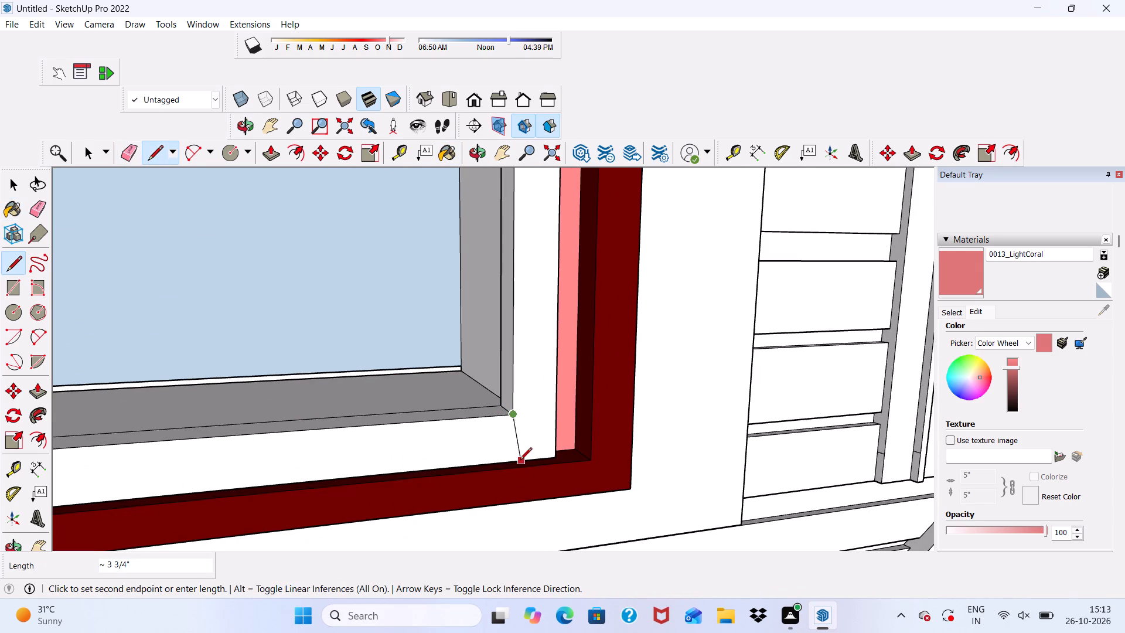
{"action": "scroll", "coordinate": [518, 461], "scroll_direction": "up", "scroll_amount": 6}
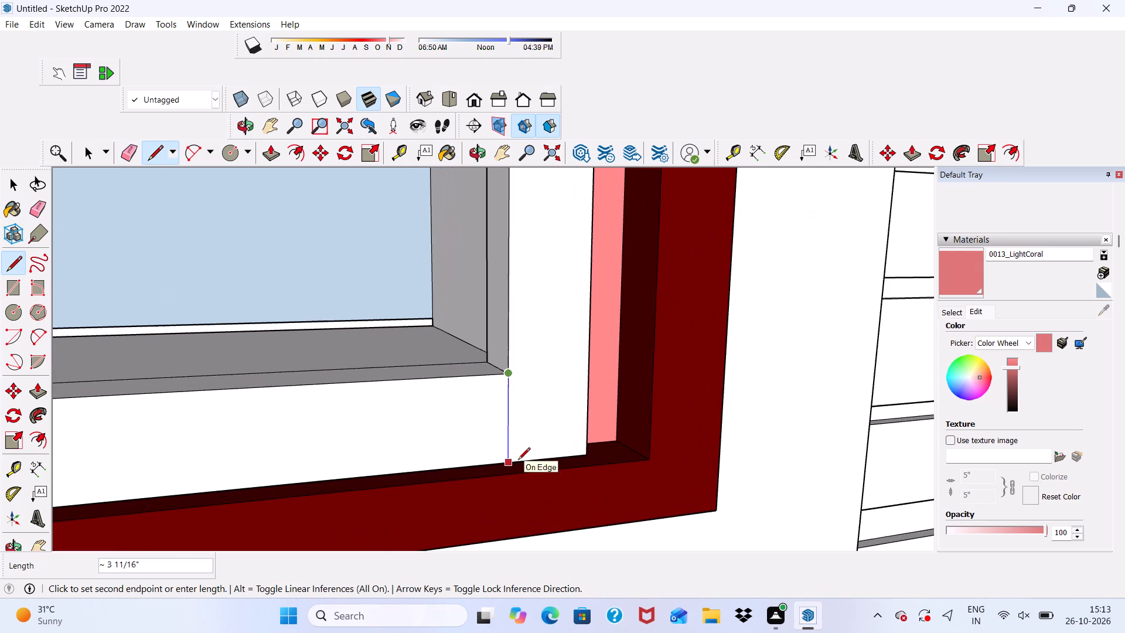
{"action": "left_click", "coordinate": [510, 461]}
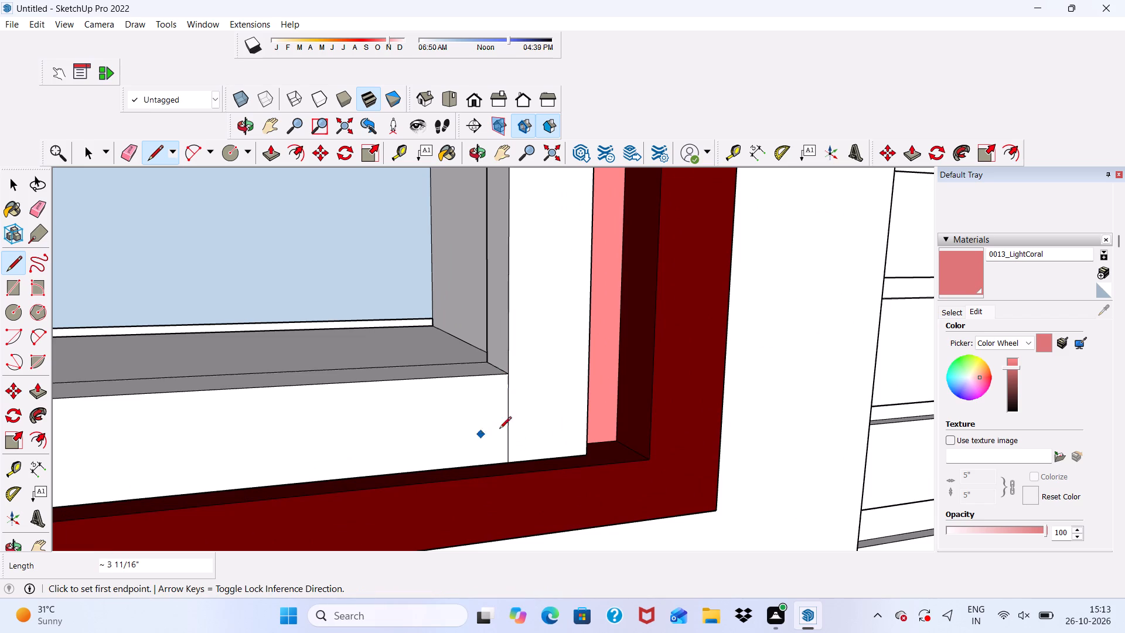
Paint the white band along the balcony's bottom ledge, above the maroon strip, with 0013_LightCoral.
{"action": "left_click", "coordinate": [964, 274]}
{"action": "left_click_drag", "start_coordinate": [441, 430], "coordinate": [447, 444]}
{"action": "scroll", "coordinate": [428, 438], "scroll_direction": "down", "scroll_amount": 3}
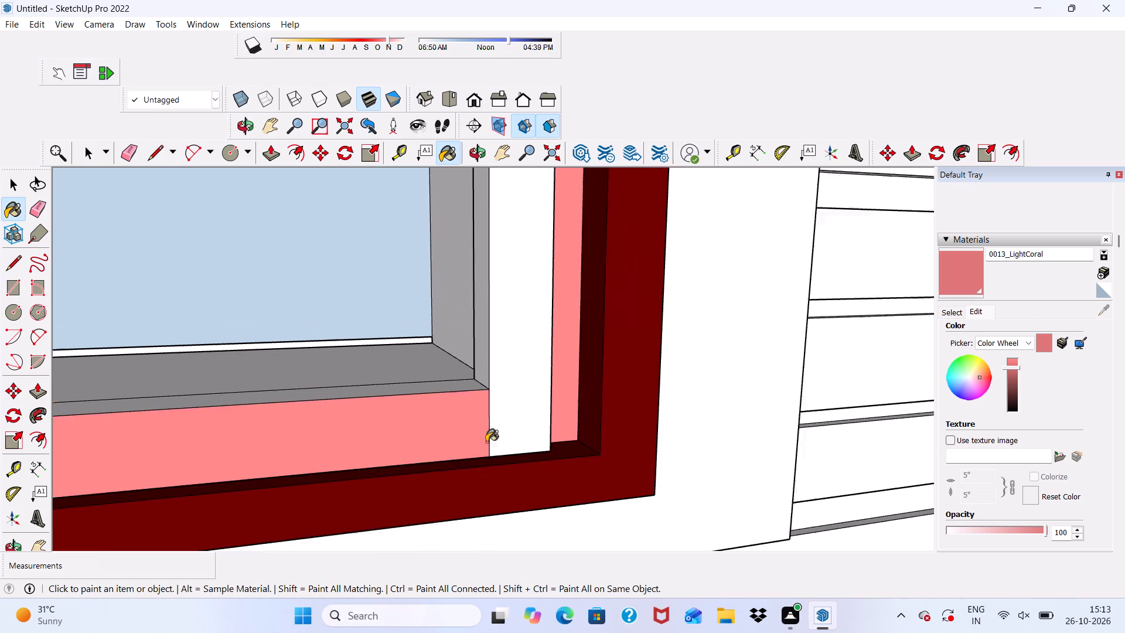
{"action": "scroll", "coordinate": [486, 442], "scroll_direction": "down", "scroll_amount": 20}
{"action": "scroll", "coordinate": [486, 442], "scroll_direction": "down", "scroll_amount": 2}
{"action": "scroll", "coordinate": [476, 484], "scroll_direction": "up", "scroll_amount": 5}
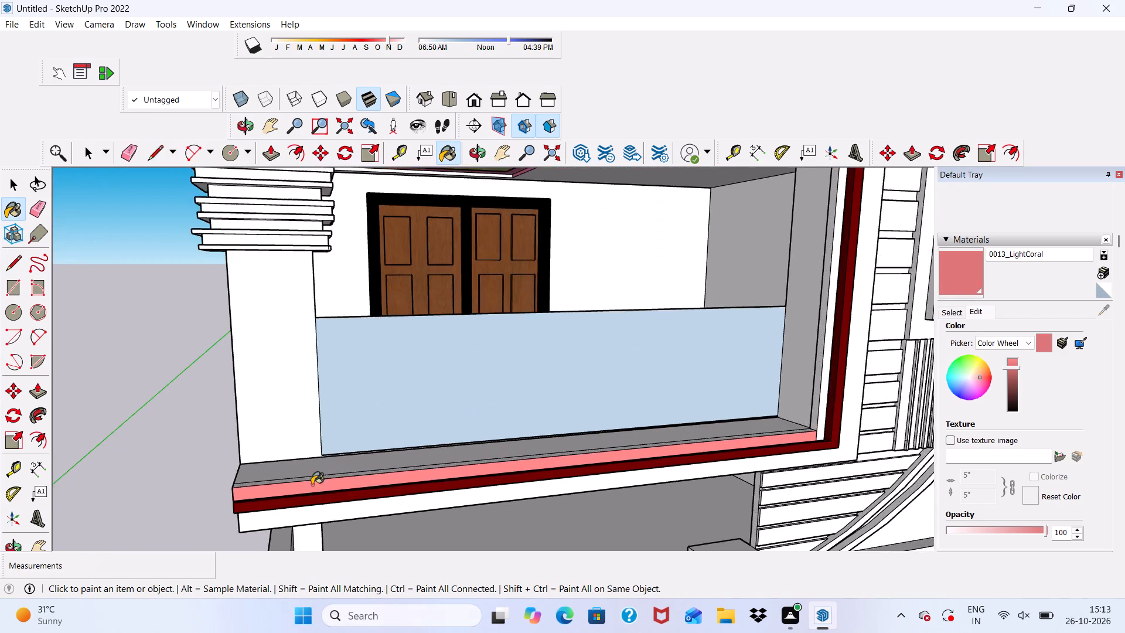
{"action": "scroll", "coordinate": [312, 485], "scroll_direction": "up", "scroll_amount": 3}
{"action": "scroll", "coordinate": [306, 487], "scroll_direction": "down", "scroll_amount": 1}
{"action": "middle_click_drag", "start_coordinate": [309, 494], "coordinate": [315, 561]}
{"action": "scroll", "coordinate": [314, 561], "scroll_direction": "up", "scroll_amount": 6}
{"action": "left_click", "coordinate": [315, 516]}
Paint the exposed end face and the underside of the ledge's coral band with 0013_LightCoral.
{"action": "scroll", "coordinate": [312, 503], "scroll_direction": "down", "scroll_amount": 13}
{"action": "middle_click_drag", "start_coordinate": [671, 503], "coordinate": [658, 437]}
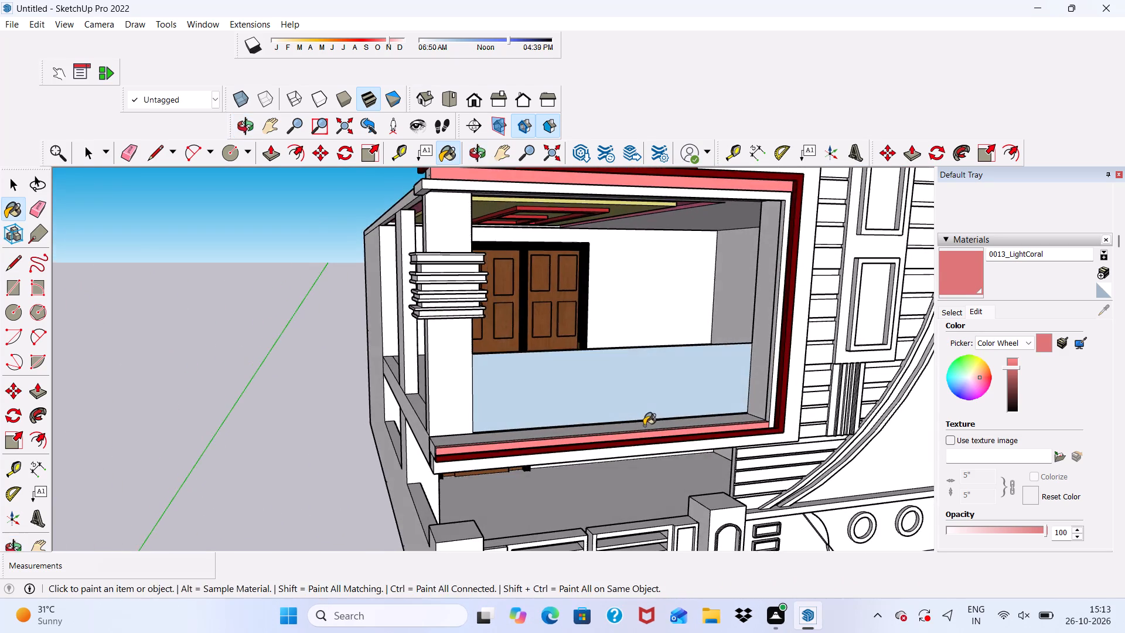
{"action": "middle_click_drag", "start_coordinate": [806, 420], "coordinate": [813, 440]}
{"action": "scroll", "coordinate": [414, 438], "scroll_direction": "up", "scroll_amount": 4}
{"action": "scroll", "coordinate": [414, 438], "scroll_direction": "down", "scroll_amount": 4}
{"action": "middle_click_drag", "start_coordinate": [433, 502], "coordinate": [526, 485]}
{"action": "scroll", "coordinate": [526, 485], "scroll_direction": "up", "scroll_amount": 8}
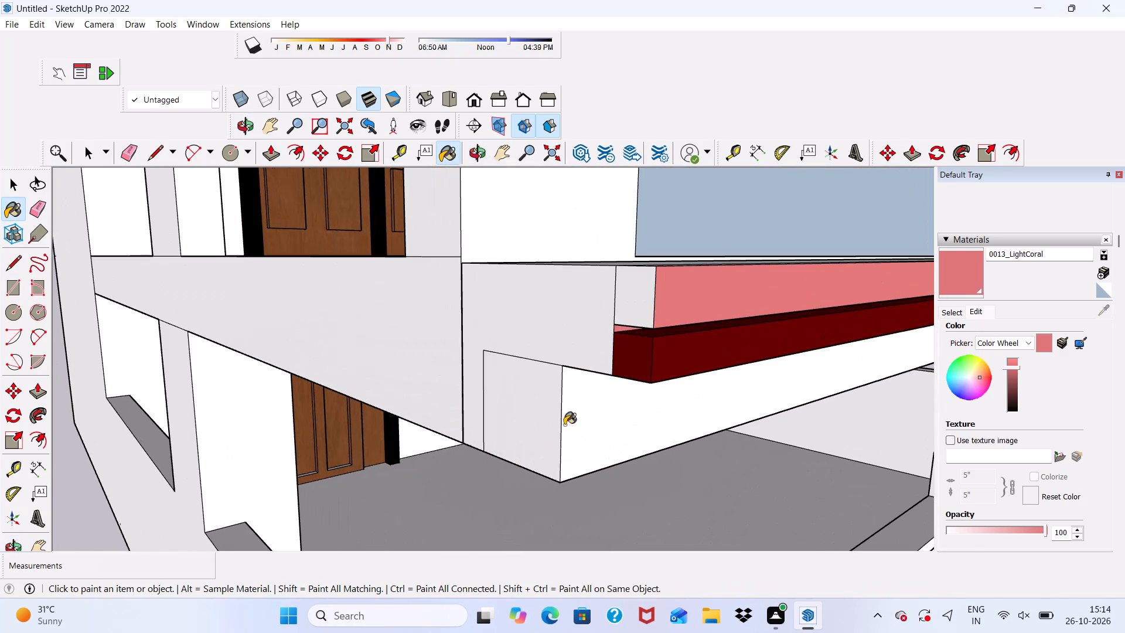
{"action": "left_click", "coordinate": [637, 303]}
{"action": "middle_click_drag", "start_coordinate": [629, 326], "coordinate": [550, 212]}
{"action": "scroll", "coordinate": [684, 266], "scroll_direction": "up", "scroll_amount": 7}
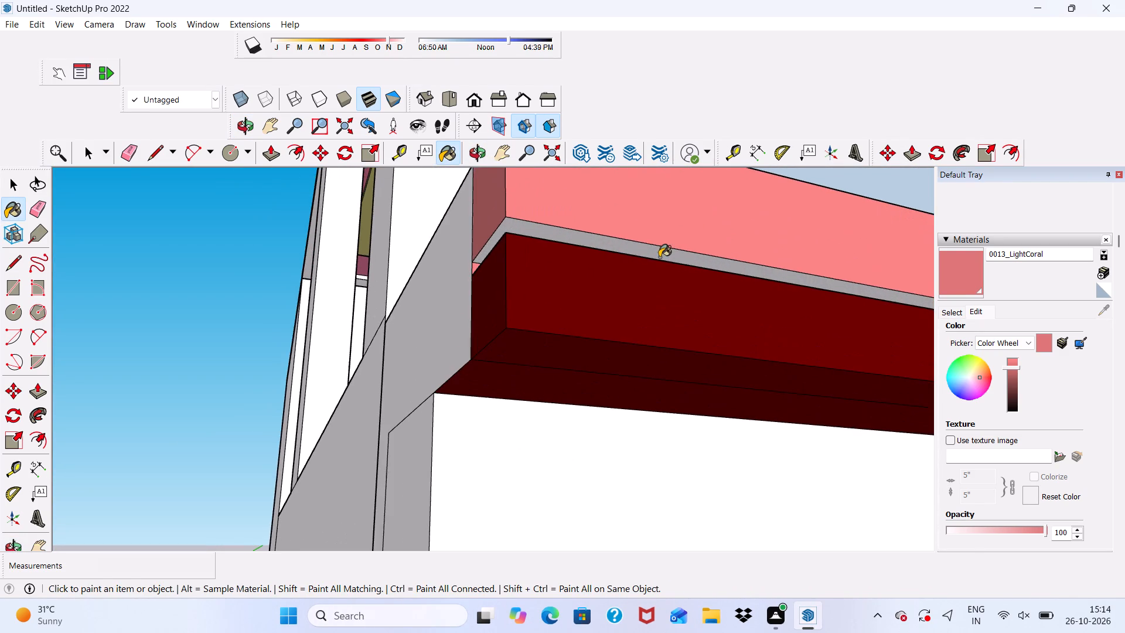
{"action": "left_click", "coordinate": [659, 253]}
Inspect the coral and maroon bands along the balcony ledge and at its corner with the vertical frame.
{"action": "scroll", "coordinate": [659, 253], "scroll_direction": "down", "scroll_amount": 2}
{"action": "middle_click_drag", "start_coordinate": [657, 253], "coordinate": [521, 368]}
{"action": "scroll", "coordinate": [486, 354], "scroll_direction": "down", "scroll_amount": 3}
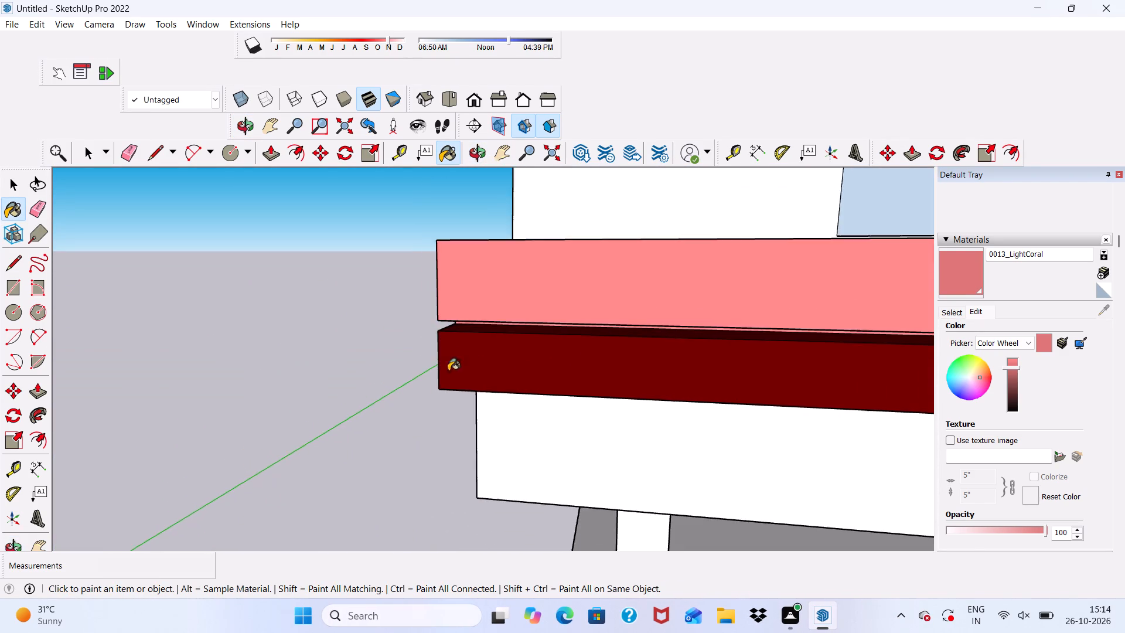
{"action": "scroll", "coordinate": [448, 371], "scroll_direction": "down", "scroll_amount": 15}
{"action": "scroll", "coordinate": [763, 427], "scroll_direction": "up", "scroll_amount": 3}
{"action": "scroll", "coordinate": [809, 407], "scroll_direction": "down", "scroll_amount": 1}
{"action": "scroll", "coordinate": [831, 404], "scroll_direction": "up", "scroll_amount": 4}
{"action": "middle_click_drag", "start_coordinate": [827, 403], "coordinate": [742, 411]}
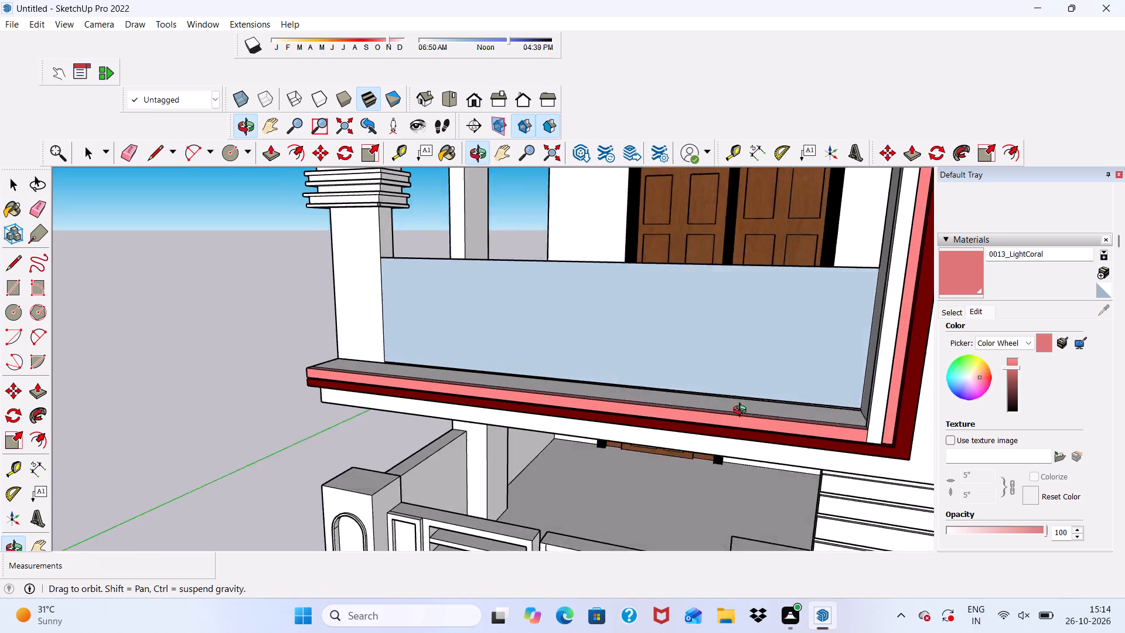
{"action": "middle_click_drag", "start_coordinate": [742, 411], "coordinate": [732, 413]}
{"action": "scroll", "coordinate": [868, 460], "scroll_direction": "up", "scroll_amount": 3}
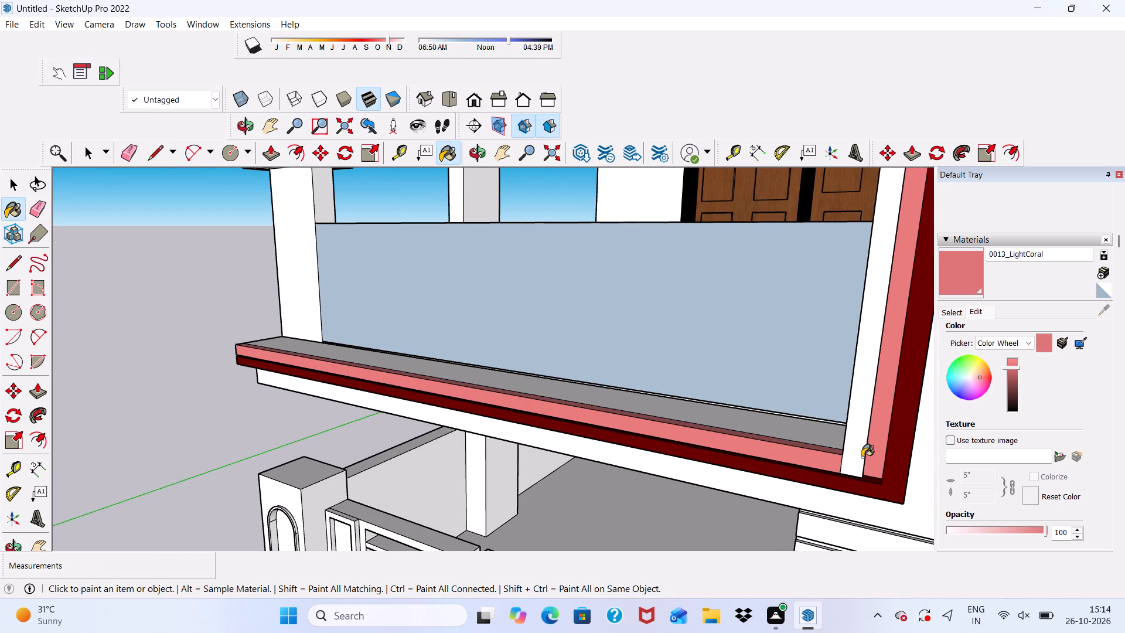
{"action": "scroll", "coordinate": [822, 447], "scroll_direction": "down", "scroll_amount": 6}
{"action": "middle_click_drag", "start_coordinate": [804, 439], "coordinate": [947, 468]}
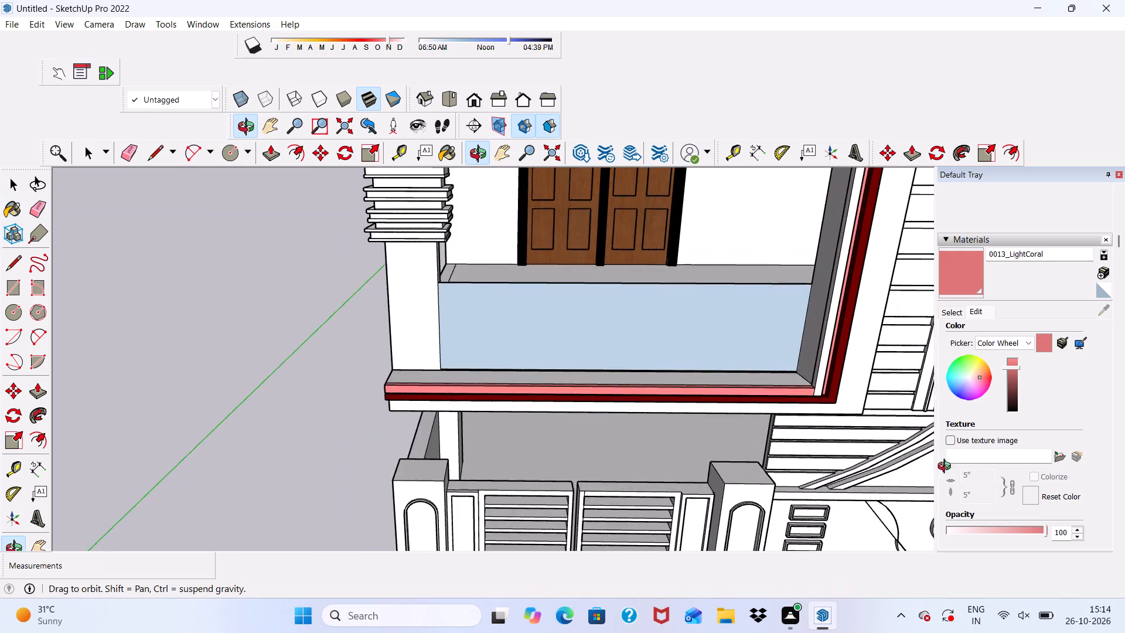
{"action": "middle_click_drag", "start_coordinate": [947, 468], "coordinate": [922, 413]}
Paint the white vertical strip between the coral band and the balcony opening with 0022_Maroon from Colors-Named.
{"action": "scroll", "coordinate": [845, 338], "scroll_direction": "up", "scroll_amount": 7}
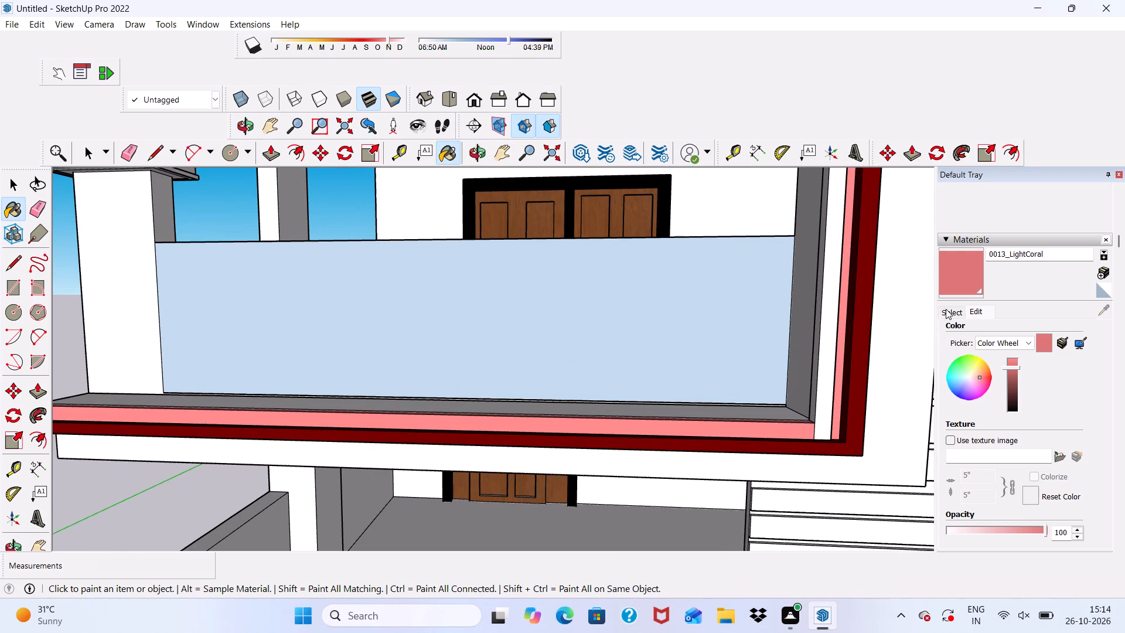
{"action": "left_click", "coordinate": [946, 309]}
{"action": "left_click", "coordinate": [989, 399]}
{"action": "scroll", "coordinate": [871, 274], "scroll_direction": "up", "scroll_amount": 5}
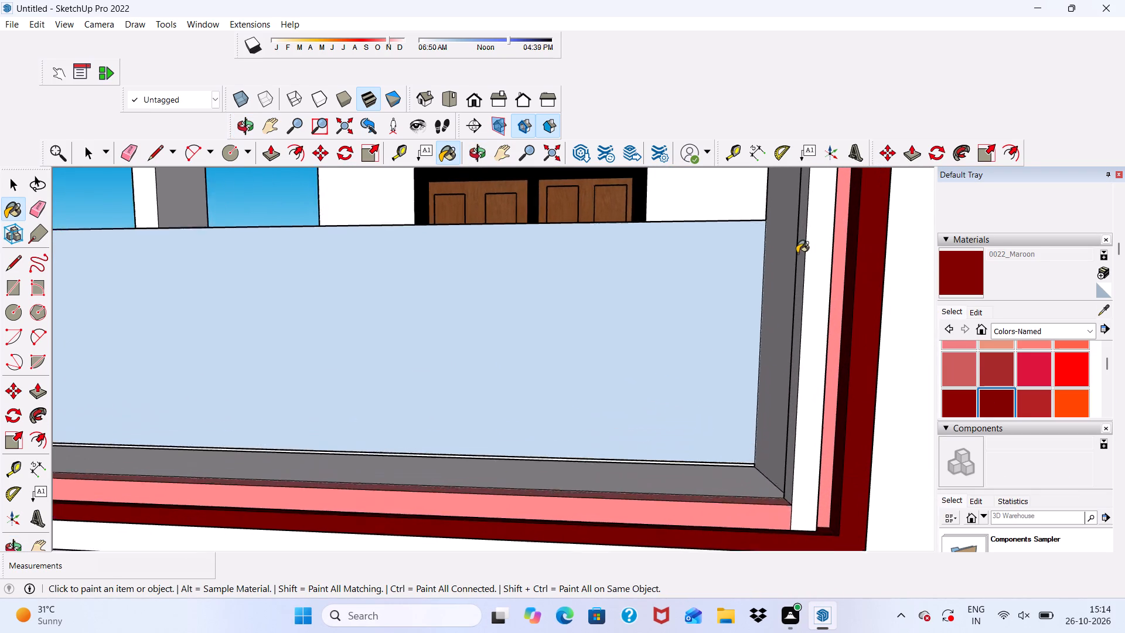
{"action": "scroll", "coordinate": [797, 253], "scroll_direction": "up", "scroll_amount": 2}
{"action": "left_click", "coordinate": [810, 254]}
Paint the grey inner side faces of the balcony opening's vertical frame with the maroon material.
{"action": "scroll", "coordinate": [802, 263], "scroll_direction": "down", "scroll_amount": 3}
{"action": "scroll", "coordinate": [827, 317], "scroll_direction": "down", "scroll_amount": 1}
{"action": "middle_click_drag", "start_coordinate": [833, 335], "coordinate": [832, 415]}
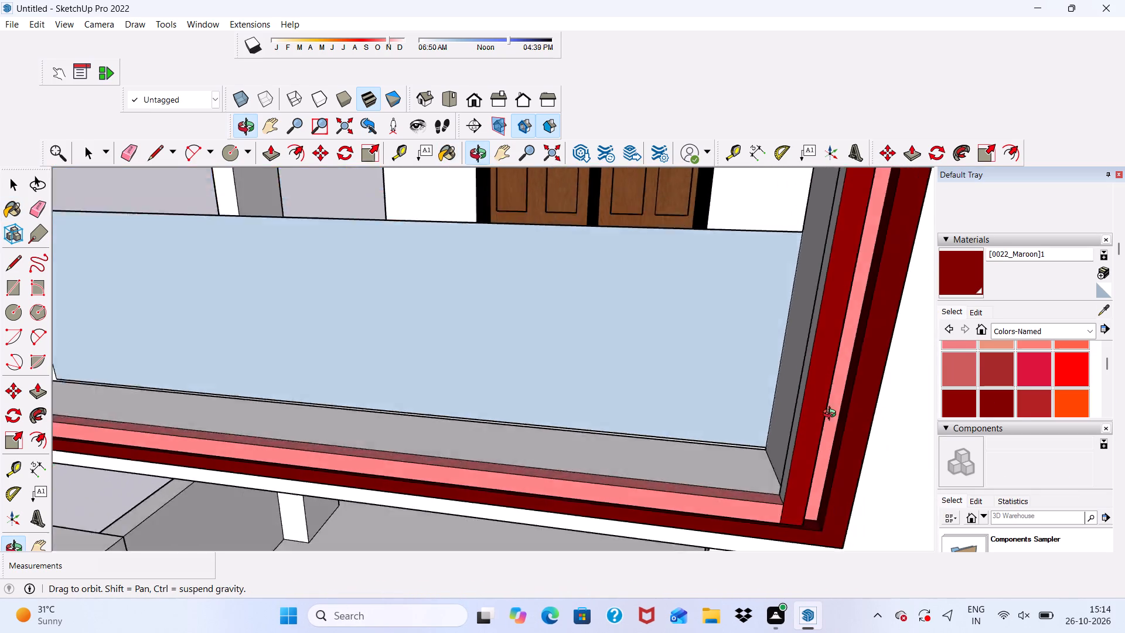
{"action": "middle_click_drag", "start_coordinate": [832, 415], "coordinate": [930, 406]}
{"action": "scroll", "coordinate": [788, 376], "scroll_direction": "down", "scroll_amount": 2}
{"action": "scroll", "coordinate": [752, 359], "scroll_direction": "up", "scroll_amount": 6}
{"action": "left_click", "coordinate": [759, 336]}
{"action": "scroll", "coordinate": [738, 331], "scroll_direction": "up", "scroll_amount": 3}
{"action": "left_click", "coordinate": [737, 329]}
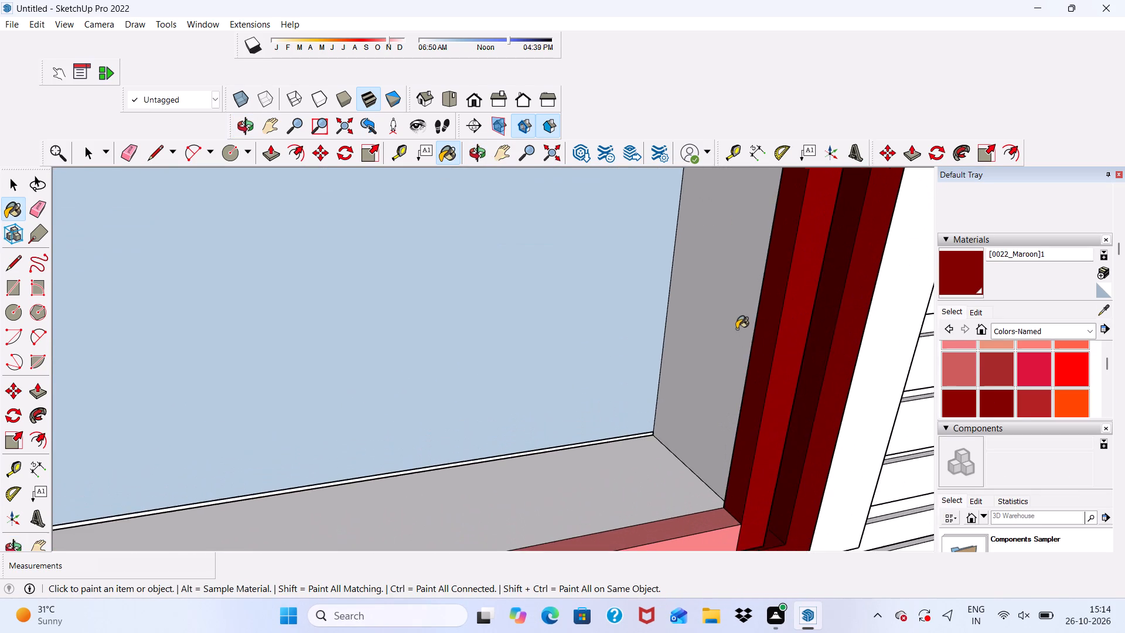
Paint the grey top surface of the balcony's bottom ledge, in front of the glass, with the maroon material.
{"action": "scroll", "coordinate": [733, 331], "scroll_direction": "down", "scroll_amount": 4}
{"action": "middle_click_drag", "start_coordinate": [725, 372], "coordinate": [629, 362]}
{"action": "scroll", "coordinate": [573, 382], "scroll_direction": "up", "scroll_amount": 1}
{"action": "left_click", "coordinate": [545, 454]}
{"action": "scroll", "coordinate": [550, 440], "scroll_direction": "down", "scroll_amount": 4}
{"action": "middle_click_drag", "start_coordinate": [591, 458], "coordinate": [609, 331]}
{"action": "scroll", "coordinate": [639, 289], "scroll_direction": "down", "scroll_amount": 9}
{"action": "middle_click_drag", "start_coordinate": [633, 382], "coordinate": [705, 468]}
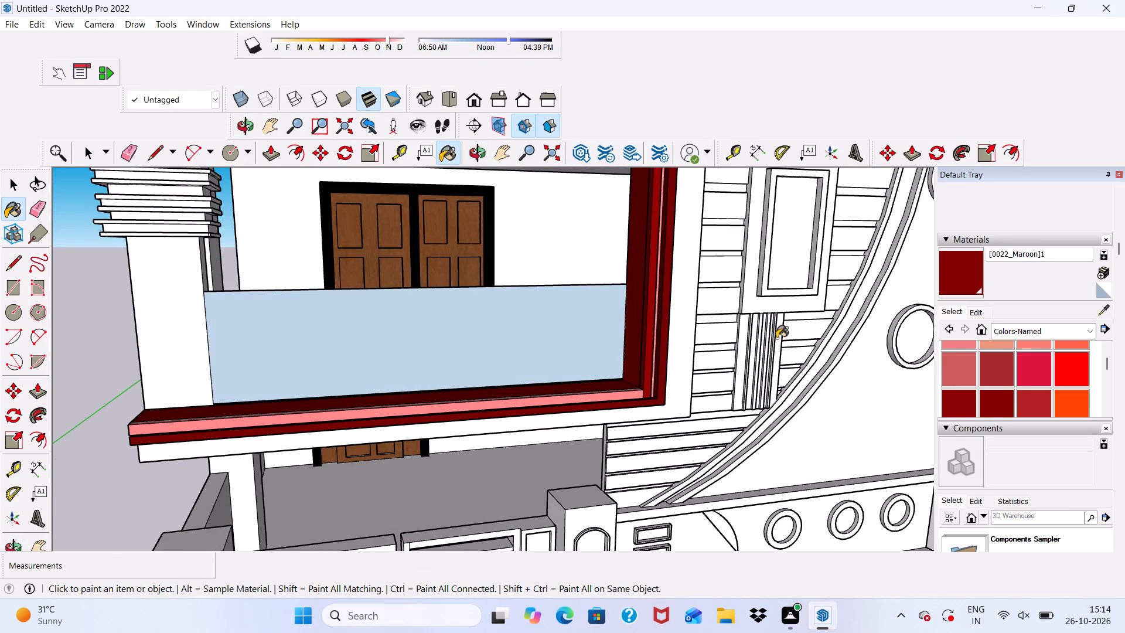
Paint the white end face of the balcony ledge, beside the coral and maroon strips, with the maroon material.
{"action": "scroll", "coordinate": [722, 342], "scroll_direction": "down", "scroll_amount": 5}
{"action": "middle_click_drag", "start_coordinate": [468, 384], "coordinate": [670, 410]}
{"action": "scroll", "coordinate": [589, 422], "scroll_direction": "up", "scroll_amount": 9}
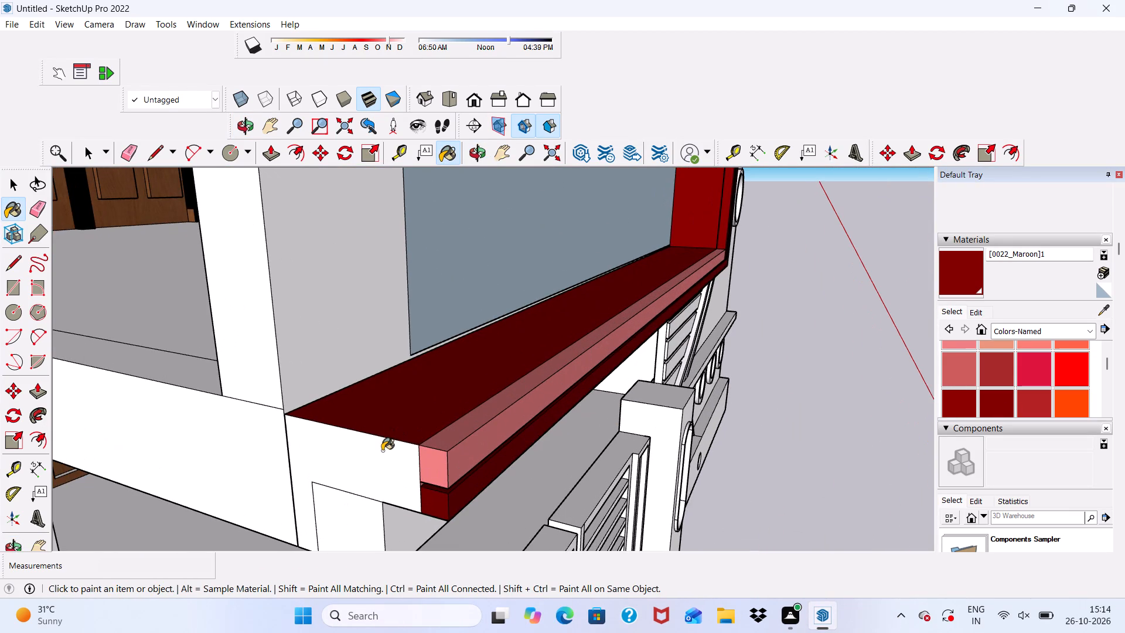
{"action": "left_click", "coordinate": [382, 451]}
{"action": "scroll", "coordinate": [346, 446], "scroll_direction": "down", "scroll_amount": 5}
{"action": "middle_click_drag", "start_coordinate": [364, 486], "coordinate": [364, 404]}
{"action": "scroll", "coordinate": [343, 457], "scroll_direction": "up", "scroll_amount": 4}
{"action": "scroll", "coordinate": [342, 478], "scroll_direction": "down", "scroll_amount": 6}
{"action": "middle_click_drag", "start_coordinate": [379, 471], "coordinate": [371, 457]}
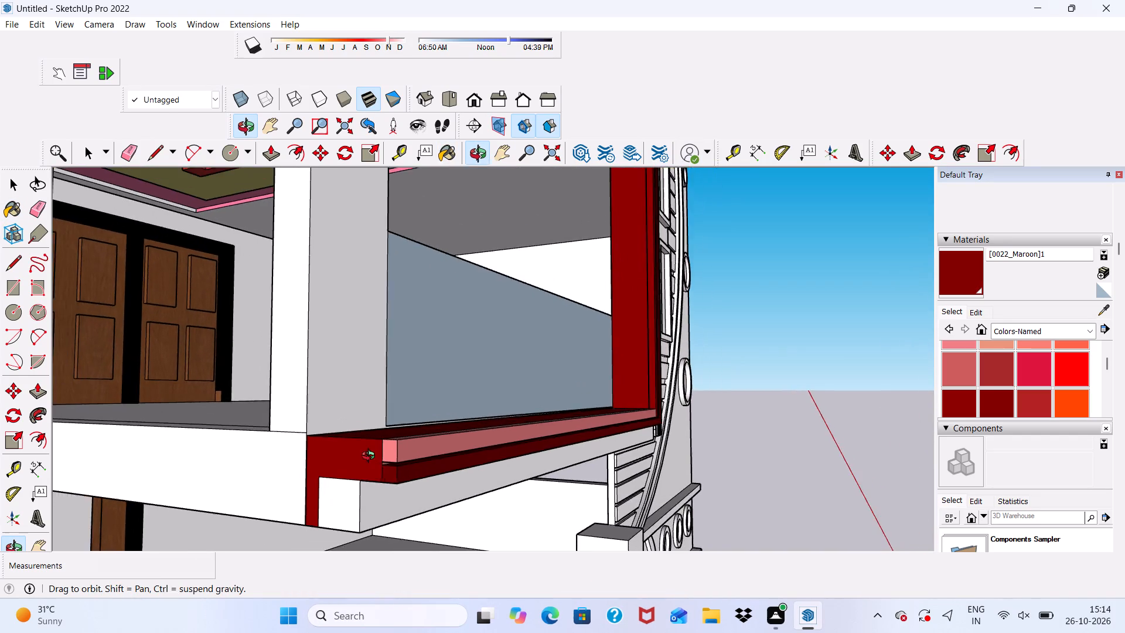
{"action": "middle_click_drag", "start_coordinate": [371, 457], "coordinate": [198, 358]}
Examine the painted balcony front, its ceiling and the still unpainted column from farther away and close up.
{"action": "scroll", "coordinate": [381, 346], "scroll_direction": "down", "scroll_amount": 7}
{"action": "middle_click_drag", "start_coordinate": [510, 424], "coordinate": [410, 451]}
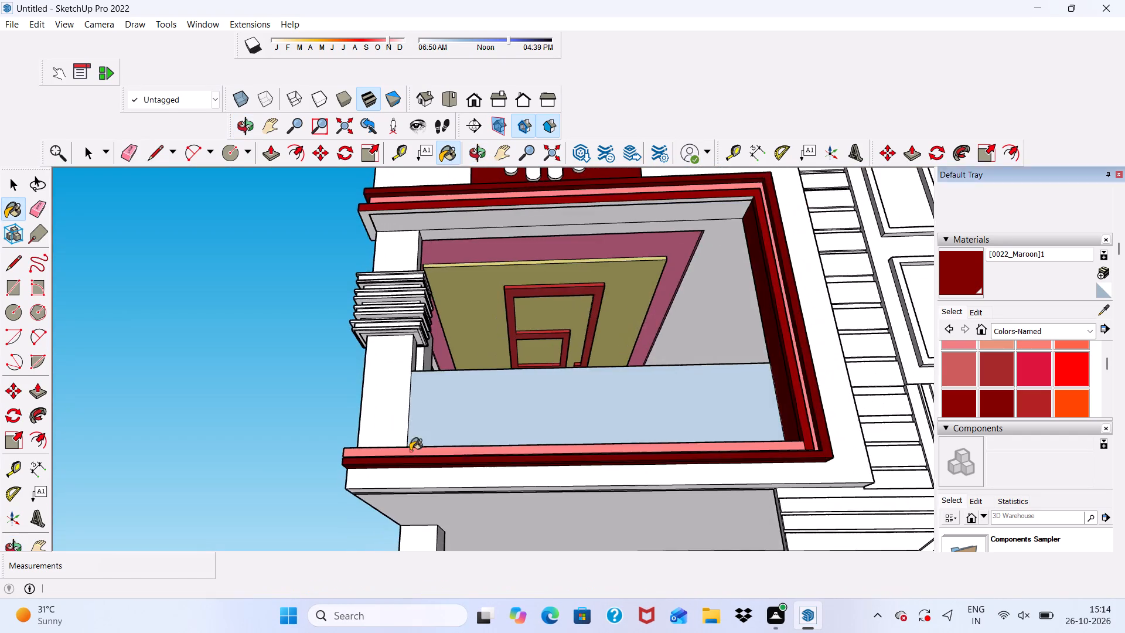
{"action": "scroll", "coordinate": [420, 445], "scroll_direction": "down", "scroll_amount": 8}
{"action": "middle_click_drag", "start_coordinate": [534, 501], "coordinate": [502, 575]}
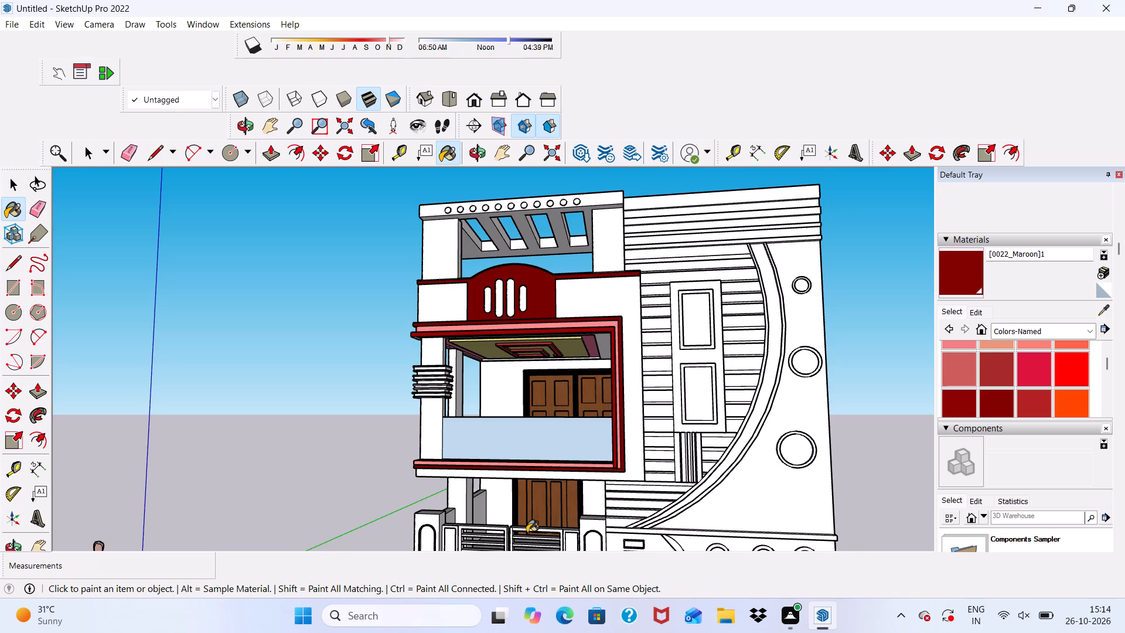
{"action": "key", "text": "space"}
{"action": "scroll", "coordinate": [603, 415], "scroll_direction": "down", "scroll_amount": 3}
{"action": "scroll", "coordinate": [558, 264], "scroll_direction": "up", "scroll_amount": 3}
{"action": "scroll", "coordinate": [547, 356], "scroll_direction": "down", "scroll_amount": 1}
{"action": "scroll", "coordinate": [456, 403], "scroll_direction": "up", "scroll_amount": 8}
{"action": "scroll", "coordinate": [563, 380], "scroll_direction": "down", "scroll_amount": 1}
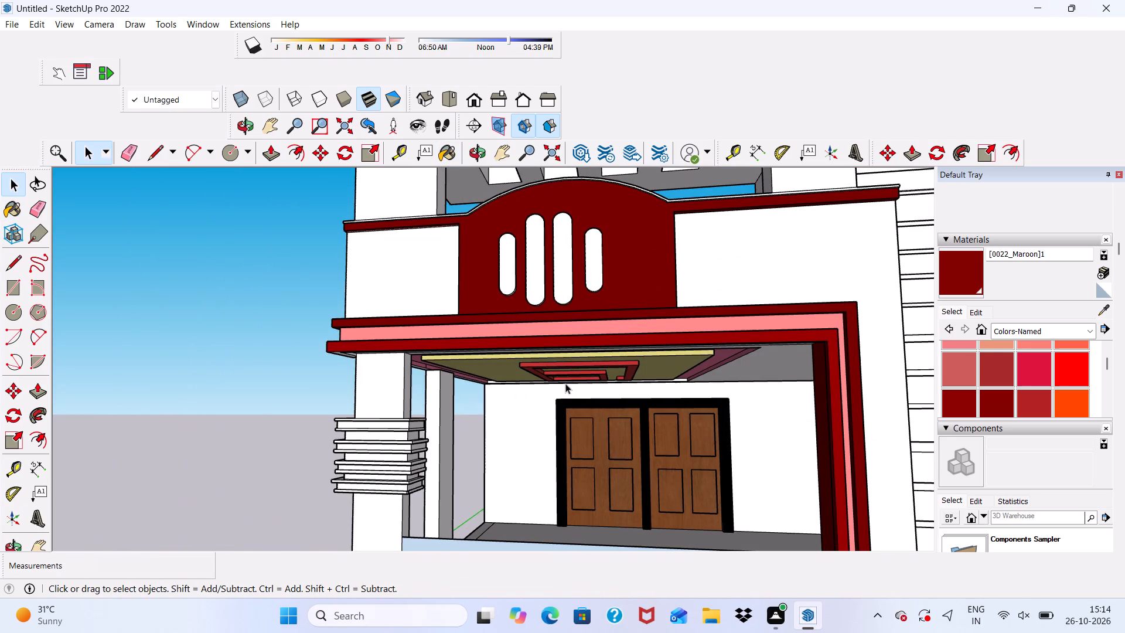
{"action": "middle_click_drag", "start_coordinate": [568, 386], "coordinate": [645, 347]}
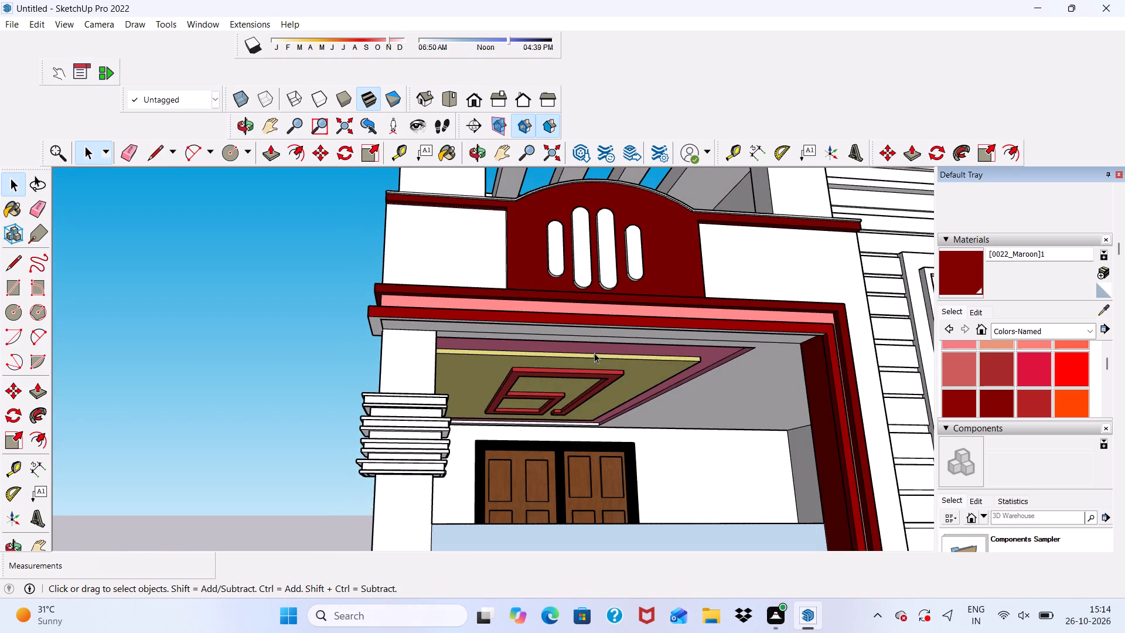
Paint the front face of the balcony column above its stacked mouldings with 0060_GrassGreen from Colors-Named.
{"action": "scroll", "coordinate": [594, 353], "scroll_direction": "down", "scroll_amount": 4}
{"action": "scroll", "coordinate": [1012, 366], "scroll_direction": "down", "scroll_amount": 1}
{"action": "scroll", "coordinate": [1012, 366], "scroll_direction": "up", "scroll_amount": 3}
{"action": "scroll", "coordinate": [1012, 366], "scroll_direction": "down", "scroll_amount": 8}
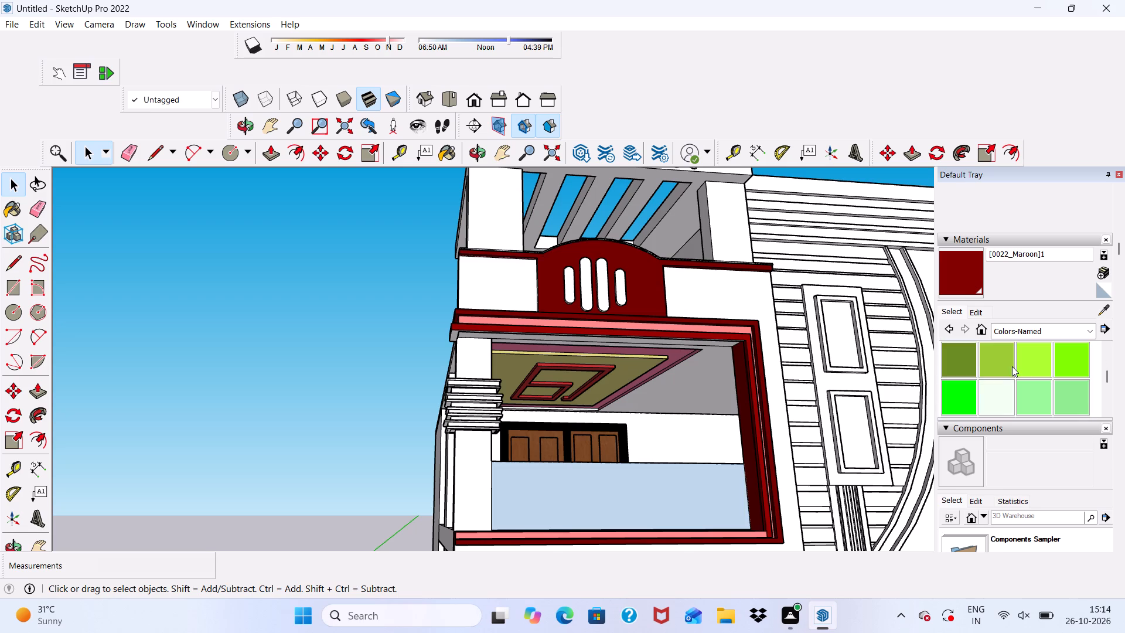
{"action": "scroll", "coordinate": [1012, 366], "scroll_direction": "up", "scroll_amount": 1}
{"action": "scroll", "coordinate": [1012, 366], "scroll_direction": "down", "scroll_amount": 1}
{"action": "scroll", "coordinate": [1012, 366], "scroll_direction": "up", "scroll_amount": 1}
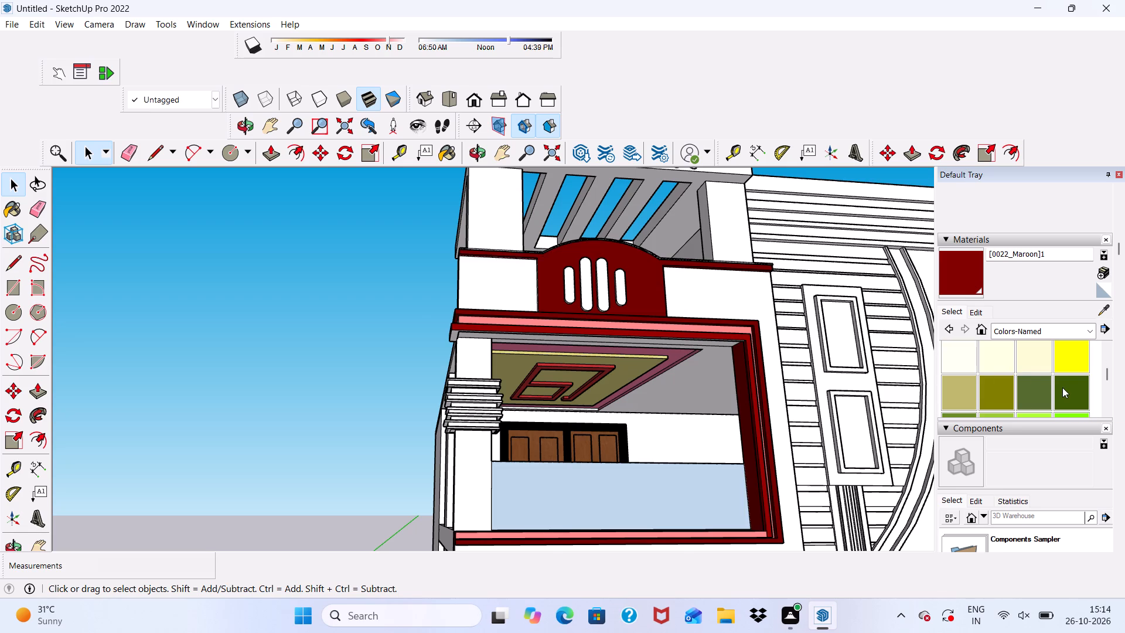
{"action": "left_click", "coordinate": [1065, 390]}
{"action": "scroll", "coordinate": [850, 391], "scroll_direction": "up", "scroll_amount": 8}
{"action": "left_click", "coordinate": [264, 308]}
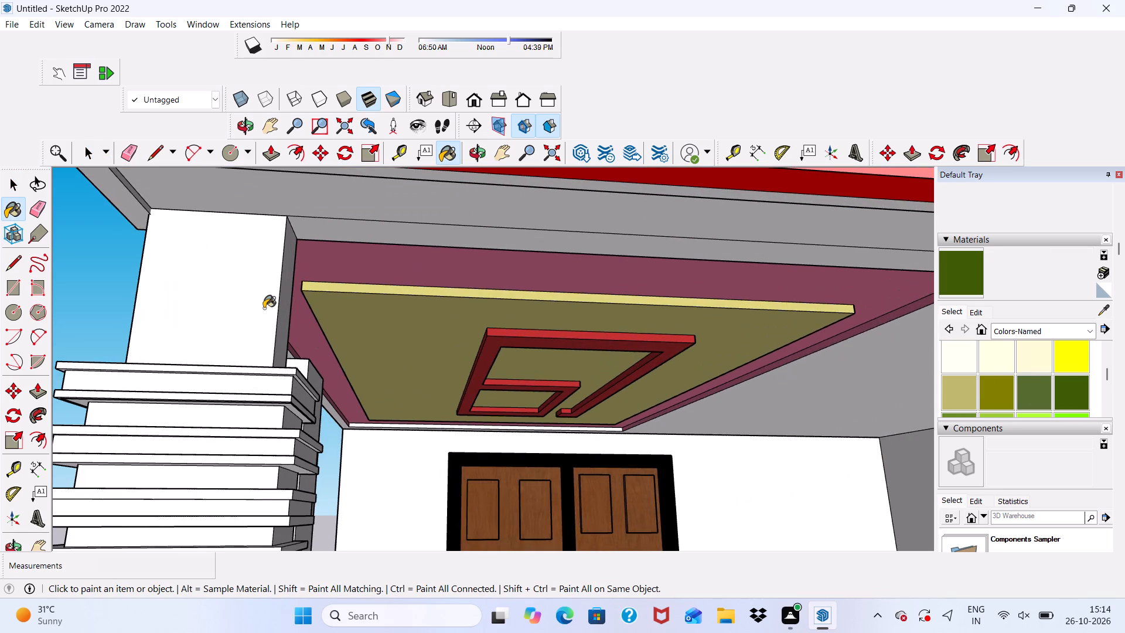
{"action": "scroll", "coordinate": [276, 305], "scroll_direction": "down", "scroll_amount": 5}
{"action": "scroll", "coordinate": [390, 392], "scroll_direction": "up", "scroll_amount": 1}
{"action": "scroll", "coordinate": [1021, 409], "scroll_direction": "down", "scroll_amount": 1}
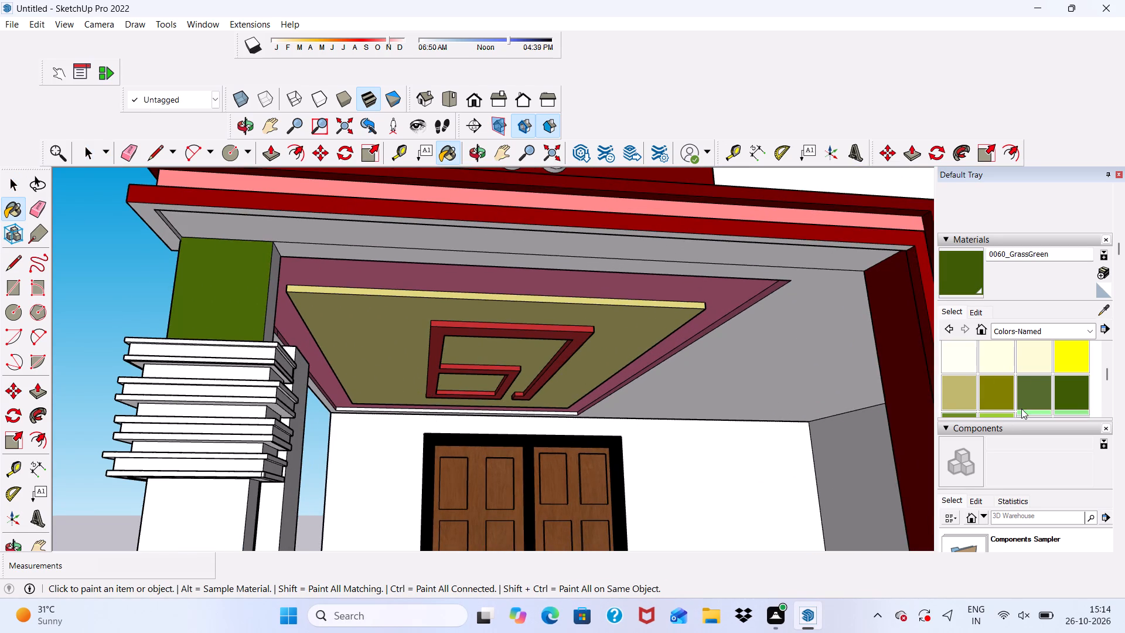
Paint the front face of the balcony column above its stacked mouldings with 0078_DarkSlateGray from Colors-Named.
{"action": "scroll", "coordinate": [968, 357], "scroll_direction": "down", "scroll_amount": 2}
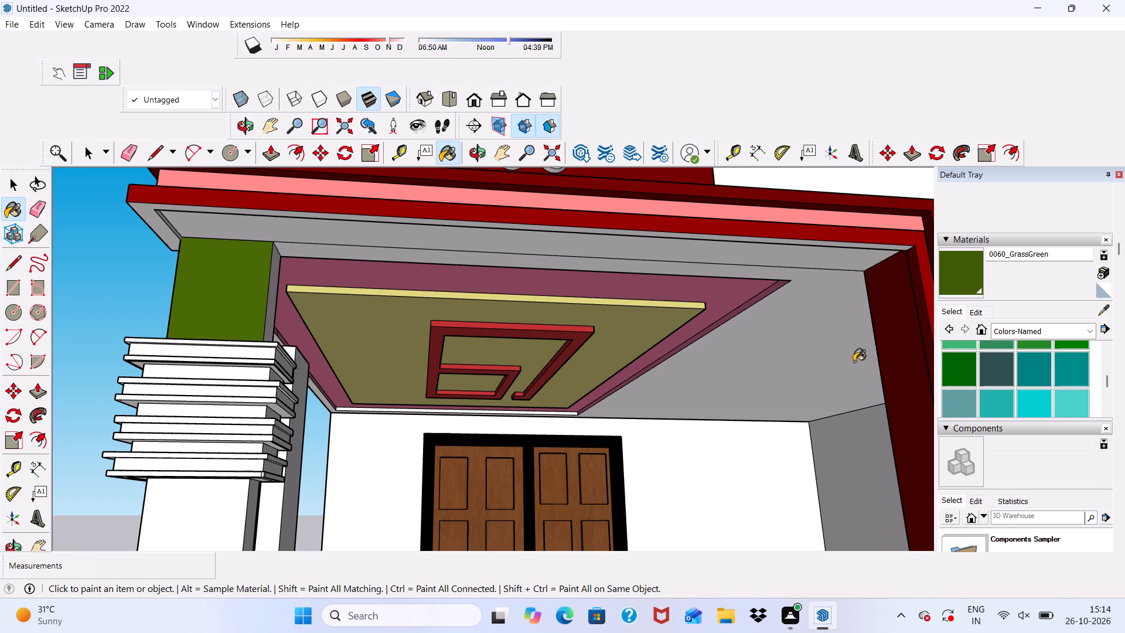
{"action": "left_click", "coordinate": [991, 365]}
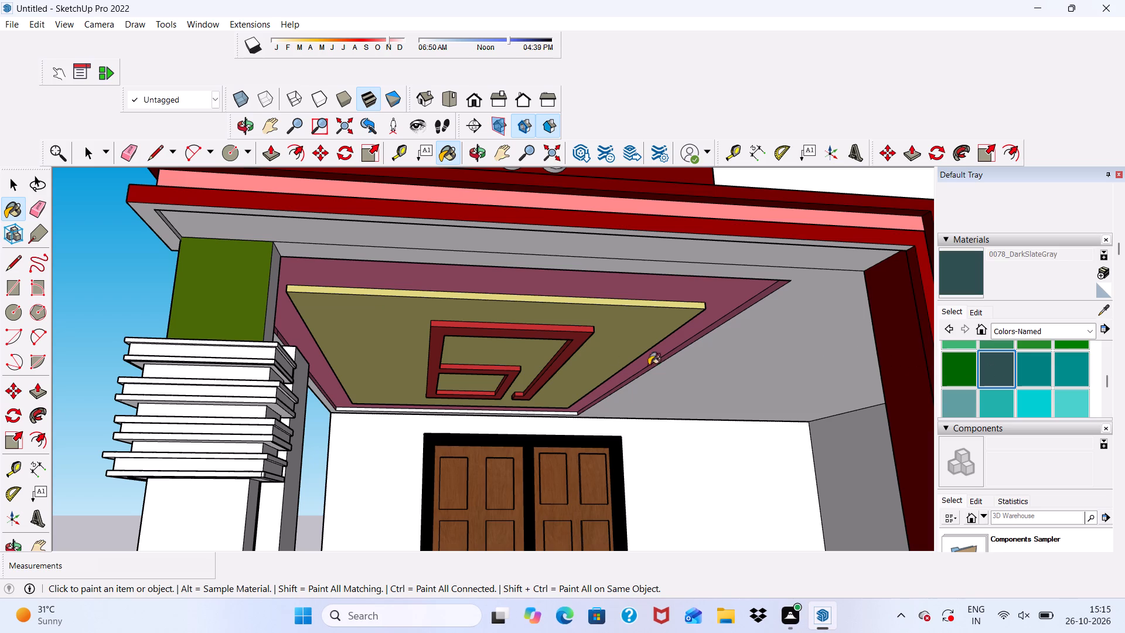
{"action": "scroll", "coordinate": [497, 338], "scroll_direction": "up", "scroll_amount": 2}
{"action": "scroll", "coordinate": [255, 268], "scroll_direction": "up", "scroll_amount": 1}
{"action": "left_click", "coordinate": [175, 274]}
Paint the other faces of the balcony column's section above the stacked mouldings with 0078_DarkSlateGray.
{"action": "scroll", "coordinate": [226, 285], "scroll_direction": "down", "scroll_amount": 3}
{"action": "middle_click_drag", "start_coordinate": [320, 362], "coordinate": [156, 443]}
{"action": "scroll", "coordinate": [161, 381], "scroll_direction": "up", "scroll_amount": 2}
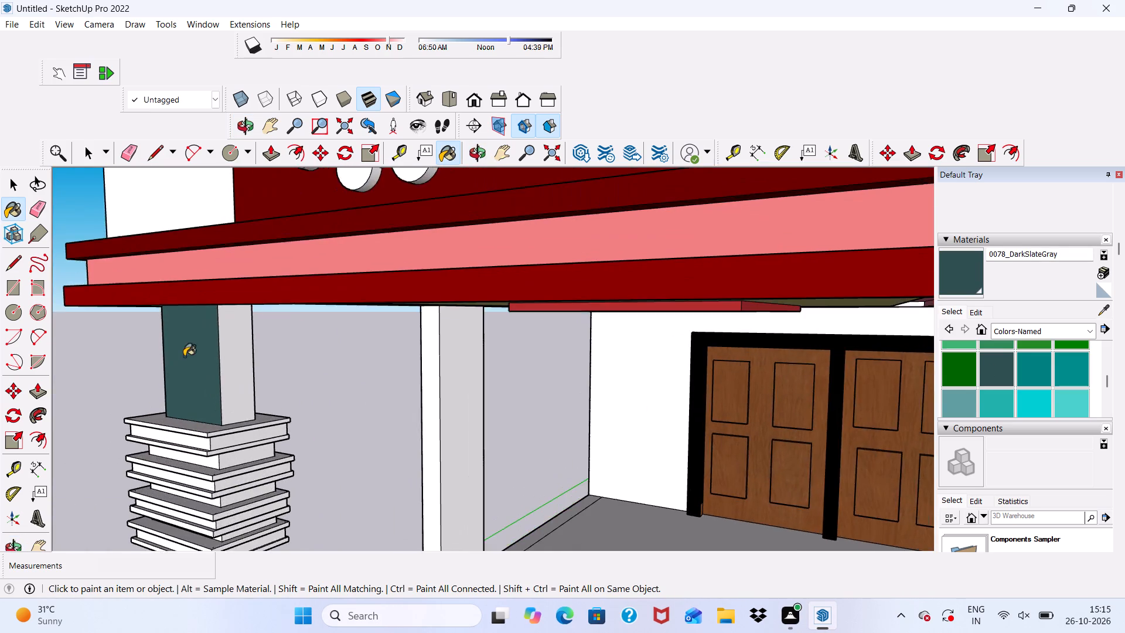
{"action": "scroll", "coordinate": [184, 356], "scroll_direction": "up", "scroll_amount": 3}
{"action": "left_click", "coordinate": [223, 348]}
{"action": "middle_click_drag", "start_coordinate": [243, 356], "coordinate": [87, 319]}
{"action": "scroll", "coordinate": [295, 350], "scroll_direction": "up", "scroll_amount": 2}
{"action": "scroll", "coordinate": [296, 351], "scroll_direction": "down", "scroll_amount": 2}
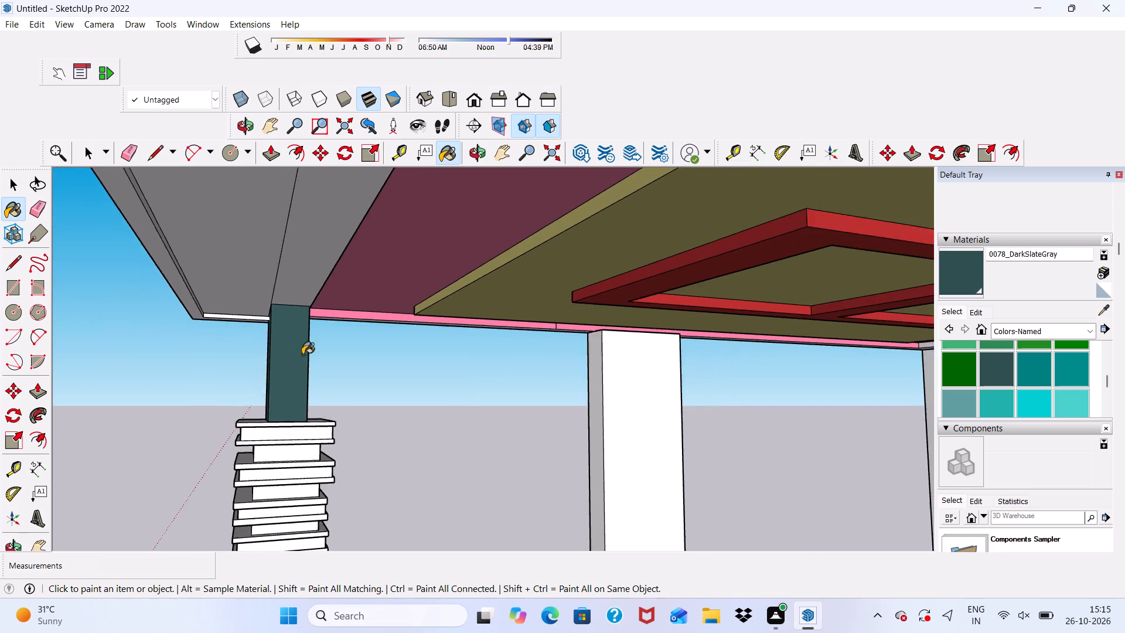
{"action": "middle_click_drag", "start_coordinate": [302, 355], "coordinate": [161, 355]}
{"action": "scroll", "coordinate": [375, 365], "scroll_direction": "up", "scroll_amount": 3}
{"action": "left_click", "coordinate": [362, 365]}
{"action": "scroll", "coordinate": [352, 362], "scroll_direction": "down", "scroll_amount": 5}
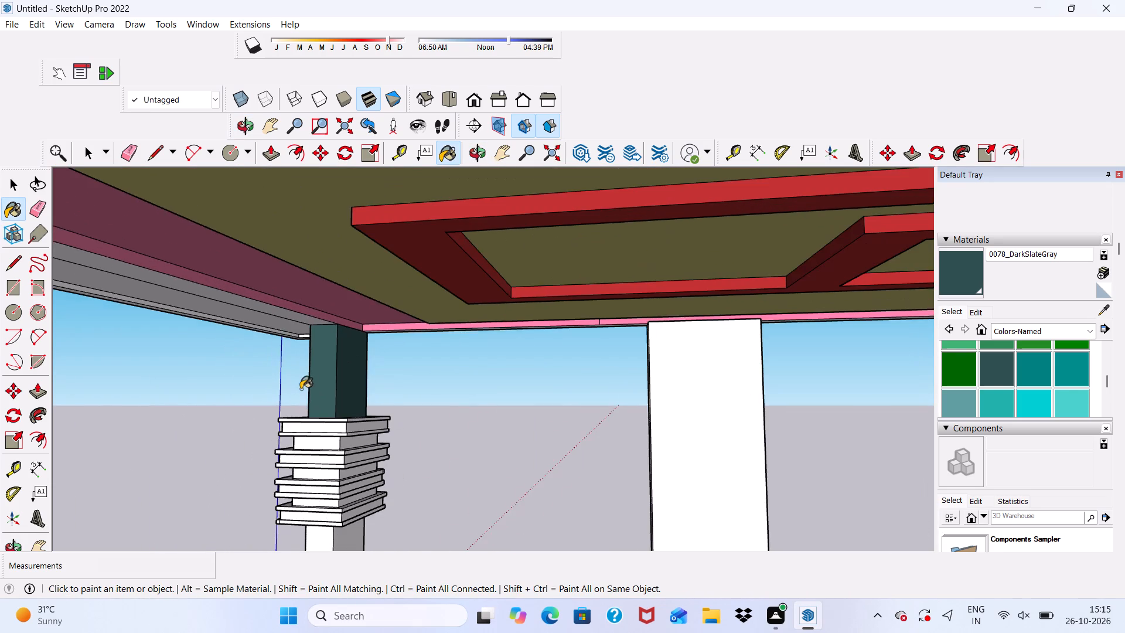
Paint two adjoining faces of the balcony column below its stacked mouldings with 0078_DarkSlateGray.
{"action": "middle_click_drag", "start_coordinate": [301, 389], "coordinate": [505, 390]}
{"action": "scroll", "coordinate": [490, 371], "scroll_direction": "down", "scroll_amount": 5}
{"action": "scroll", "coordinate": [350, 477], "scroll_direction": "up", "scroll_amount": 4}
{"action": "scroll", "coordinate": [418, 494], "scroll_direction": "up", "scroll_amount": 2}
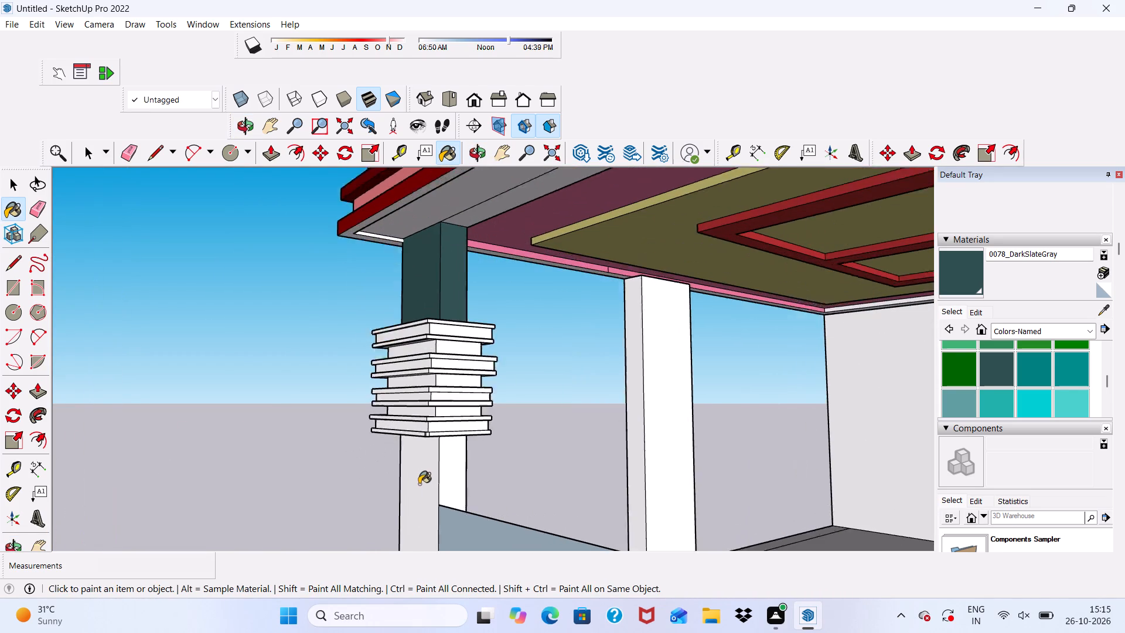
{"action": "scroll", "coordinate": [419, 484], "scroll_direction": "up", "scroll_amount": 1}
{"action": "left_click", "coordinate": [420, 483]}
{"action": "left_click", "coordinate": [460, 477]}
{"action": "scroll", "coordinate": [416, 478], "scroll_direction": "down", "scroll_amount": 2}
Paint the other separate faces of the balcony column below the mouldings with 0078_DarkSlateGray.
{"action": "middle_click_drag", "start_coordinate": [387, 482], "coordinate": [830, 491]}
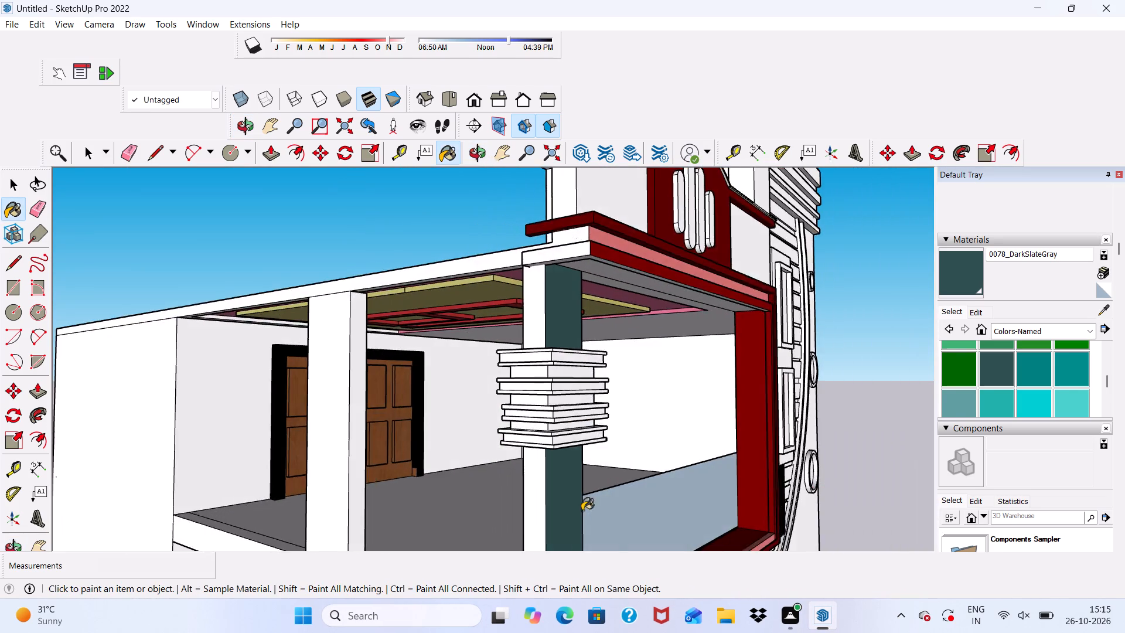
{"action": "scroll", "coordinate": [327, 467], "scroll_direction": "up", "scroll_amount": 5}
{"action": "scroll", "coordinate": [683, 501], "scroll_direction": "down", "scroll_amount": 1}
{"action": "left_click", "coordinate": [749, 489]}
{"action": "middle_click_drag", "start_coordinate": [749, 489], "coordinate": [946, 488]}
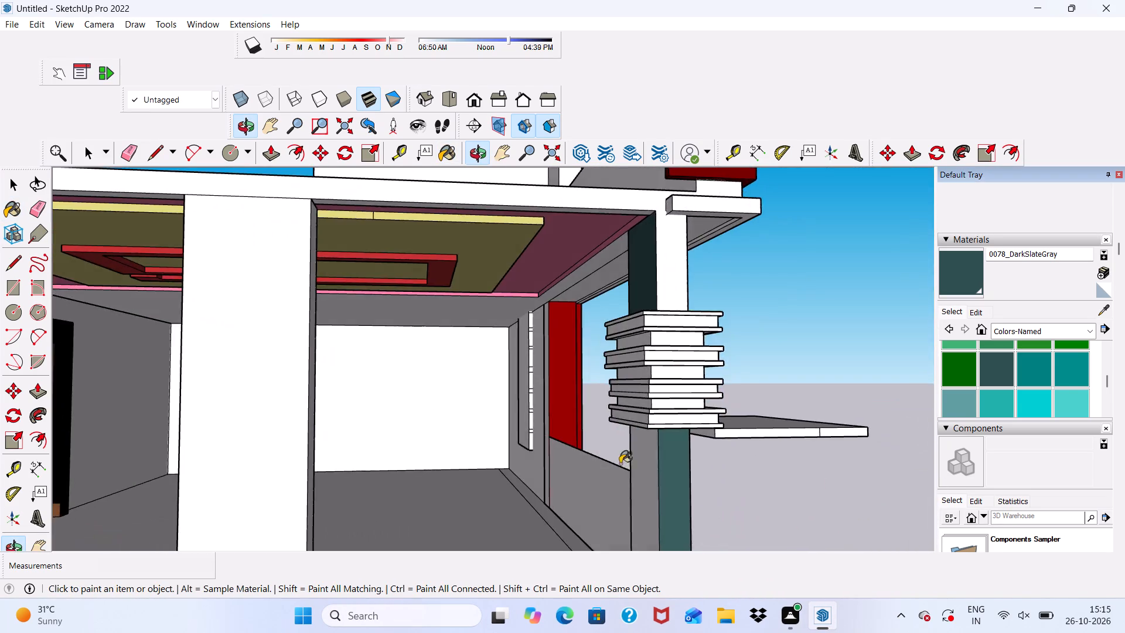
{"action": "scroll", "coordinate": [588, 453], "scroll_direction": "up", "scroll_amount": 3}
{"action": "left_click", "coordinate": [765, 457]}
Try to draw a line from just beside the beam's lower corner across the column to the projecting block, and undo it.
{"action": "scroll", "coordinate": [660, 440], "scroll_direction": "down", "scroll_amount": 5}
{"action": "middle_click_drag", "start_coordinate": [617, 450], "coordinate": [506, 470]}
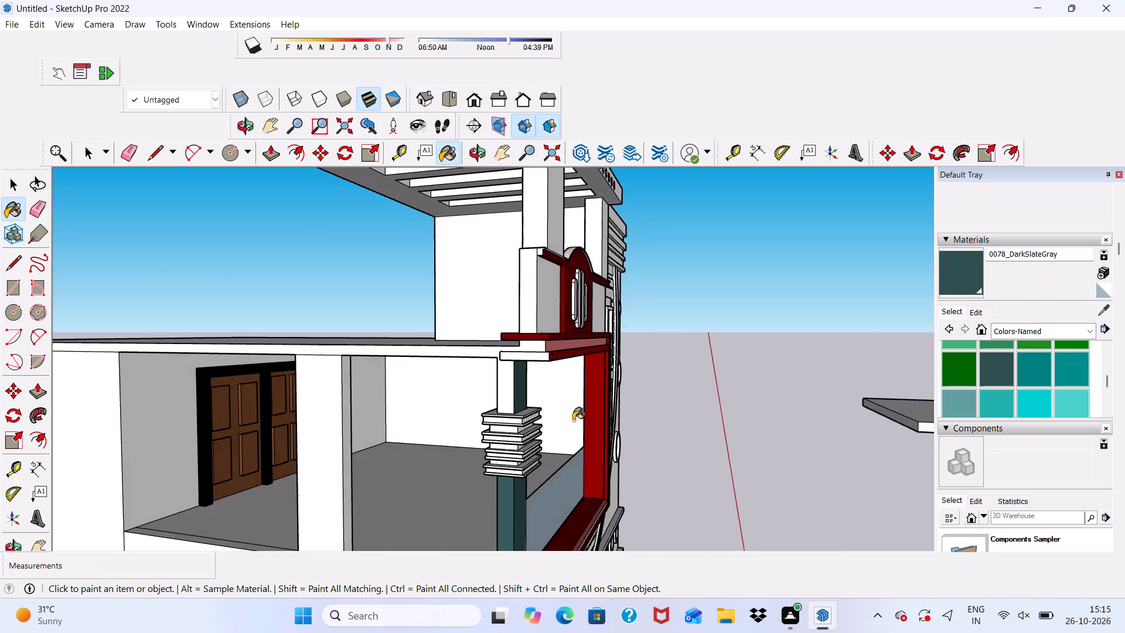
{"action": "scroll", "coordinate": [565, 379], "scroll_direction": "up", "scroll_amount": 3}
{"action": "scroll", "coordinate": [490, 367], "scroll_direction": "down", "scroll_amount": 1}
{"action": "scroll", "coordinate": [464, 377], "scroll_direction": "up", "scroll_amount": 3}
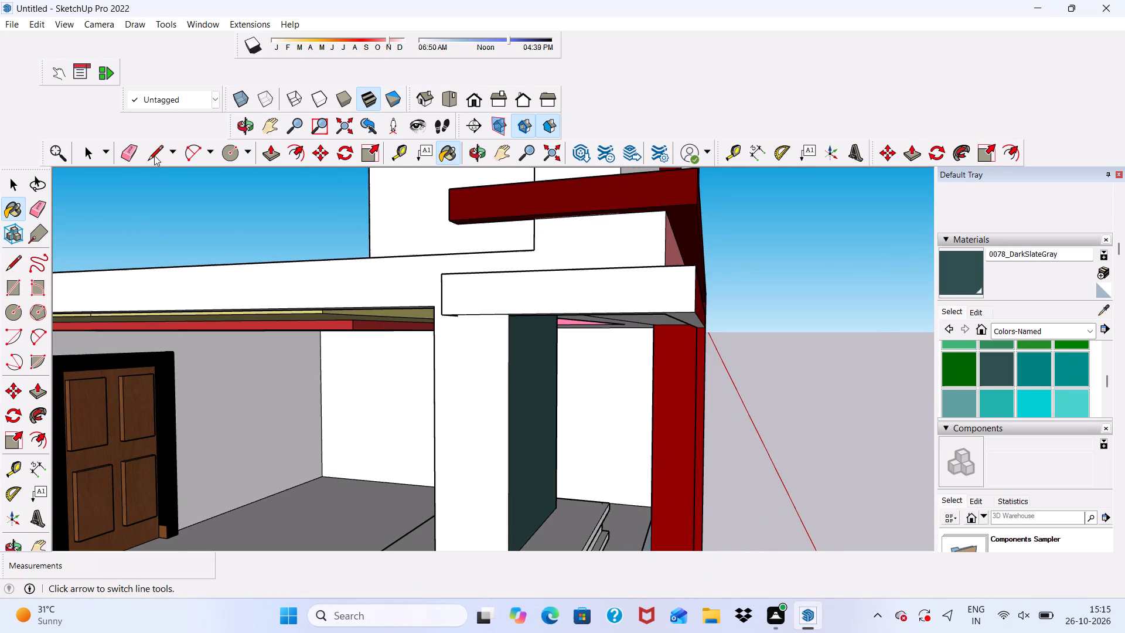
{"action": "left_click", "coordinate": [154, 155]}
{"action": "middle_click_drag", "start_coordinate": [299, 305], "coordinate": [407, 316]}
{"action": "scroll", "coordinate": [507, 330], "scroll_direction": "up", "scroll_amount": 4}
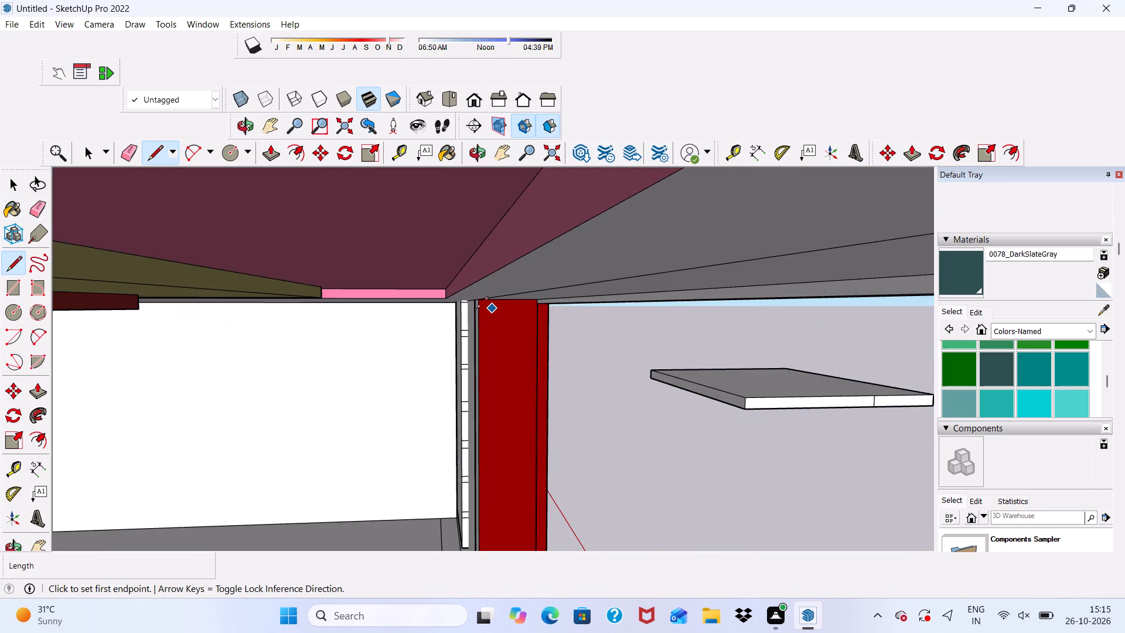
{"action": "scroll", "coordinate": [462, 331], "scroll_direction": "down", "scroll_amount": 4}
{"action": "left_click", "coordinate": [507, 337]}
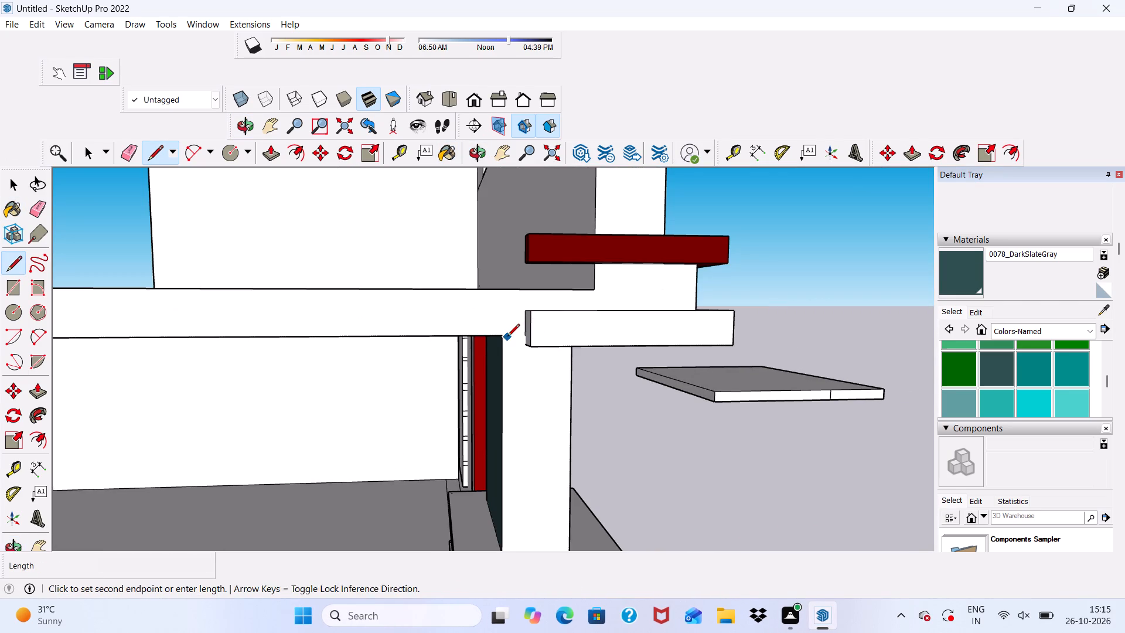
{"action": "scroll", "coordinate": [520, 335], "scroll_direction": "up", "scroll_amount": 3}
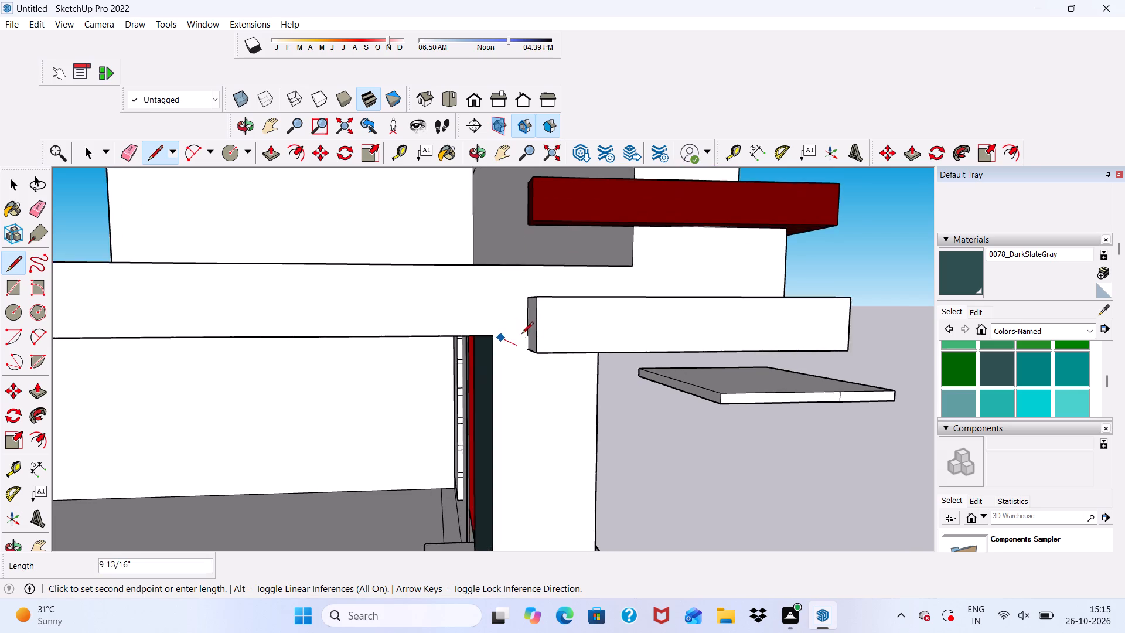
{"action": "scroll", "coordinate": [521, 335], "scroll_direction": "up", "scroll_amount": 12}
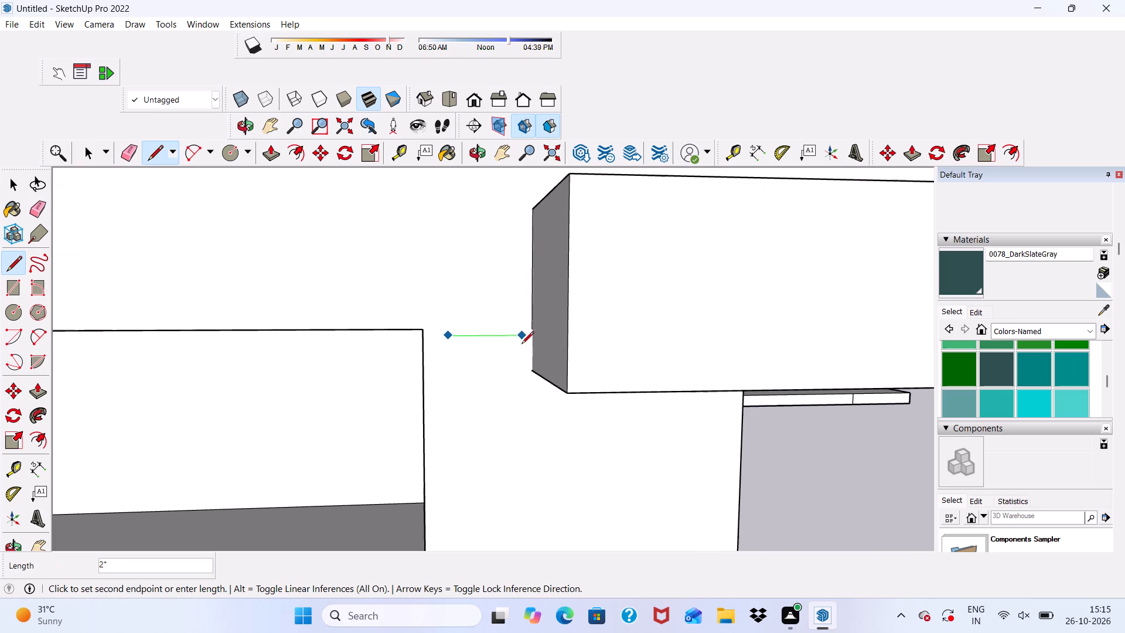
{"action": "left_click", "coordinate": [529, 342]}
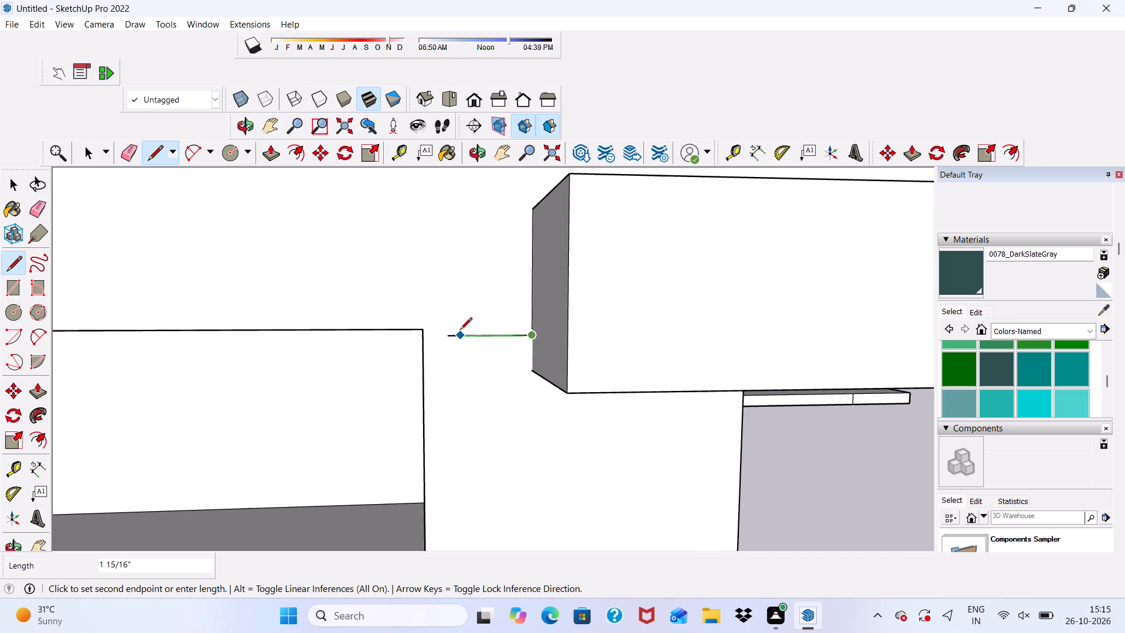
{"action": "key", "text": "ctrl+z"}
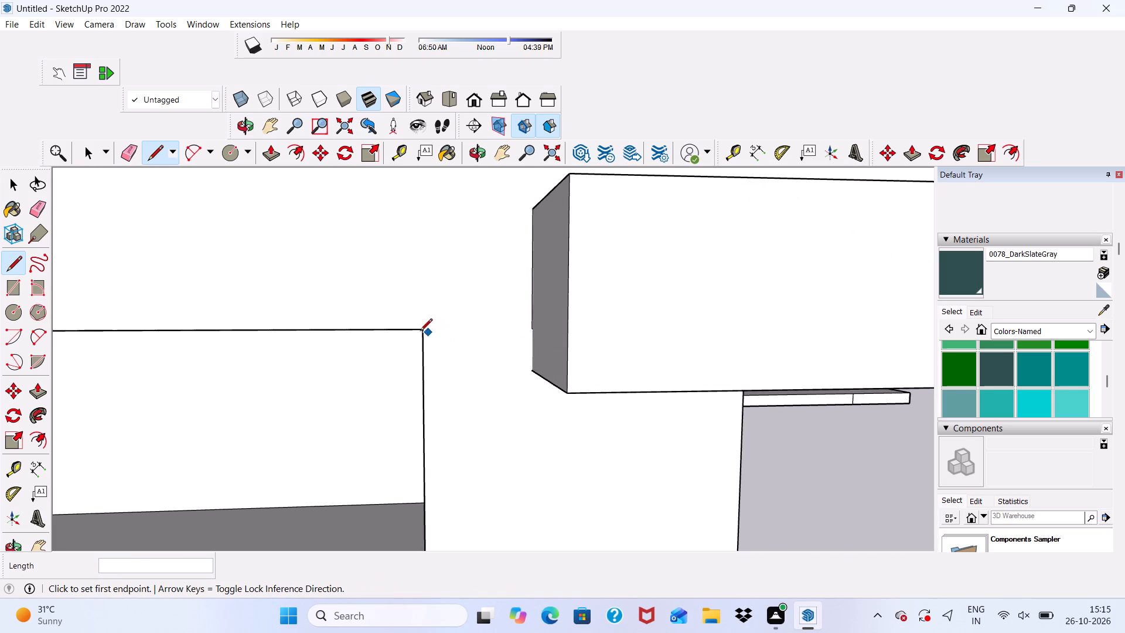
Draw a line about 2 15/16" long from the beam's lower corner across the column to the projecting block.
{"action": "left_click", "coordinate": [420, 331]}
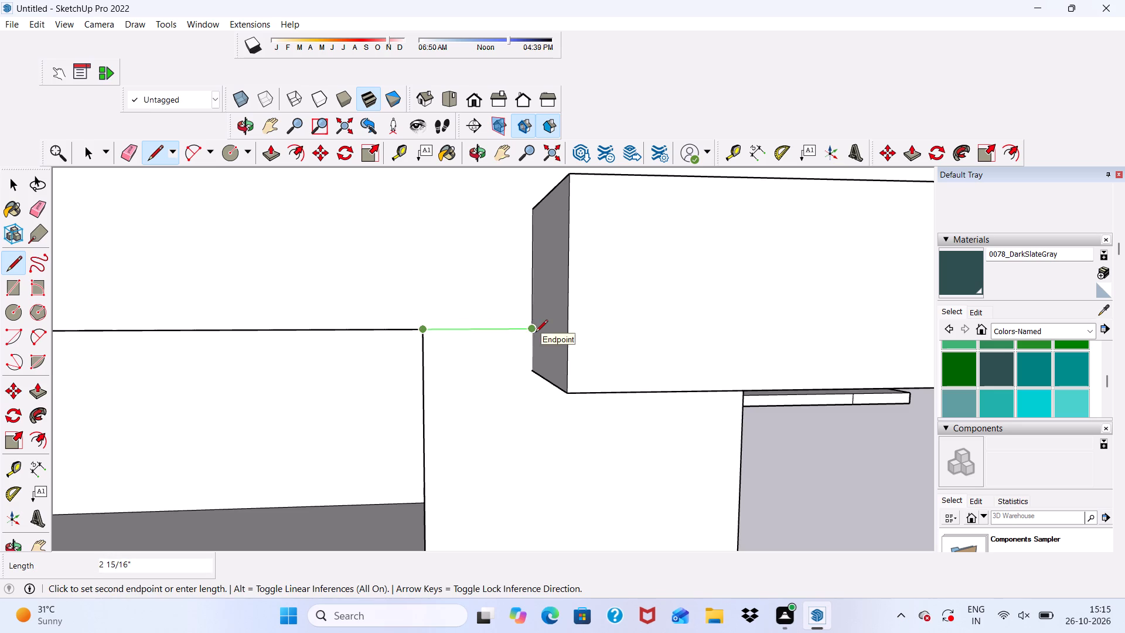
{"action": "left_click", "coordinate": [536, 333]}
{"action": "key", "text": "space"}
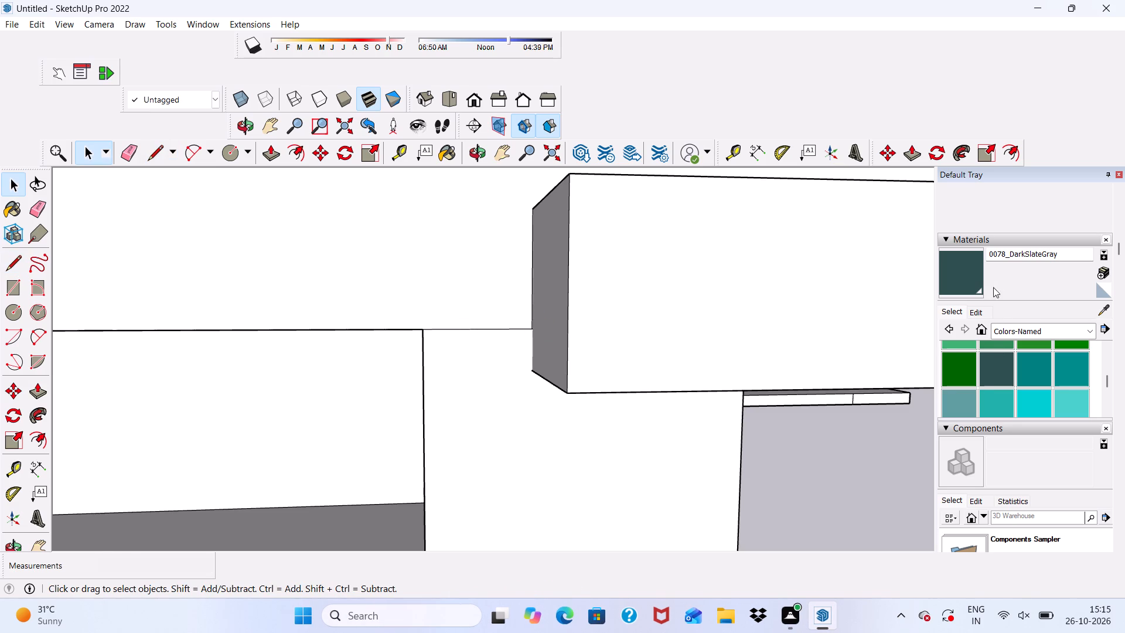
Paint the column's outer face below the new dividing line with 0078_DarkSlateGray.
{"action": "left_click", "coordinate": [973, 279]}
{"action": "left_click", "coordinate": [545, 444]}
Examine the balcony front, the painted column and the neighbouring facade from farther away.
{"action": "scroll", "coordinate": [493, 392], "scroll_direction": "down", "scroll_amount": 11}
{"action": "middle_click_drag", "start_coordinate": [563, 457], "coordinate": [192, 426]}
{"action": "scroll", "coordinate": [277, 401], "scroll_direction": "down", "scroll_amount": 10}
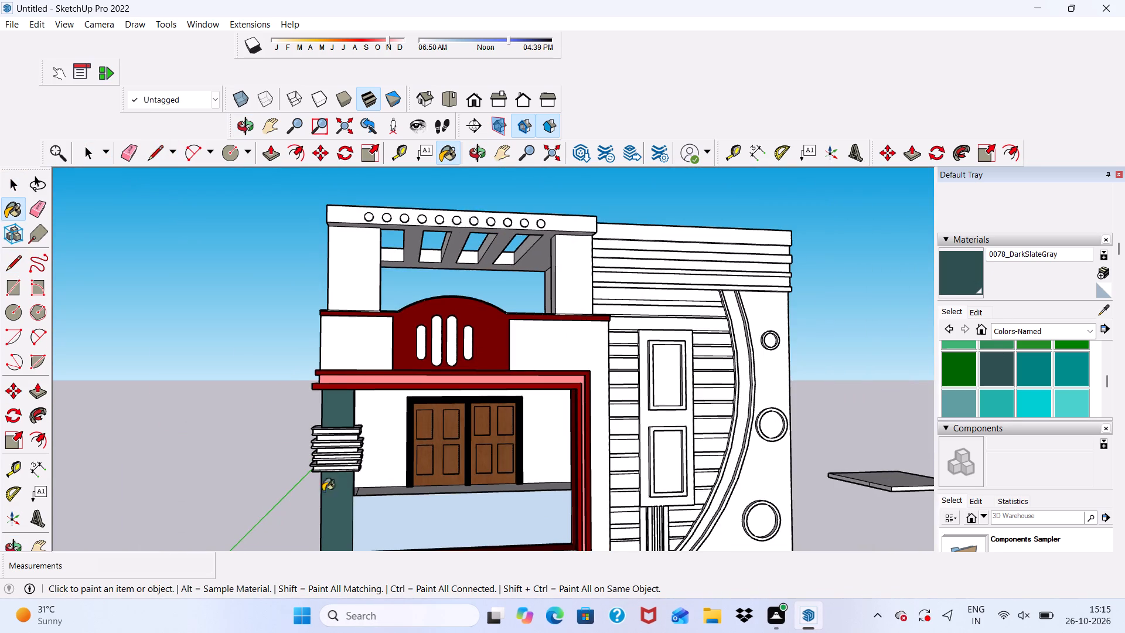
{"action": "middle_click_drag", "start_coordinate": [332, 510], "coordinate": [341, 520]}
{"action": "key", "text": "space"}
{"action": "scroll", "coordinate": [336, 478], "scroll_direction": "down", "scroll_amount": 4}
{"action": "scroll", "coordinate": [409, 498], "scroll_direction": "up", "scroll_amount": 10}
{"action": "middle_click_drag", "start_coordinate": [425, 510], "coordinate": [369, 519]}
{"action": "scroll", "coordinate": [190, 410], "scroll_direction": "down", "scroll_amount": 3}
{"action": "scroll", "coordinate": [99, 397], "scroll_direction": "down", "scroll_amount": 1}
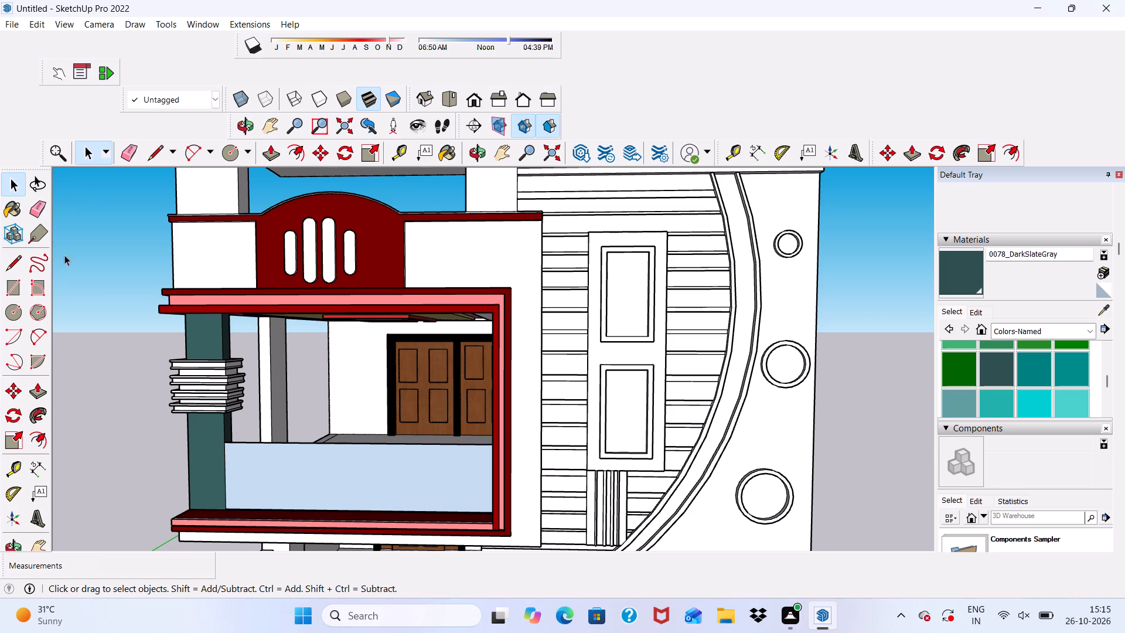
{"action": "scroll", "coordinate": [214, 467], "scroll_direction": "down", "scroll_amount": 1}
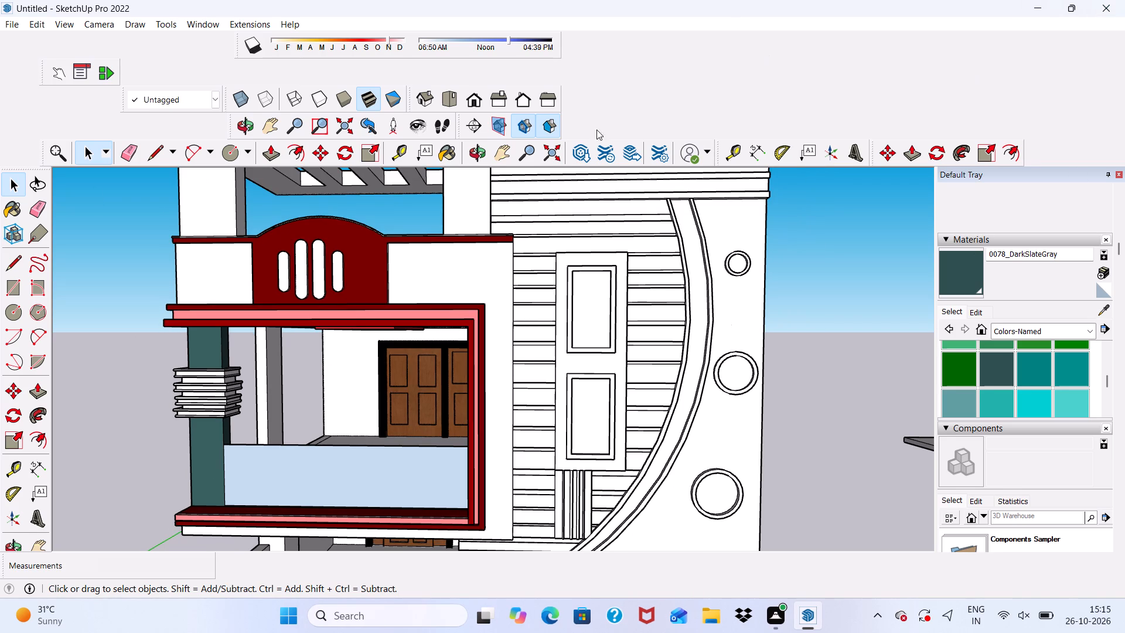
Paint the front face of the column's second moulding band from the top with 0019_Crimson from Colors-Named.
{"action": "scroll", "coordinate": [998, 376], "scroll_direction": "up", "scroll_amount": 5}
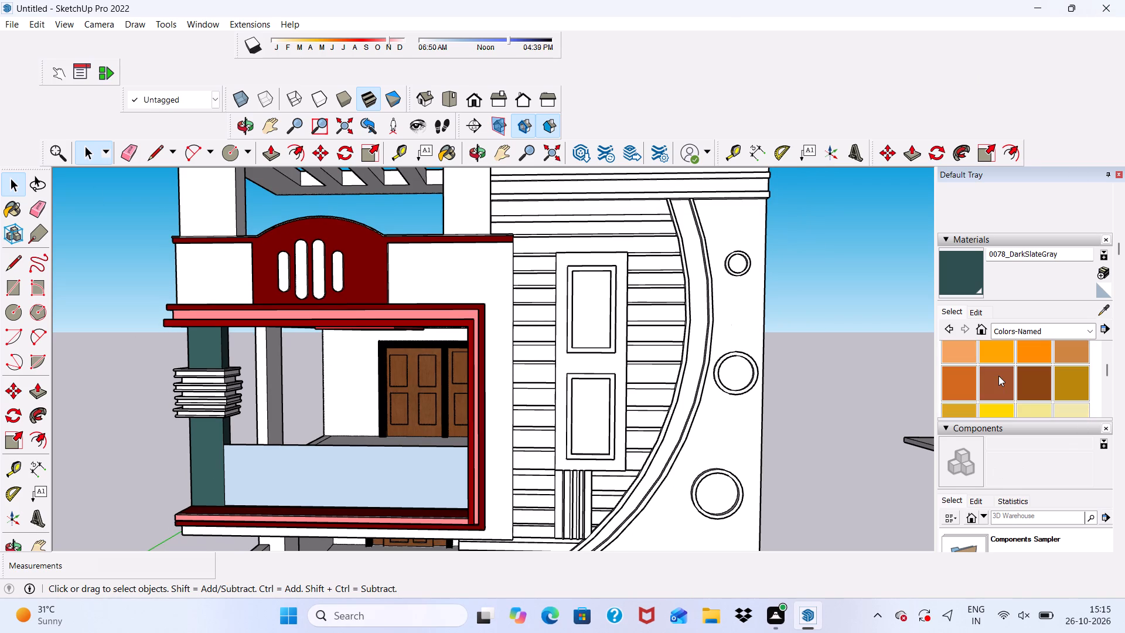
{"action": "scroll", "coordinate": [998, 376], "scroll_direction": "up", "scroll_amount": 3}
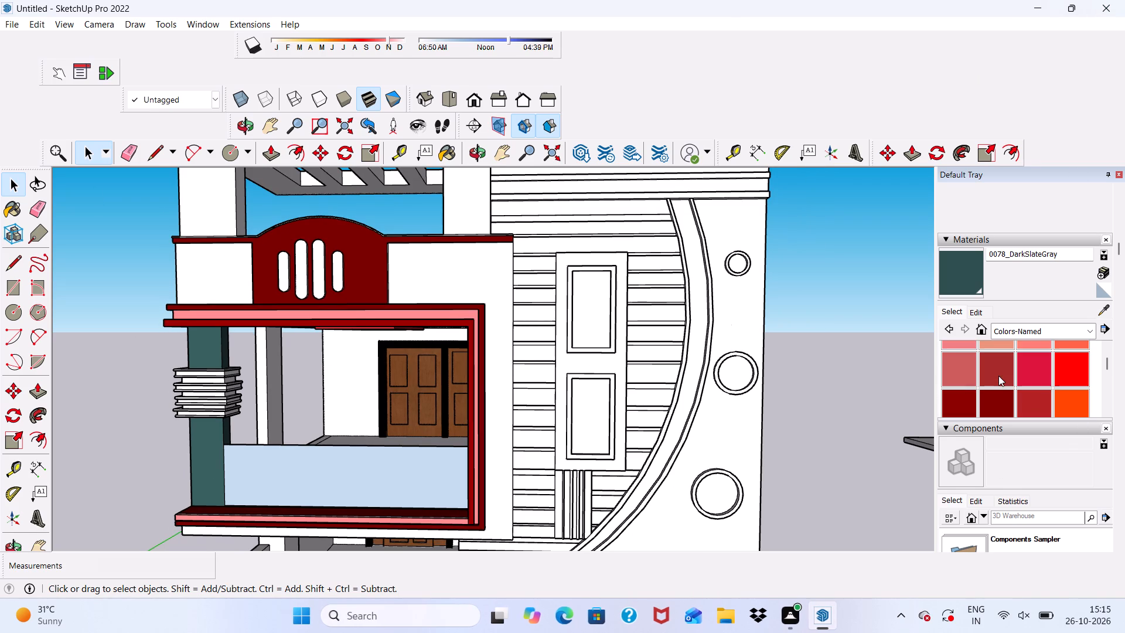
{"action": "left_click", "coordinate": [1041, 372]}
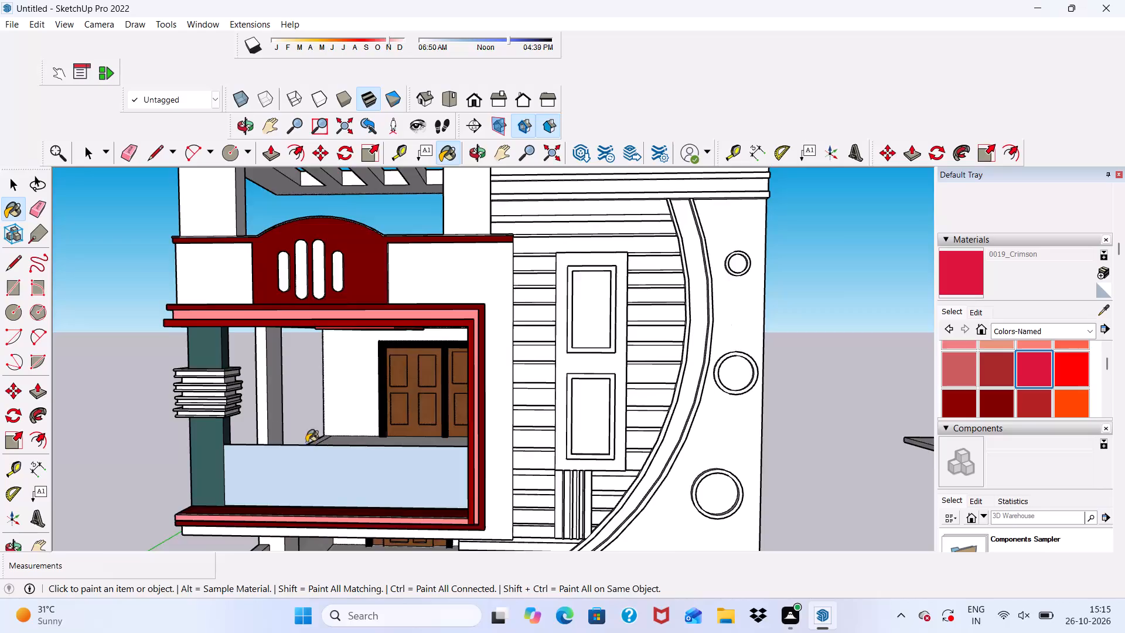
{"action": "scroll", "coordinate": [258, 436], "scroll_direction": "up", "scroll_amount": 3}
{"action": "scroll", "coordinate": [220, 401], "scroll_direction": "up", "scroll_amount": 16}
{"action": "left_click", "coordinate": [194, 325]}
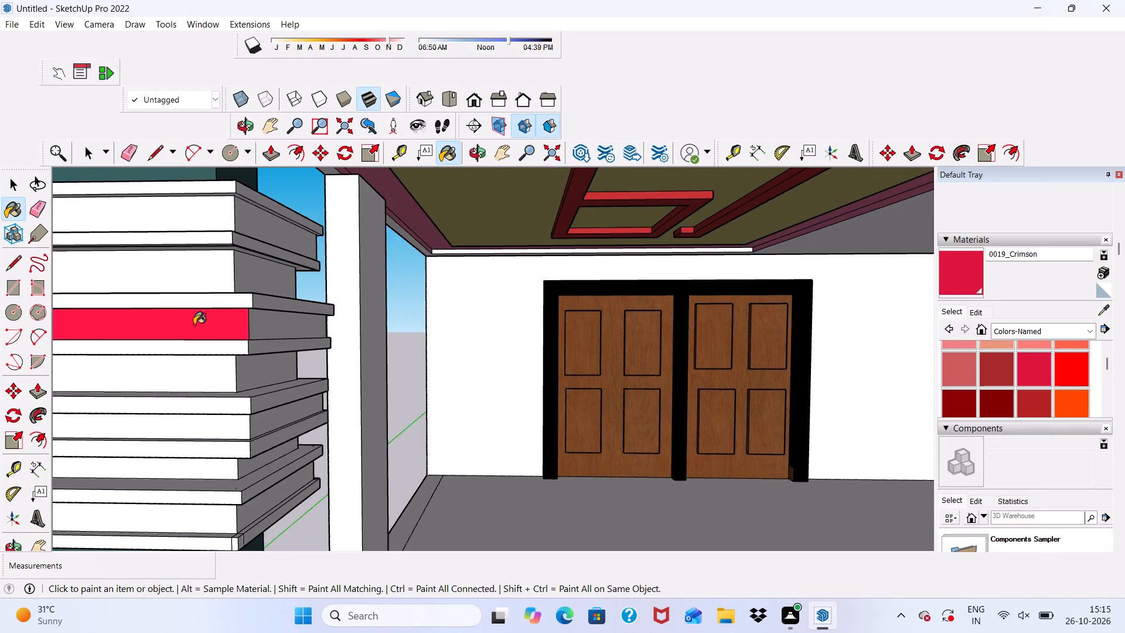
Paint the side face adjoining the front of the second moulding band with 0019_Crimson.
{"action": "scroll", "coordinate": [194, 325], "scroll_direction": "up", "scroll_amount": 1}
{"action": "scroll", "coordinate": [231, 383], "scroll_direction": "down", "scroll_amount": 6}
{"action": "scroll", "coordinate": [291, 410], "scroll_direction": "up", "scroll_amount": 4}
{"action": "scroll", "coordinate": [292, 410], "scroll_direction": "down", "scroll_amount": 1}
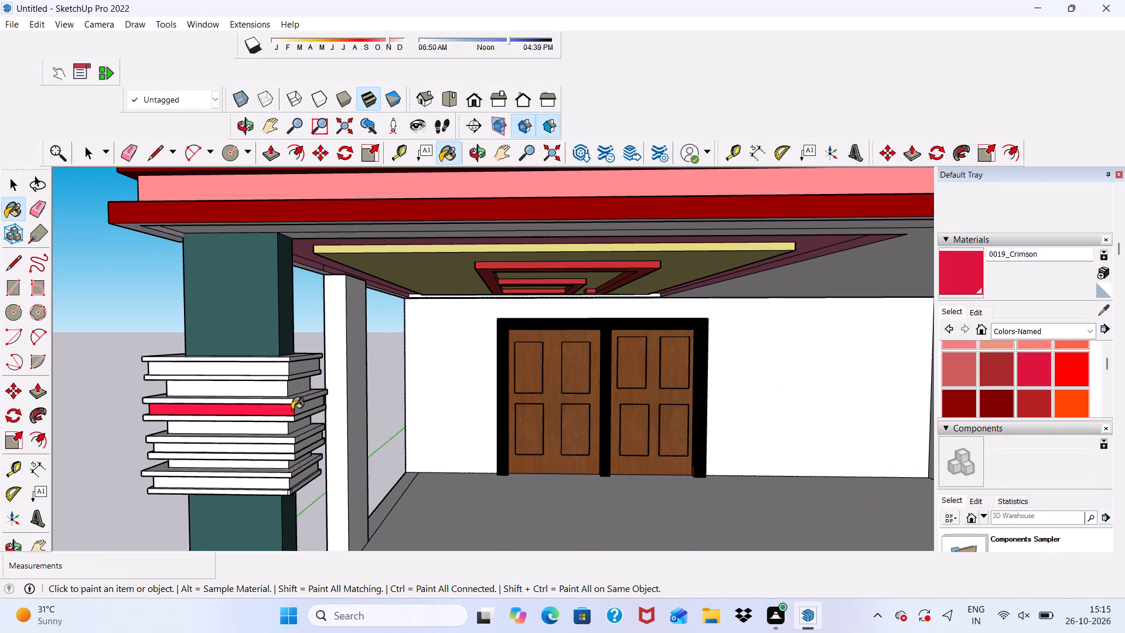
{"action": "scroll", "coordinate": [272, 413], "scroll_direction": "up", "scroll_amount": 4}
{"action": "middle_click_drag", "start_coordinate": [276, 440], "coordinate": [150, 430]}
{"action": "scroll", "coordinate": [342, 403], "scroll_direction": "up", "scroll_amount": 6}
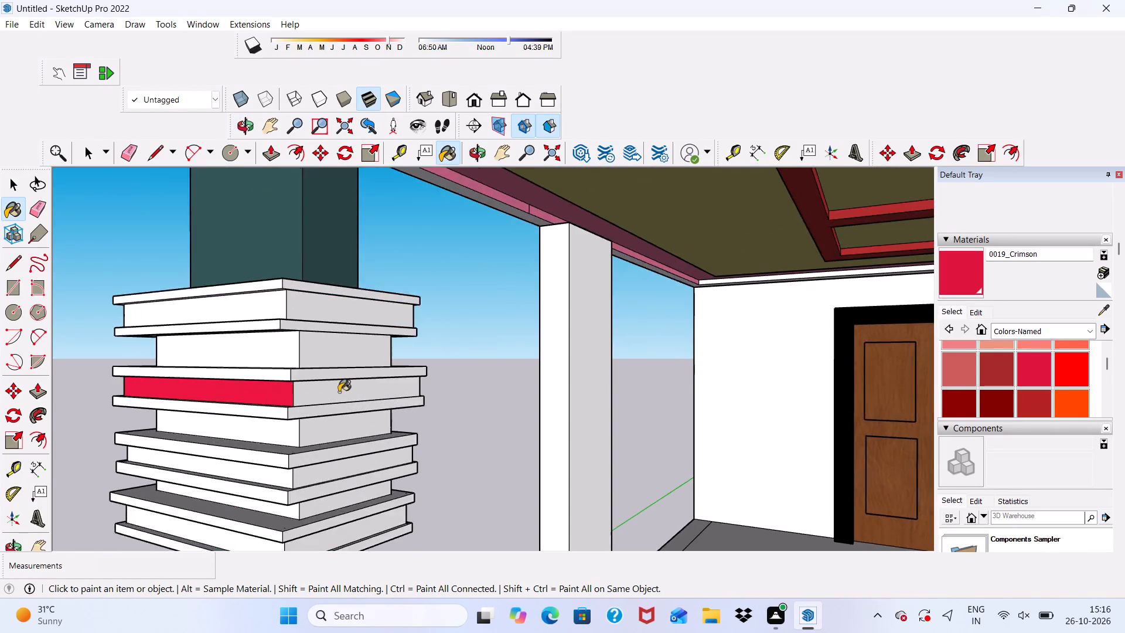
{"action": "scroll", "coordinate": [339, 392], "scroll_direction": "up", "scroll_amount": 4}
{"action": "left_click", "coordinate": [321, 388]}
Paint the two remaining faces of the second moulding band with 0019_Crimson.
{"action": "scroll", "coordinate": [333, 407], "scroll_direction": "down", "scroll_amount": 3}
{"action": "middle_click_drag", "start_coordinate": [358, 429], "coordinate": [47, 435]}
{"action": "scroll", "coordinate": [505, 407], "scroll_direction": "up", "scroll_amount": 7}
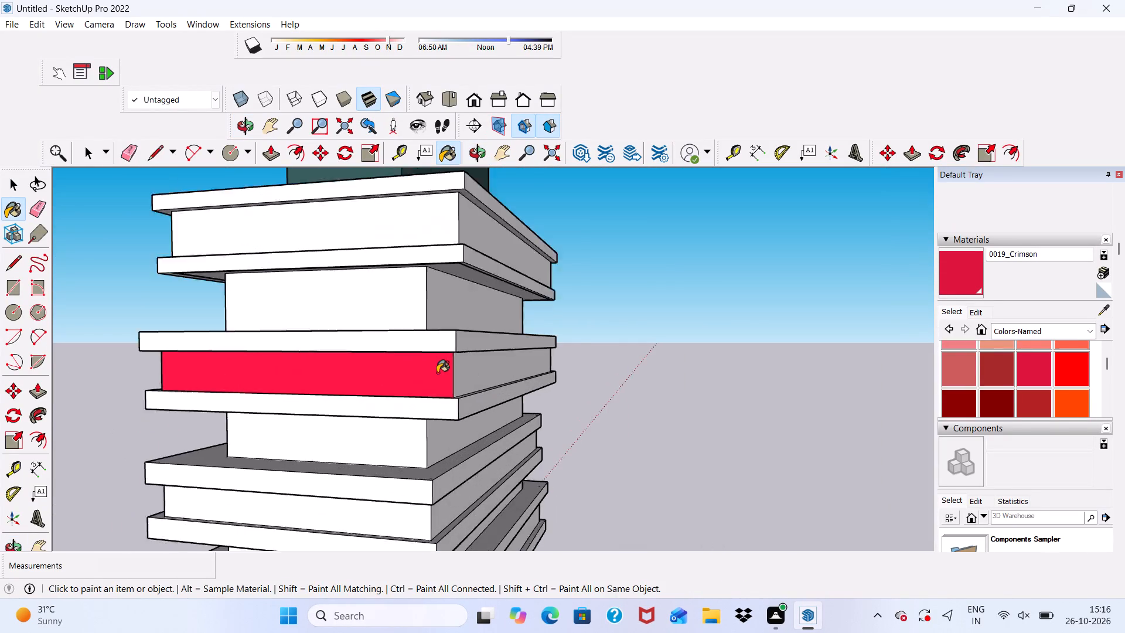
{"action": "scroll", "coordinate": [437, 373], "scroll_direction": "up", "scroll_amount": 2}
{"action": "left_click", "coordinate": [469, 376]}
{"action": "middle_click_drag", "start_coordinate": [475, 389], "coordinate": [142, 394]}
{"action": "scroll", "coordinate": [627, 394], "scroll_direction": "down", "scroll_amount": 1}
{"action": "middle_click_drag", "start_coordinate": [631, 396], "coordinate": [380, 401]}
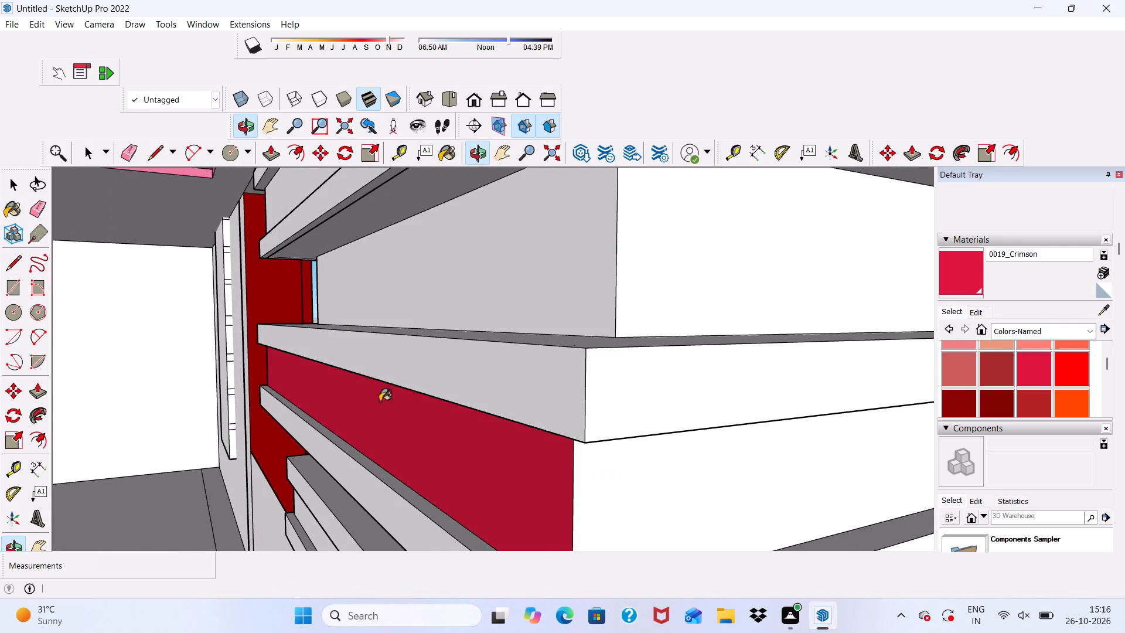
{"action": "left_click", "coordinate": [678, 474]}
Paint three faces of the column's third moulding band from the top with 0019_Crimson.
{"action": "scroll", "coordinate": [480, 389], "scroll_direction": "down", "scroll_amount": 9}
{"action": "middle_click_drag", "start_coordinate": [650, 465], "coordinate": [366, 418]}
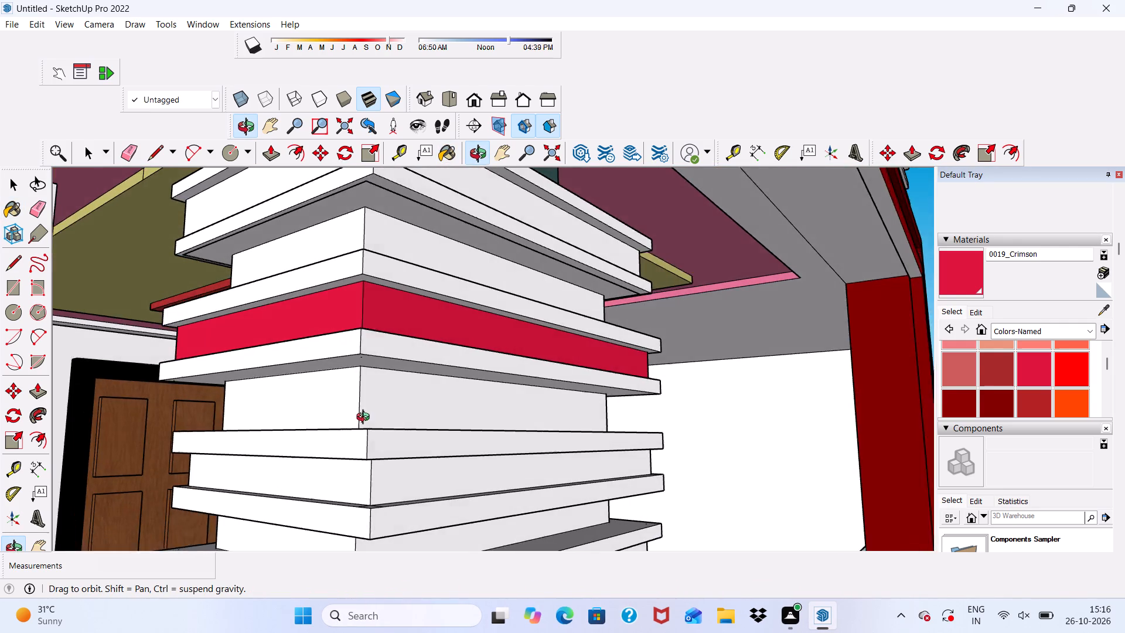
{"action": "middle_click_drag", "start_coordinate": [366, 418], "coordinate": [365, 418]}
{"action": "scroll", "coordinate": [403, 517], "scroll_direction": "up", "scroll_amount": 4}
{"action": "left_click", "coordinate": [402, 476]}
{"action": "left_click", "coordinate": [309, 458]}
{"action": "scroll", "coordinate": [312, 458], "scroll_direction": "down", "scroll_amount": 4}
{"action": "middle_click_drag", "start_coordinate": [503, 504], "coordinate": [497, 506]}
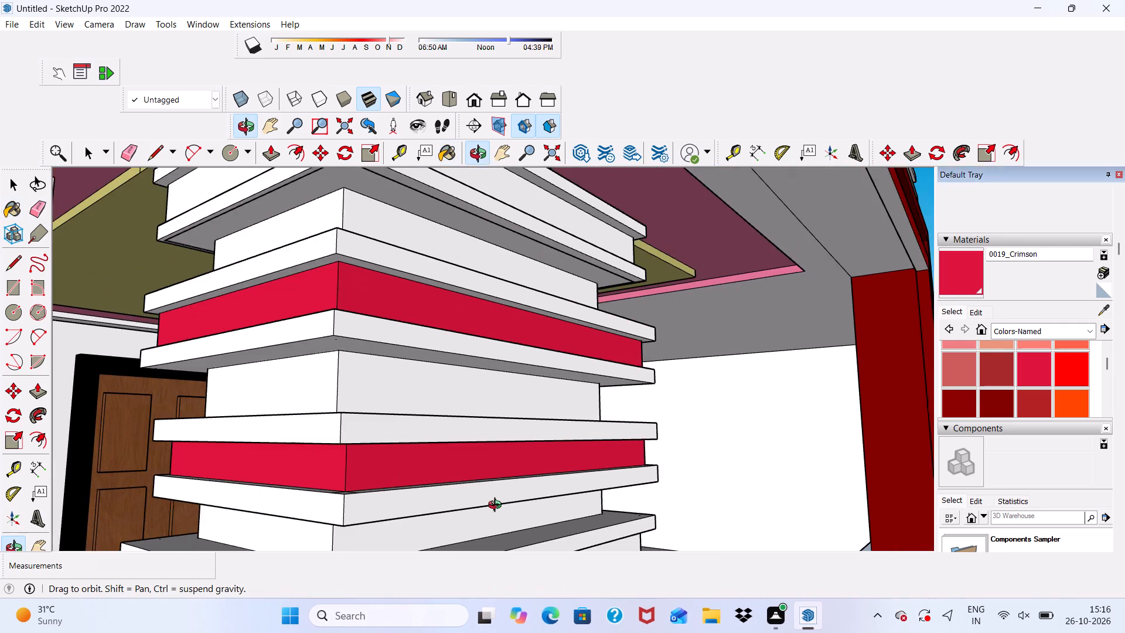
{"action": "middle_click_drag", "start_coordinate": [497, 506], "coordinate": [197, 508]}
{"action": "scroll", "coordinate": [729, 477], "scroll_direction": "up", "scroll_amount": 5}
{"action": "scroll", "coordinate": [595, 438], "scroll_direction": "down", "scroll_amount": 5}
{"action": "scroll", "coordinate": [499, 428], "scroll_direction": "up", "scroll_amount": 2}
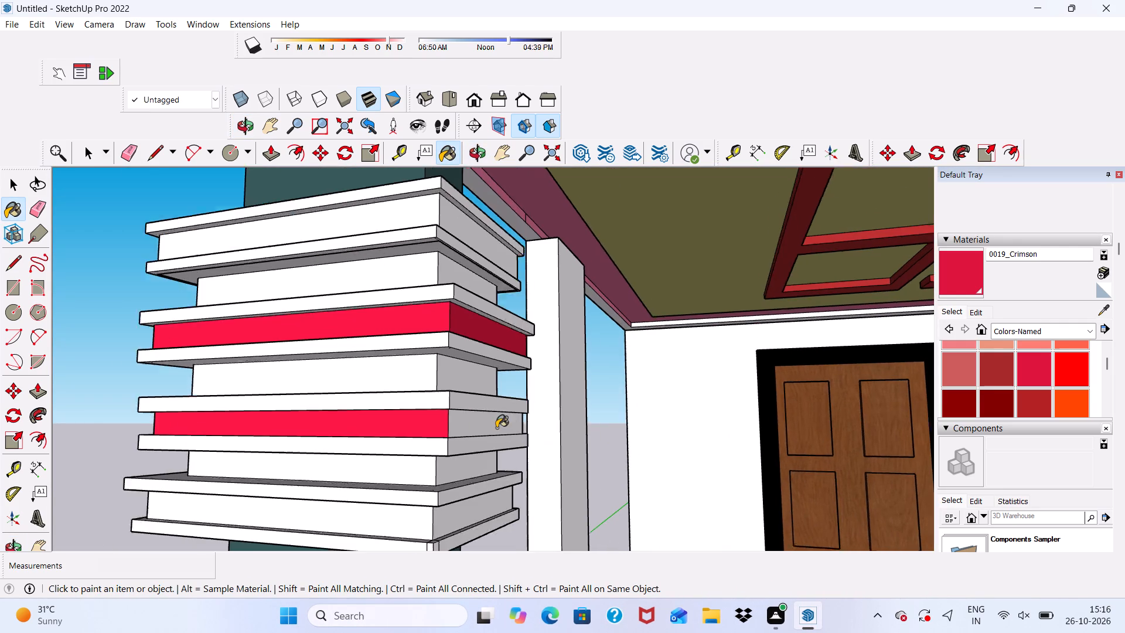
{"action": "scroll", "coordinate": [496, 428], "scroll_direction": "up", "scroll_amount": 3}
{"action": "left_click", "coordinate": [459, 427]}
Paint the remaining face of the third moulding band with 0019_Crimson.
{"action": "scroll", "coordinate": [485, 441], "scroll_direction": "down", "scroll_amount": 1}
{"action": "middle_click_drag", "start_coordinate": [487, 443], "coordinate": [387, 456]}
{"action": "scroll", "coordinate": [614, 441], "scroll_direction": "down", "scroll_amount": 3}
{"action": "middle_click_drag", "start_coordinate": [652, 469], "coordinate": [576, 463]}
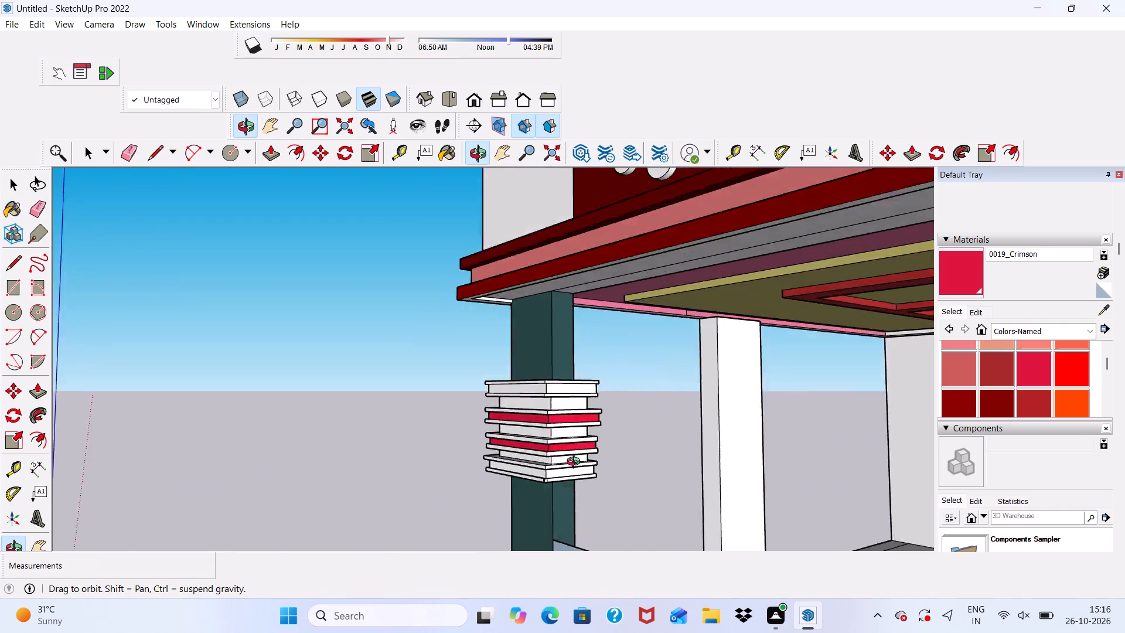
{"action": "middle_click_drag", "start_coordinate": [576, 463], "coordinate": [427, 448]}
{"action": "scroll", "coordinate": [561, 447], "scroll_direction": "up", "scroll_amount": 7}
{"action": "scroll", "coordinate": [479, 430], "scroll_direction": "down", "scroll_amount": 5}
{"action": "scroll", "coordinate": [500, 438], "scroll_direction": "up", "scroll_amount": 4}
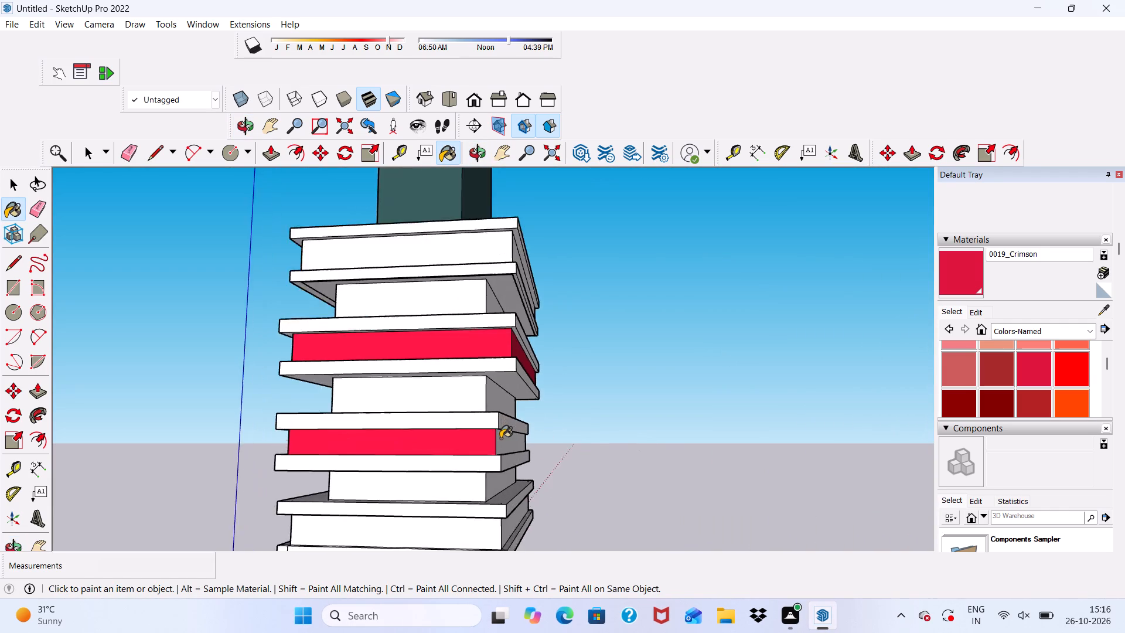
{"action": "scroll", "coordinate": [500, 438], "scroll_direction": "up", "scroll_amount": 4}
{"action": "left_click", "coordinate": [502, 438]}
Paint all four faces of the column's lowest moulding band with 0019_Crimson.
{"action": "scroll", "coordinate": [505, 438], "scroll_direction": "down", "scroll_amount": 3}
{"action": "middle_click_drag", "start_coordinate": [547, 463], "coordinate": [837, 429]}
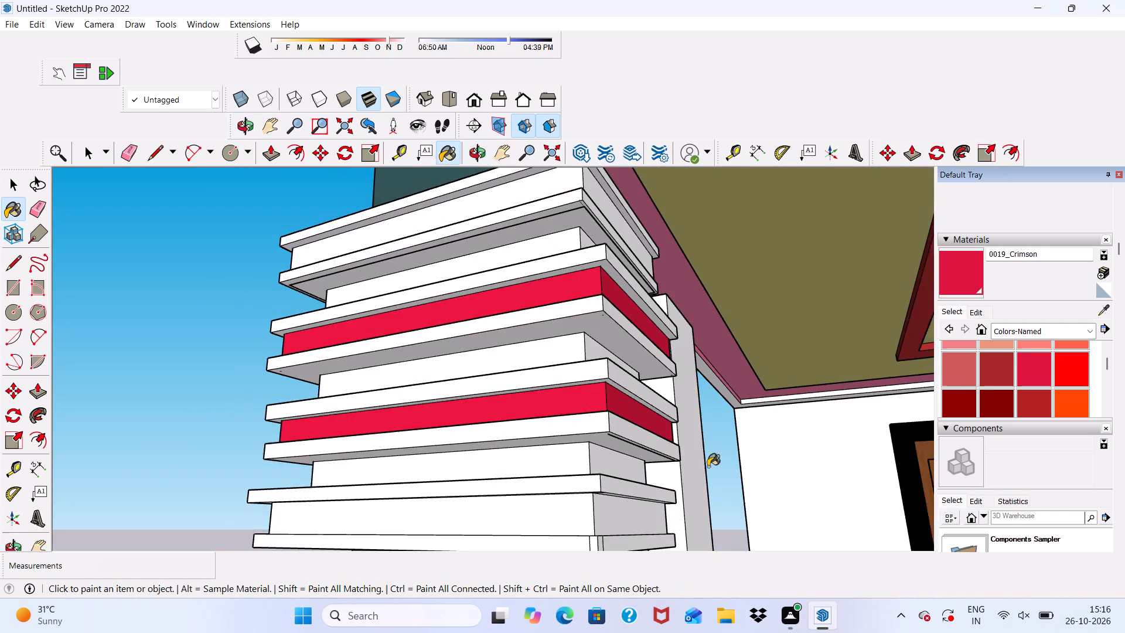
{"action": "scroll", "coordinate": [649, 488], "scroll_direction": "up", "scroll_amount": 2}
{"action": "left_click", "coordinate": [541, 519]}
{"action": "left_click", "coordinate": [608, 525]}
{"action": "scroll", "coordinate": [592, 460], "scroll_direction": "down", "scroll_amount": 5}
{"action": "middle_click_drag", "start_coordinate": [507, 469], "coordinate": [796, 479]}
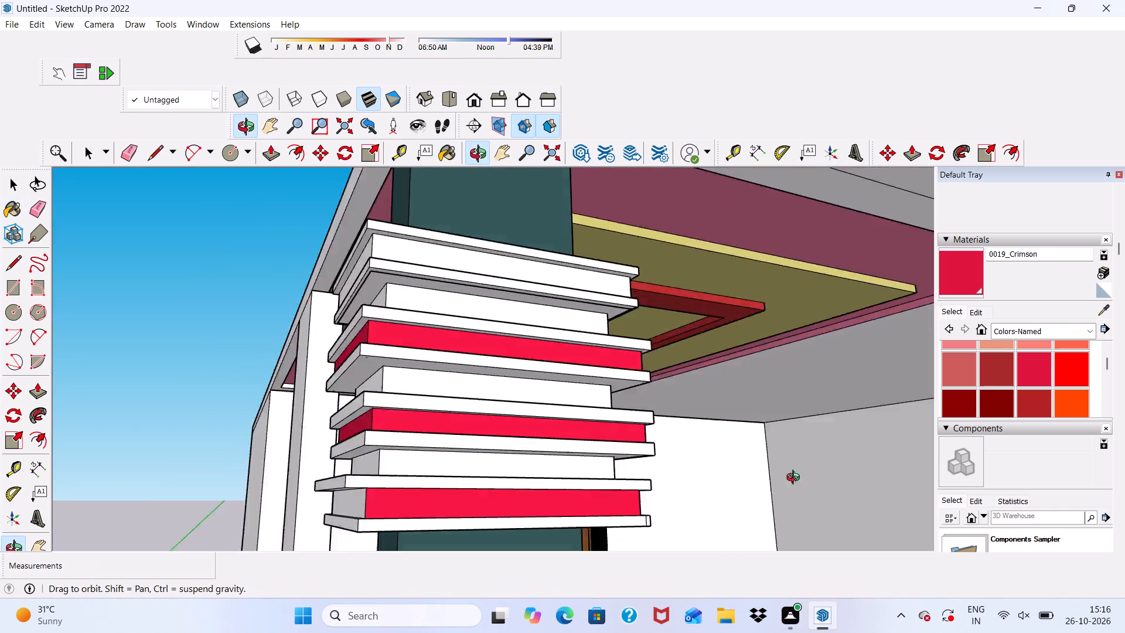
{"action": "middle_click_drag", "start_coordinate": [796, 479], "coordinate": [889, 488]}
{"action": "scroll", "coordinate": [479, 549], "scroll_direction": "up", "scroll_amount": 4}
{"action": "left_click", "coordinate": [457, 501]}
{"action": "scroll", "coordinate": [465, 502], "scroll_direction": "down", "scroll_amount": 1}
{"action": "middle_click_drag", "start_coordinate": [469, 504], "coordinate": [834, 504]}
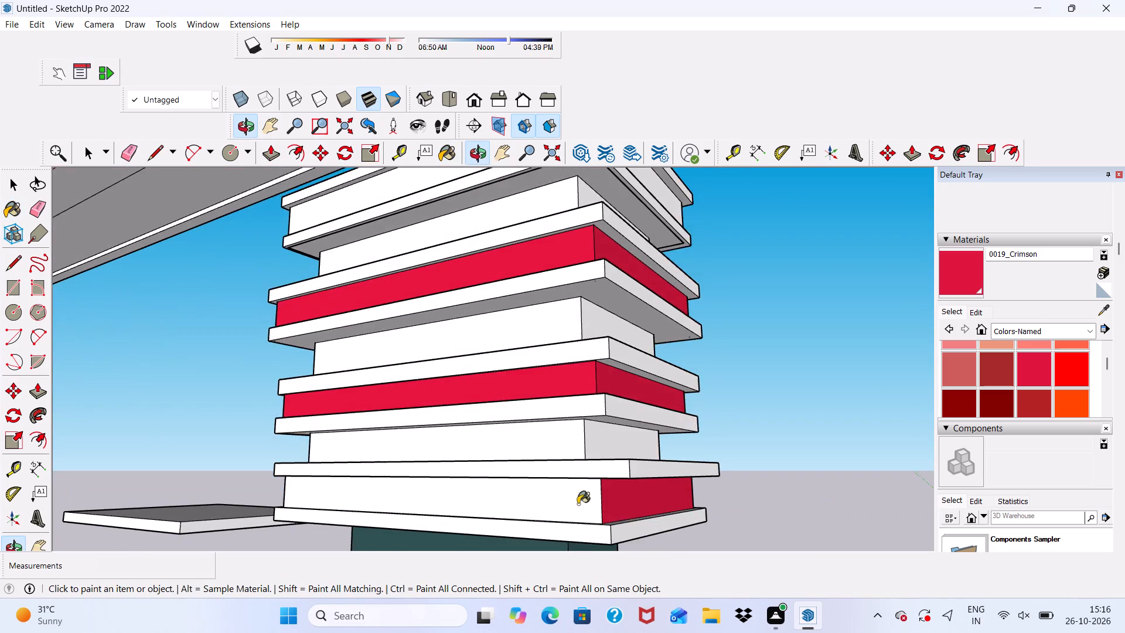
{"action": "scroll", "coordinate": [521, 504], "scroll_direction": "up", "scroll_amount": 1}
{"action": "left_click", "coordinate": [521, 502]}
Paint all four faces of the column's top moulding band with 0019_Crimson.
{"action": "scroll", "coordinate": [487, 484], "scroll_direction": "down", "scroll_amount": 4}
{"action": "middle_click_drag", "start_coordinate": [523, 523], "coordinate": [589, 529]}
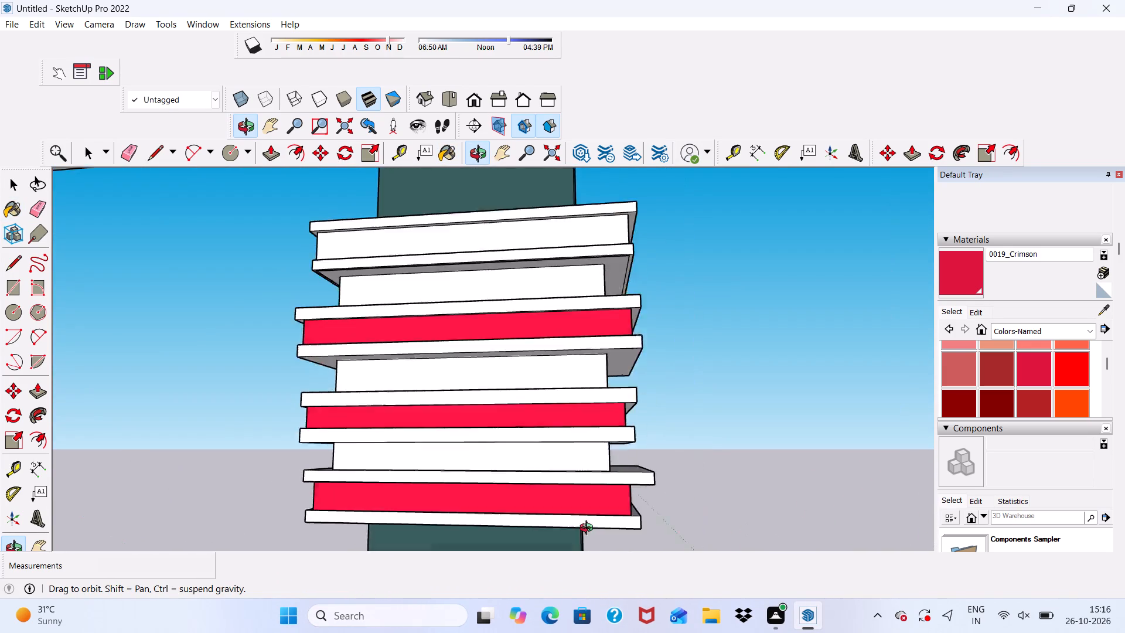
{"action": "middle_click_drag", "start_coordinate": [589, 529], "coordinate": [368, 530]}
{"action": "scroll", "coordinate": [502, 194], "scroll_direction": "up", "scroll_amount": 4}
{"action": "left_click", "coordinate": [477, 219]}
{"action": "scroll", "coordinate": [497, 268], "scroll_direction": "down", "scroll_amount": 1}
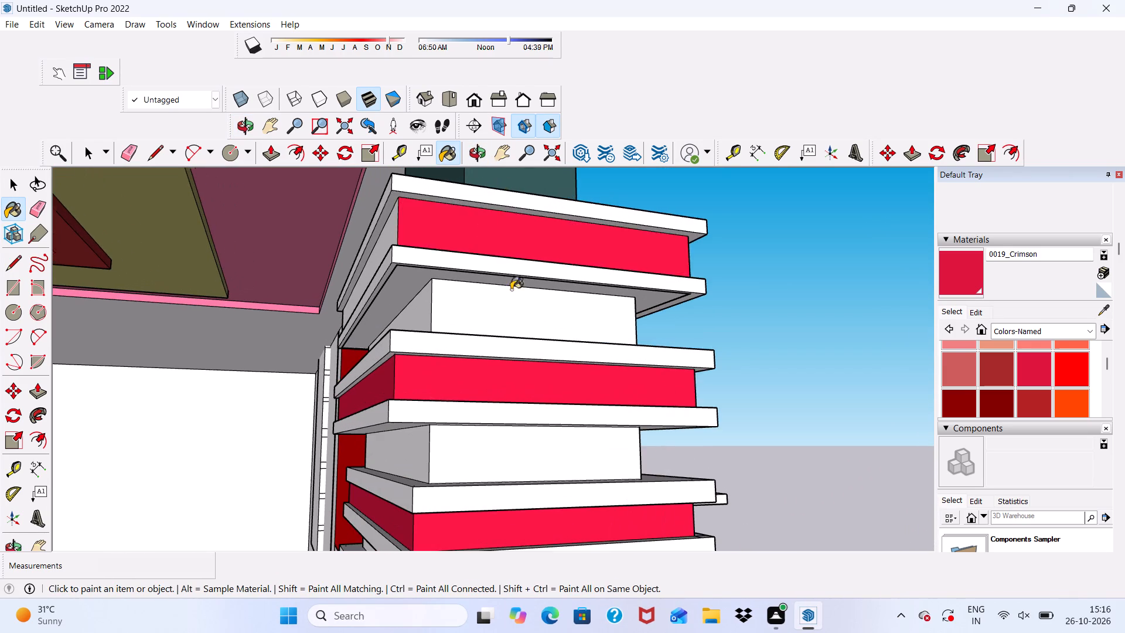
{"action": "scroll", "coordinate": [511, 290], "scroll_direction": "down", "scroll_amount": 2}
{"action": "middle_click_drag", "start_coordinate": [585, 347], "coordinate": [238, 384]}
{"action": "left_click", "coordinate": [397, 275]}
{"action": "scroll", "coordinate": [447, 313], "scroll_direction": "down", "scroll_amount": 3}
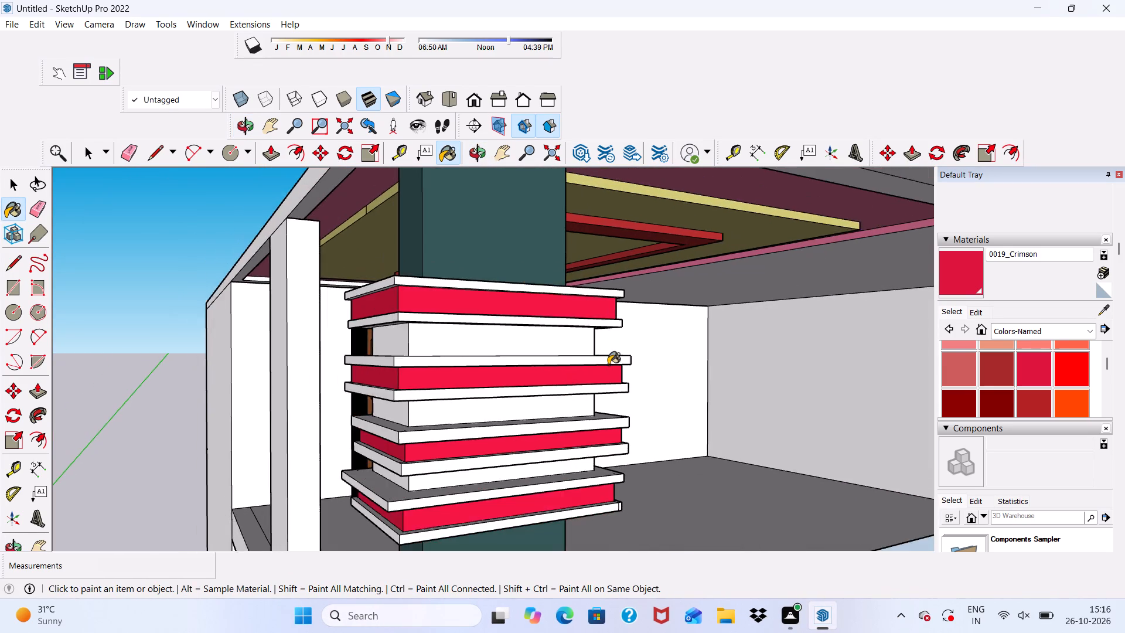
{"action": "middle_click_drag", "start_coordinate": [608, 366], "coordinate": [260, 380]}
{"action": "left_click", "coordinate": [536, 313]}
{"action": "middle_click_drag", "start_coordinate": [554, 335], "coordinate": [475, 349]}
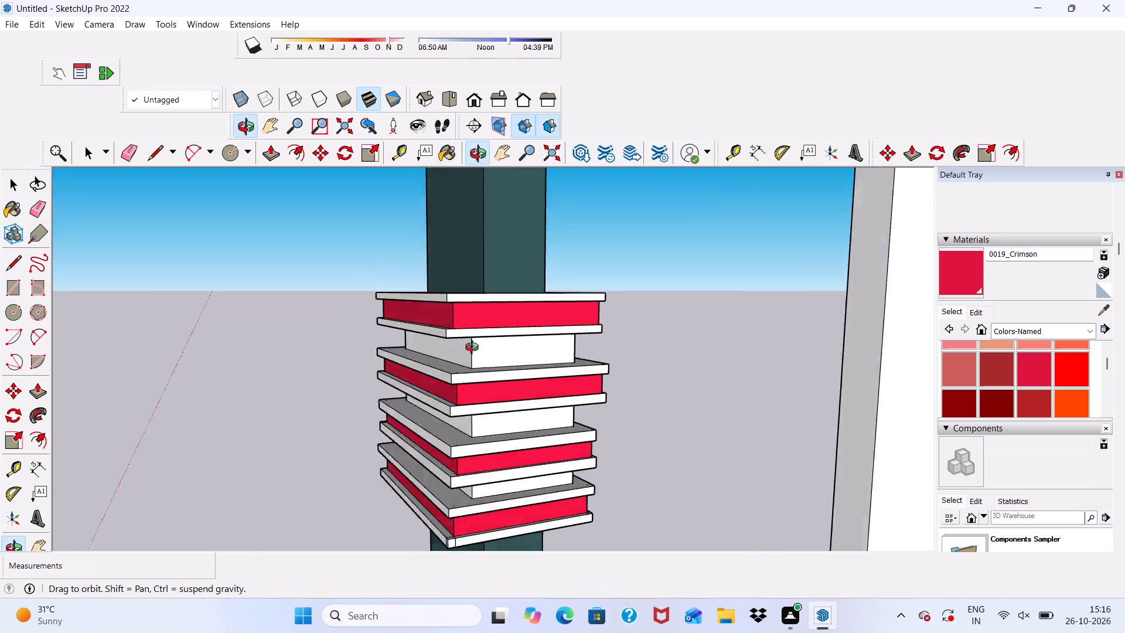
{"action": "middle_click_drag", "start_coordinate": [475, 349], "coordinate": [365, 349]}
{"action": "scroll", "coordinate": [517, 306], "scroll_direction": "up", "scroll_amount": 15}
{"action": "scroll", "coordinate": [516, 335], "scroll_direction": "down", "scroll_amount": 1}
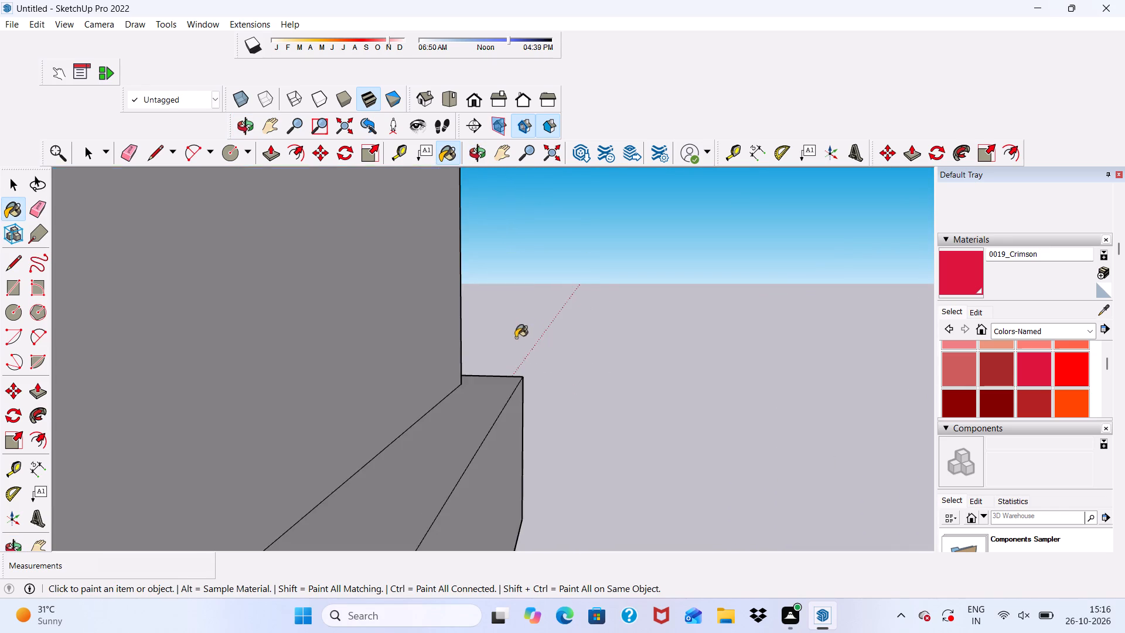
{"action": "scroll", "coordinate": [516, 338], "scroll_direction": "down", "scroll_amount": 5}
{"action": "middle_click_drag", "start_coordinate": [502, 353], "coordinate": [413, 338]}
{"action": "scroll", "coordinate": [465, 324], "scroll_direction": "up", "scroll_amount": 3}
{"action": "left_click", "coordinate": [472, 343]}
{"action": "scroll", "coordinate": [472, 343], "scroll_direction": "down", "scroll_amount": 1}
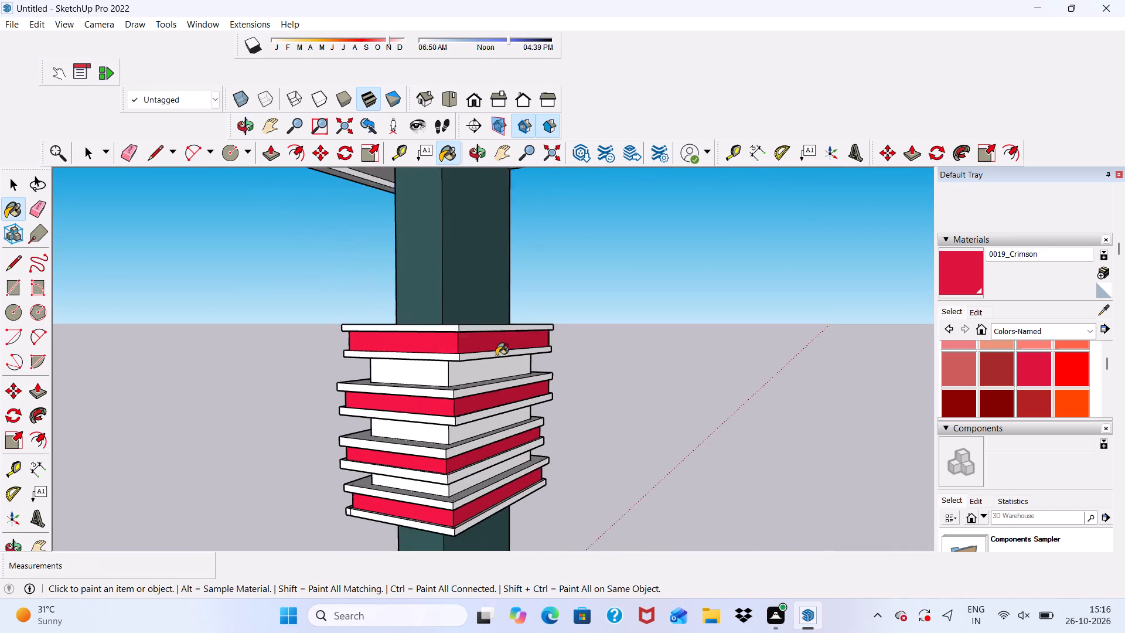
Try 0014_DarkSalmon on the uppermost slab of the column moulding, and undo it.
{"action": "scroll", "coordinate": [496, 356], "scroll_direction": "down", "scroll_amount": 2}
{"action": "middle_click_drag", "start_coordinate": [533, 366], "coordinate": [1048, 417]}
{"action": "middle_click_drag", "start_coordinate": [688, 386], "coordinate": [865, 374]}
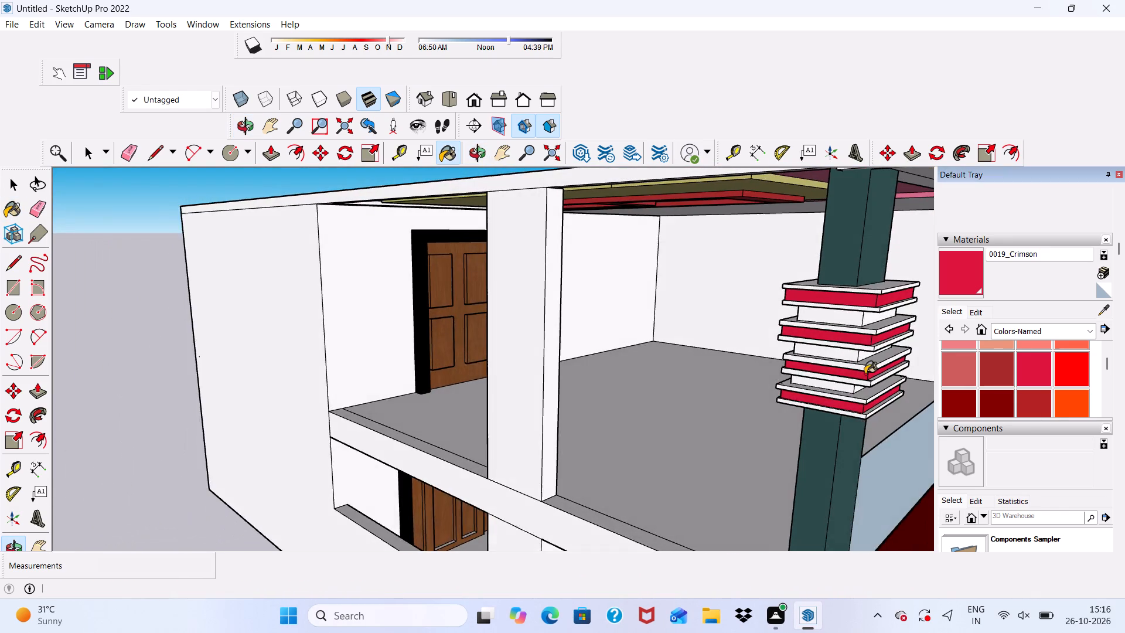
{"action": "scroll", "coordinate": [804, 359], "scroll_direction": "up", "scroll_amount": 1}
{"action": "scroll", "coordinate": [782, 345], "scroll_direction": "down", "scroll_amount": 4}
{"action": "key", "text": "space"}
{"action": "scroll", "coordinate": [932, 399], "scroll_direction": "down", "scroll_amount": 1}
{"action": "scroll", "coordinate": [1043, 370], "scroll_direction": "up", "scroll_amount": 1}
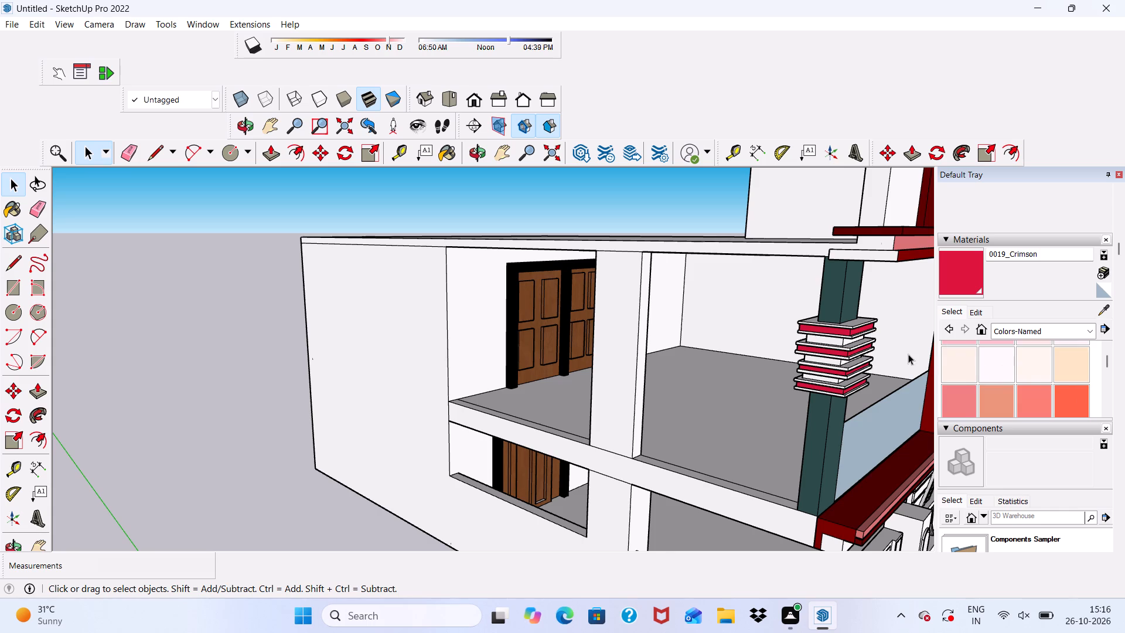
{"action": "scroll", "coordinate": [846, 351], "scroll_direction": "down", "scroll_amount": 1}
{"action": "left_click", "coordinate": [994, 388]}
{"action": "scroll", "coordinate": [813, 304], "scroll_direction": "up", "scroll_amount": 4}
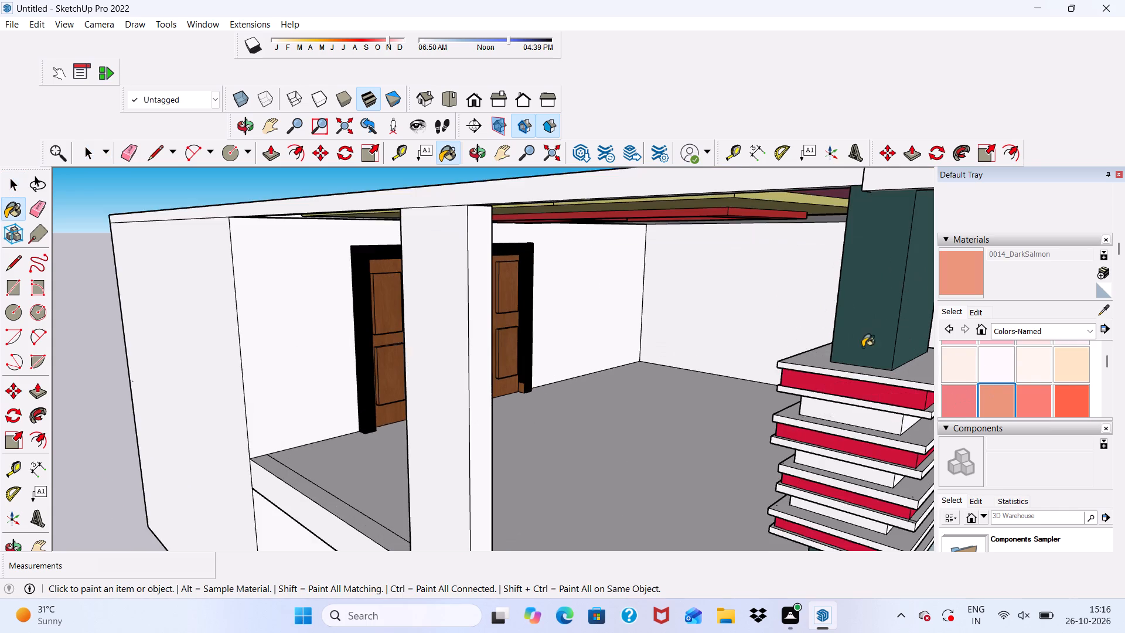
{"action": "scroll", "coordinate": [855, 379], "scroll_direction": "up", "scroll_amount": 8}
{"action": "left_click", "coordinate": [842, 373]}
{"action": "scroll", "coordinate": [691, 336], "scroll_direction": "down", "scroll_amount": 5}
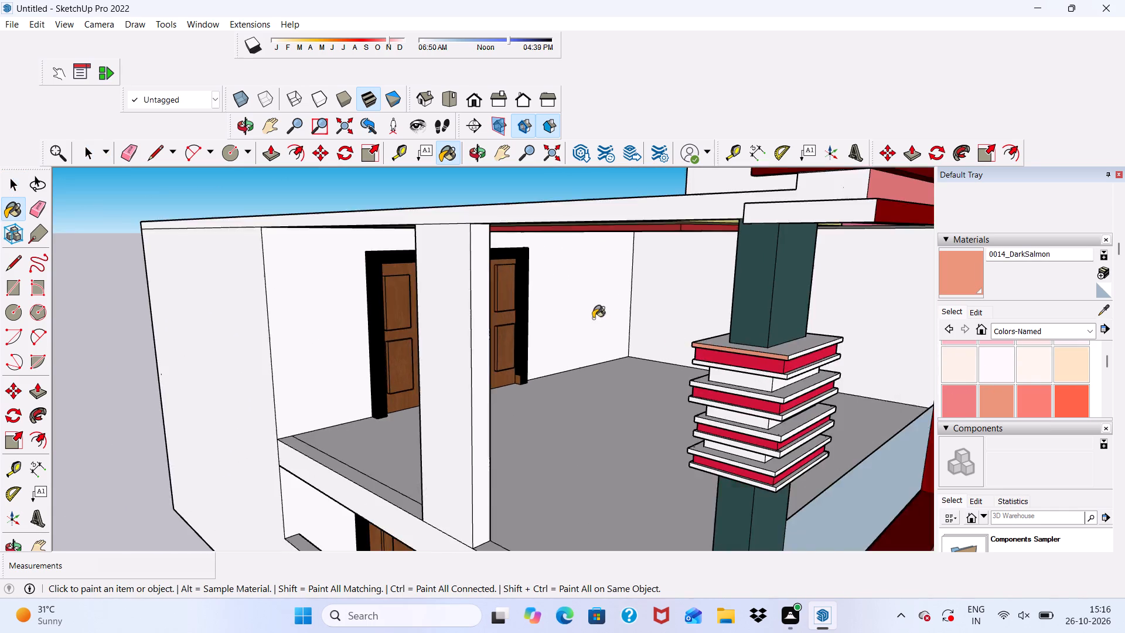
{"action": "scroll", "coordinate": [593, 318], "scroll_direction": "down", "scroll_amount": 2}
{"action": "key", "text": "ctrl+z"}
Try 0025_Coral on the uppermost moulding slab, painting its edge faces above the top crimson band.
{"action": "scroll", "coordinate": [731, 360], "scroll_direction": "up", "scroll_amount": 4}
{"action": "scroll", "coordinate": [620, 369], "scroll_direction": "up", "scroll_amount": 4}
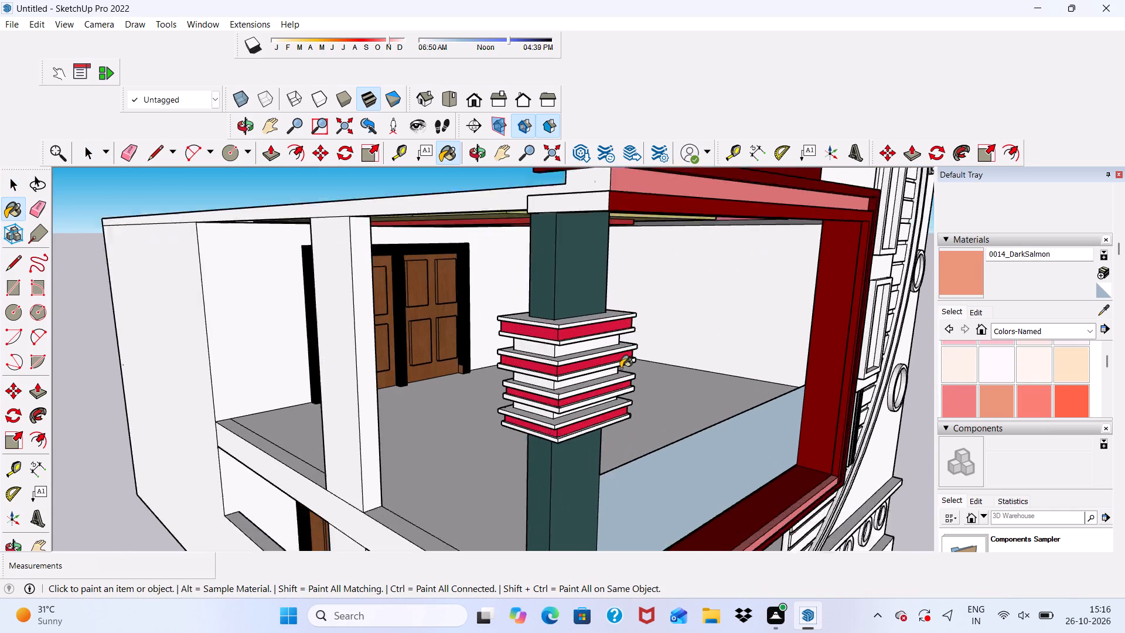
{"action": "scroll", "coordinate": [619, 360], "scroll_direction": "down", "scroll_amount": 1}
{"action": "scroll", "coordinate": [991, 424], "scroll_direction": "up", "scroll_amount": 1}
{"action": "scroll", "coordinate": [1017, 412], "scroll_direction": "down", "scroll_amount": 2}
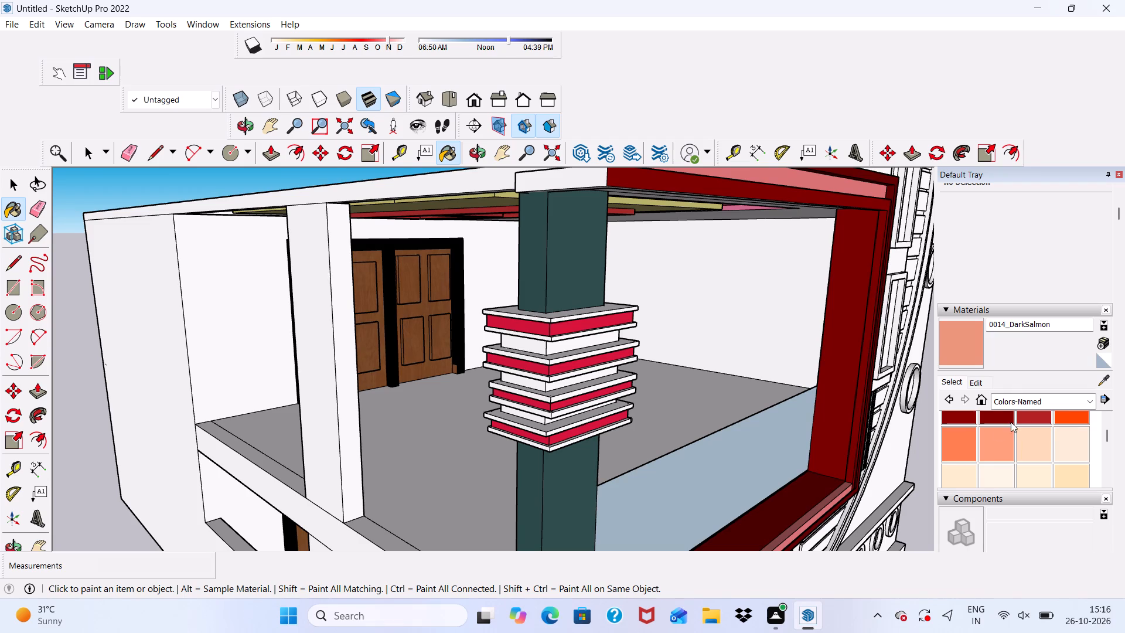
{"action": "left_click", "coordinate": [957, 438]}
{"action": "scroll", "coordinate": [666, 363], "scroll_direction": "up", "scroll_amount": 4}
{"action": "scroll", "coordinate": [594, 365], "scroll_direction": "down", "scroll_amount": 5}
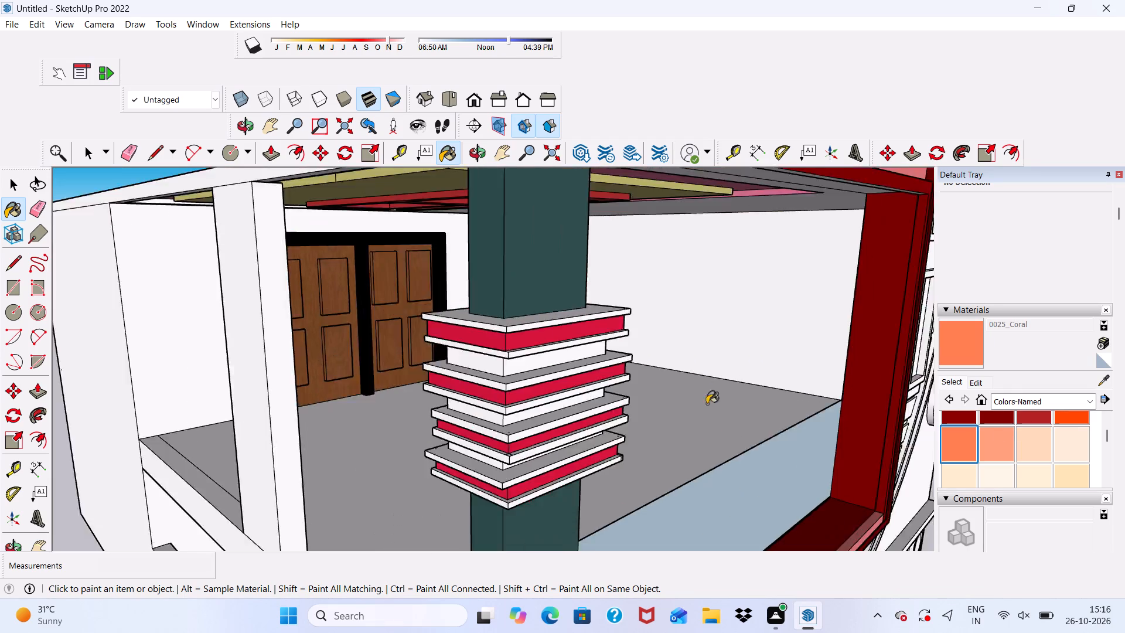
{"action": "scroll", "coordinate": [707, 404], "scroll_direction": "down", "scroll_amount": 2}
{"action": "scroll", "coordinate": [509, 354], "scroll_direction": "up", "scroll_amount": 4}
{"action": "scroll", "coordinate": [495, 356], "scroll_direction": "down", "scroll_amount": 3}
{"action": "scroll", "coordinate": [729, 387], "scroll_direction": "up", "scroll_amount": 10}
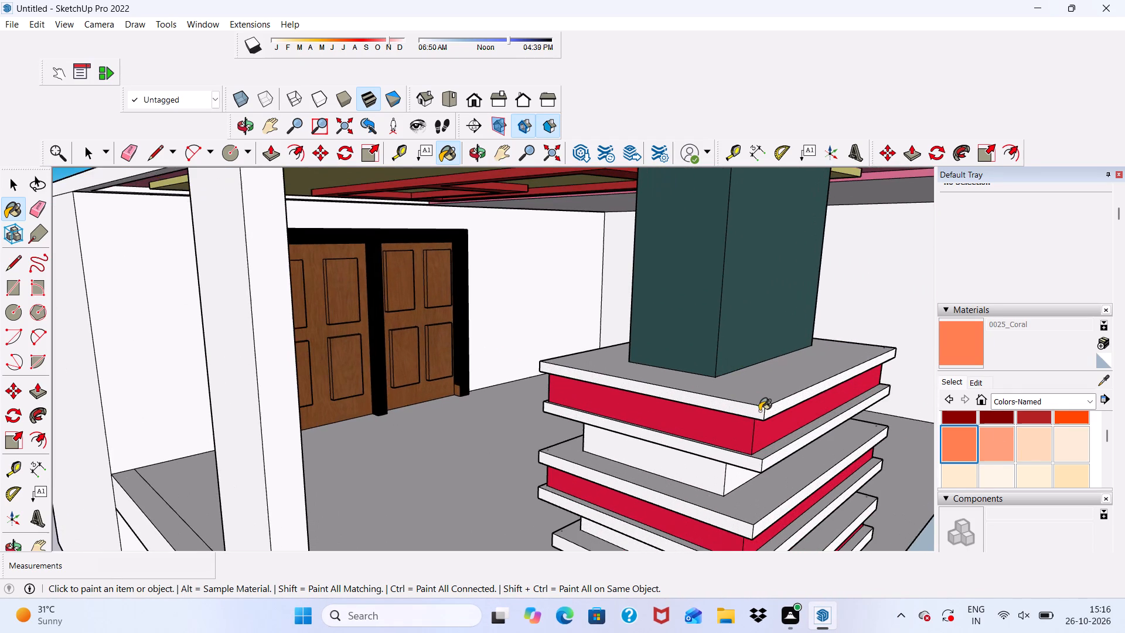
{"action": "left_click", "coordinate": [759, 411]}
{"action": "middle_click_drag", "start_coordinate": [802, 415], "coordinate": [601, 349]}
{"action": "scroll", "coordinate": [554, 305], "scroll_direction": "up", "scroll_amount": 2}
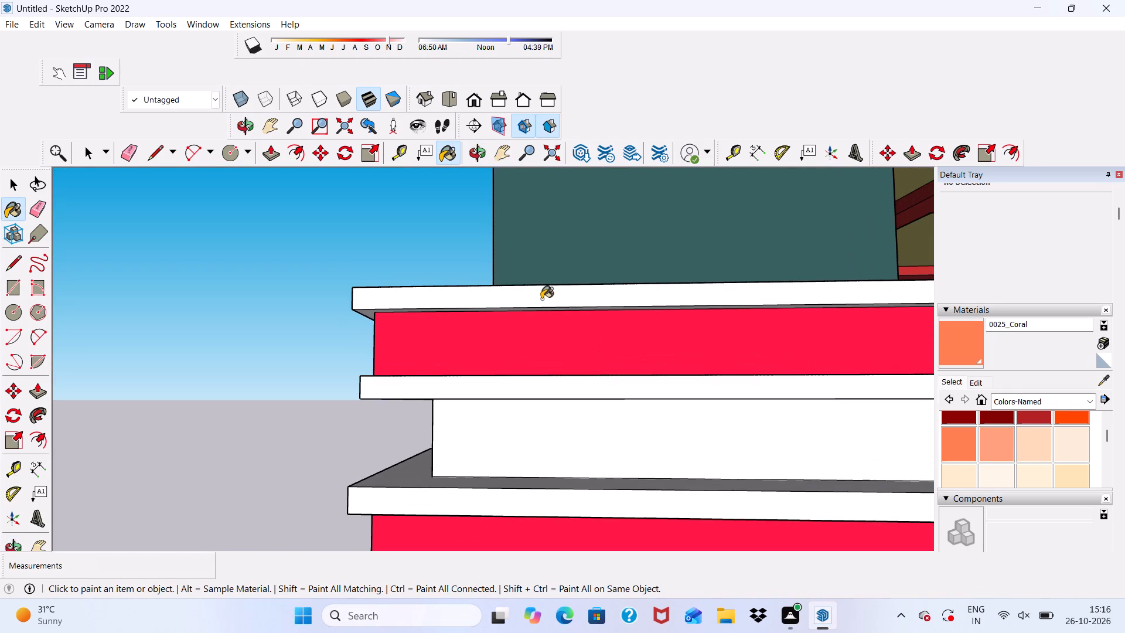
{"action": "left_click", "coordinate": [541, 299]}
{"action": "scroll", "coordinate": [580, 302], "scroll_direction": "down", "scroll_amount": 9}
Paint the first edge face and the underside of the uppermost moulding slab with 0039_DarkOrange.
{"action": "scroll", "coordinate": [935, 448], "scroll_direction": "down", "scroll_amount": 1}
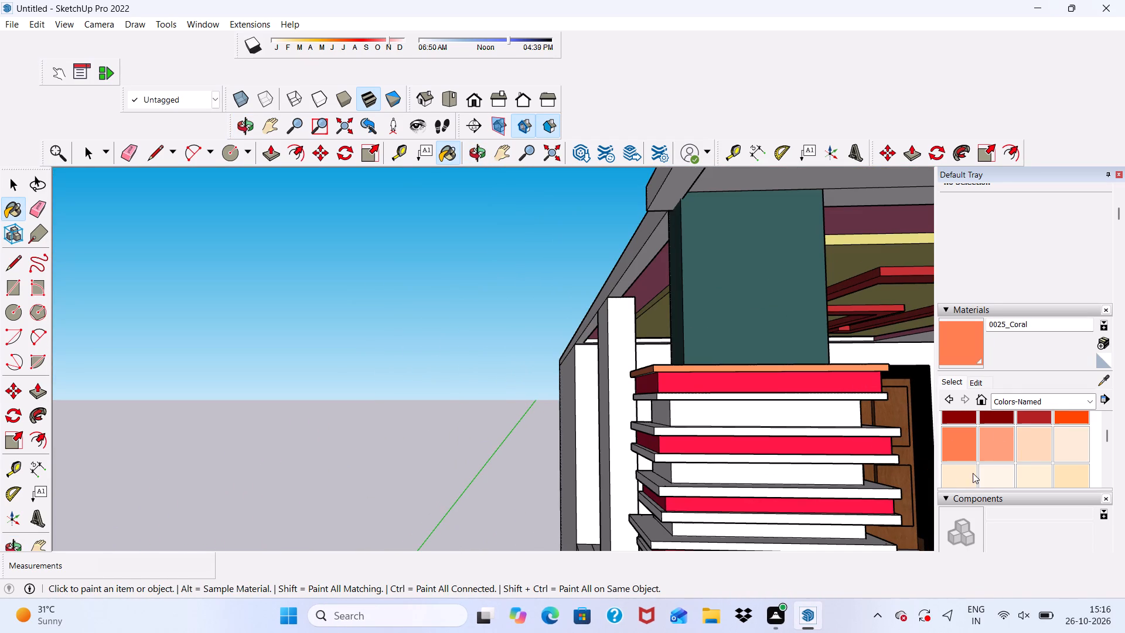
{"action": "scroll", "coordinate": [1022, 447], "scroll_direction": "down", "scroll_amount": 3}
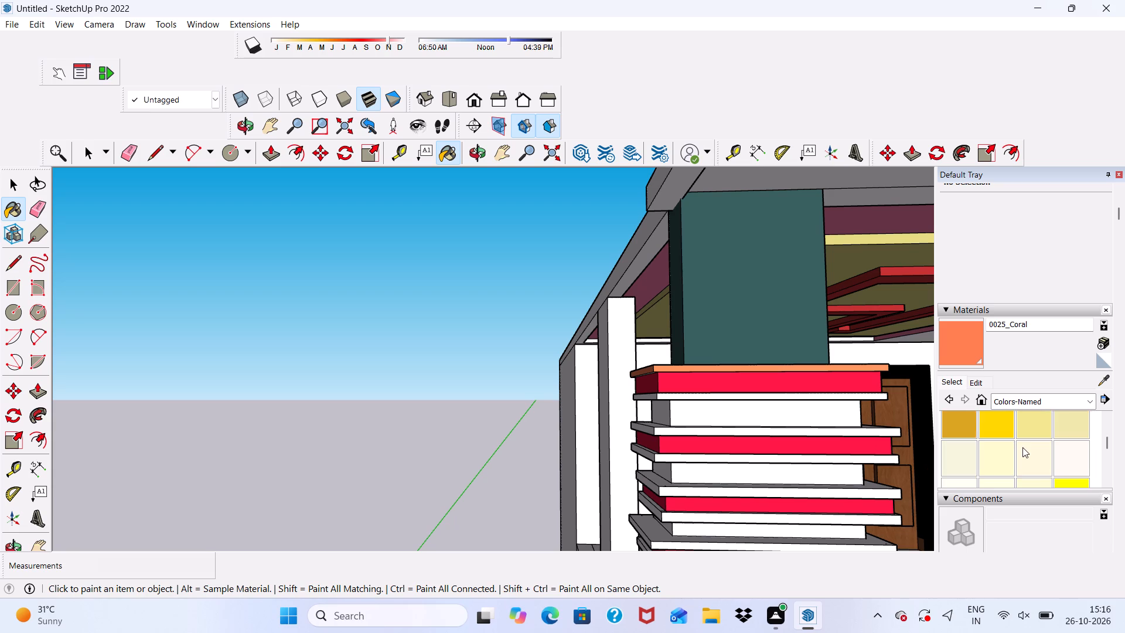
{"action": "scroll", "coordinate": [1021, 441], "scroll_direction": "up", "scroll_amount": 1}
{"action": "left_click", "coordinate": [1029, 430]}
{"action": "scroll", "coordinate": [744, 377], "scroll_direction": "up", "scroll_amount": 4}
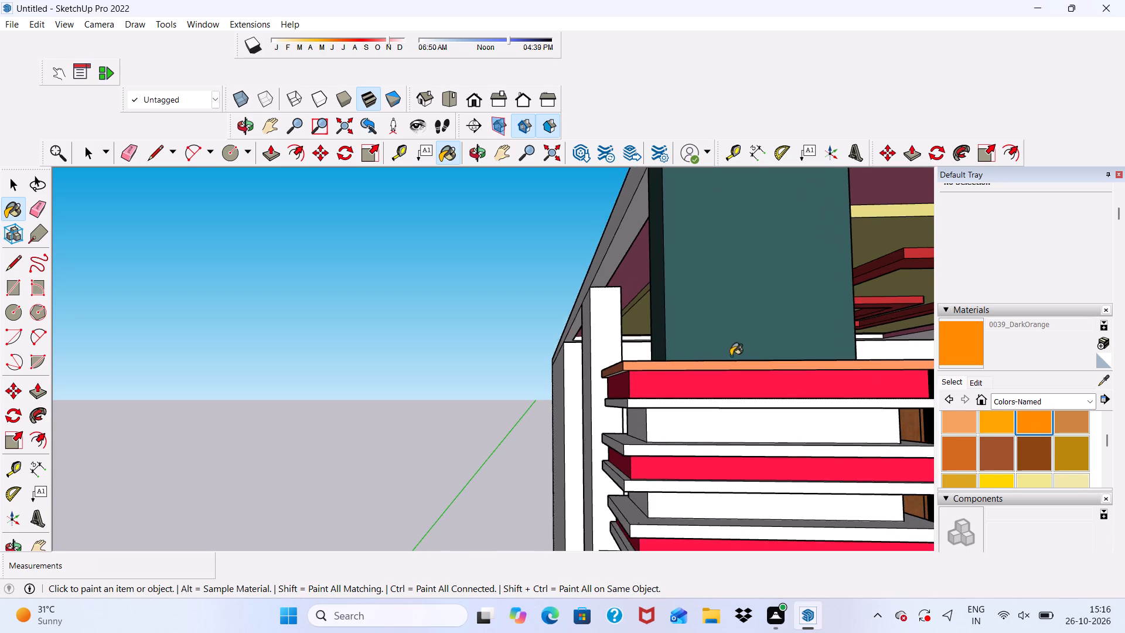
{"action": "scroll", "coordinate": [731, 356], "scroll_direction": "up", "scroll_amount": 3}
{"action": "left_click", "coordinate": [723, 366]}
{"action": "scroll", "coordinate": [761, 424], "scroll_direction": "down", "scroll_amount": 1}
{"action": "scroll", "coordinate": [626, 365], "scroll_direction": "down", "scroll_amount": 3}
{"action": "middle_click_drag", "start_coordinate": [691, 427], "coordinate": [697, 358]}
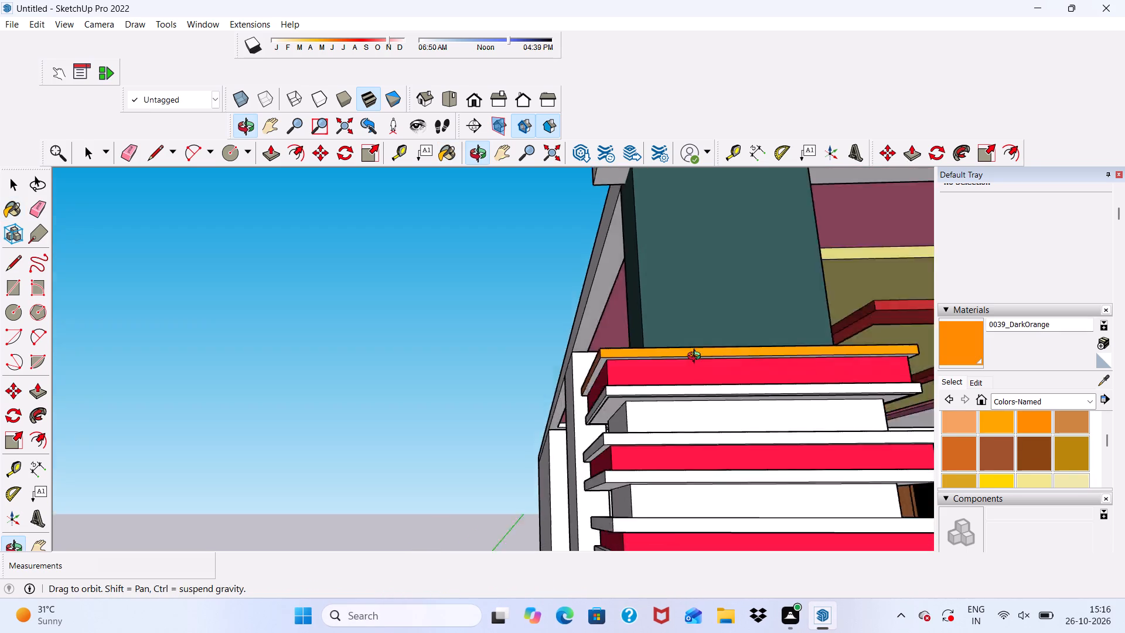
{"action": "middle_click_drag", "start_coordinate": [697, 358], "coordinate": [694, 334]}
{"action": "scroll", "coordinate": [694, 334], "scroll_direction": "up", "scroll_amount": 12}
{"action": "left_click", "coordinate": [691, 335]}
{"action": "scroll", "coordinate": [671, 332], "scroll_direction": "down", "scroll_amount": 2}
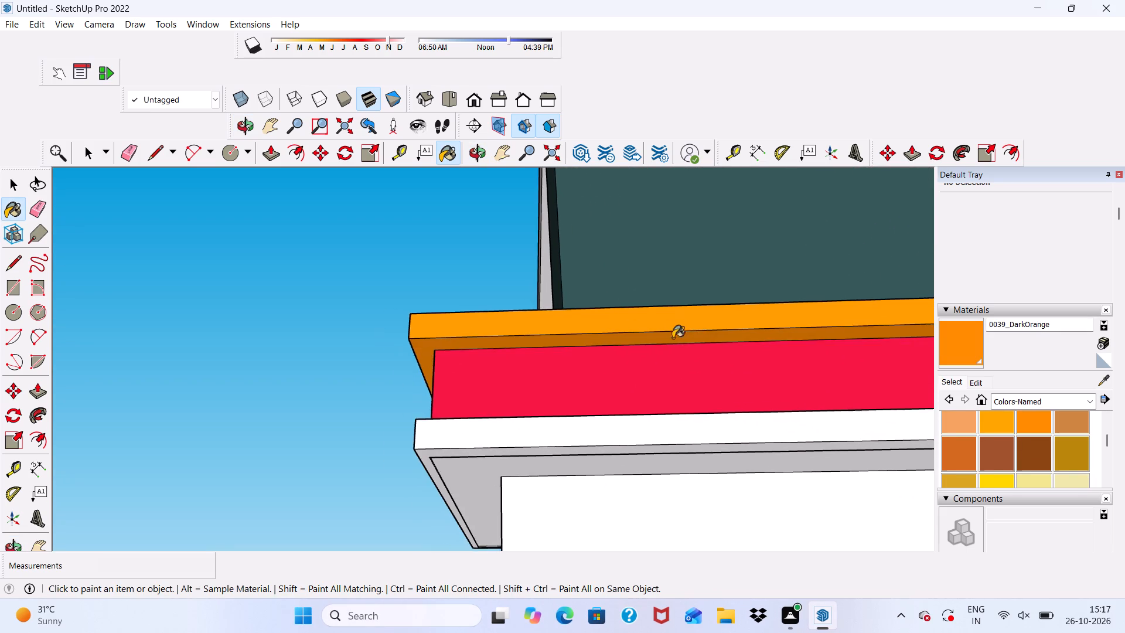
Paint two more edge faces and the top face of the uppermost moulding slab with 0039_DarkOrange.
{"action": "middle_click_drag", "start_coordinate": [676, 342], "coordinate": [876, 403]}
{"action": "left_click", "coordinate": [557, 389]}
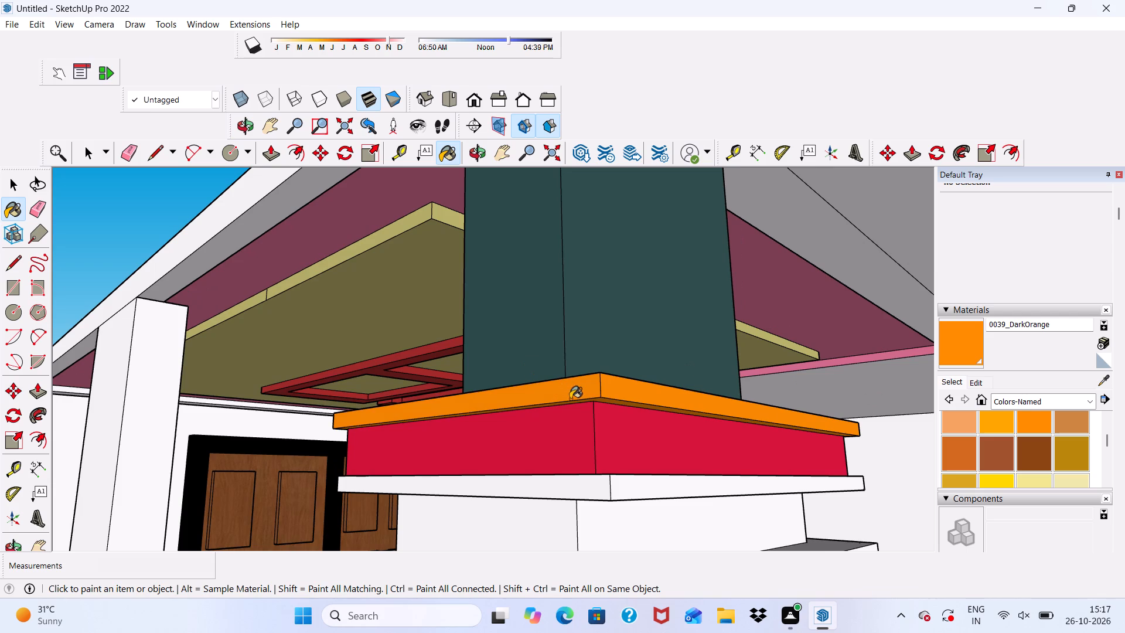
{"action": "middle_click_drag", "start_coordinate": [572, 399], "coordinate": [651, 328]}
{"action": "scroll", "coordinate": [651, 328], "scroll_direction": "up", "scroll_amount": 4}
{"action": "scroll", "coordinate": [642, 351], "scroll_direction": "down", "scroll_amount": 3}
{"action": "middle_click_drag", "start_coordinate": [618, 365], "coordinate": [960, 467]}
{"action": "scroll", "coordinate": [368, 409], "scroll_direction": "up", "scroll_amount": 3}
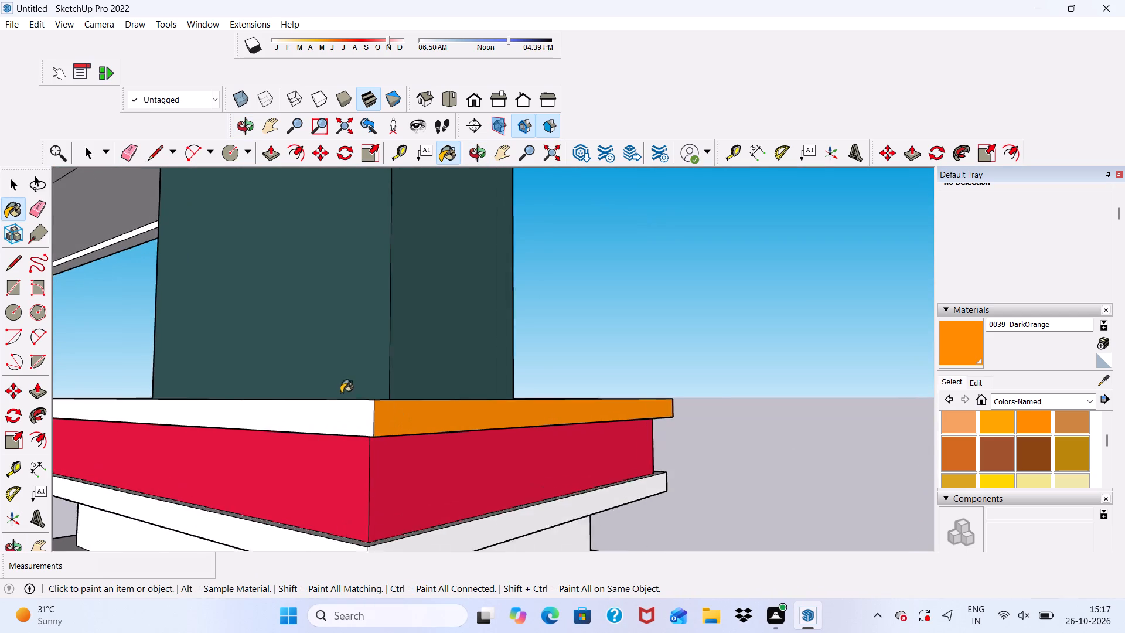
{"action": "scroll", "coordinate": [341, 393], "scroll_direction": "up", "scroll_amount": 1}
{"action": "left_click", "coordinate": [330, 406]}
{"action": "scroll", "coordinate": [330, 406], "scroll_direction": "down", "scroll_amount": 1}
{"action": "middle_click_drag", "start_coordinate": [330, 416], "coordinate": [329, 503]}
{"action": "left_click", "coordinate": [343, 434]}
{"action": "scroll", "coordinate": [342, 436], "scroll_direction": "down", "scroll_amount": 3}
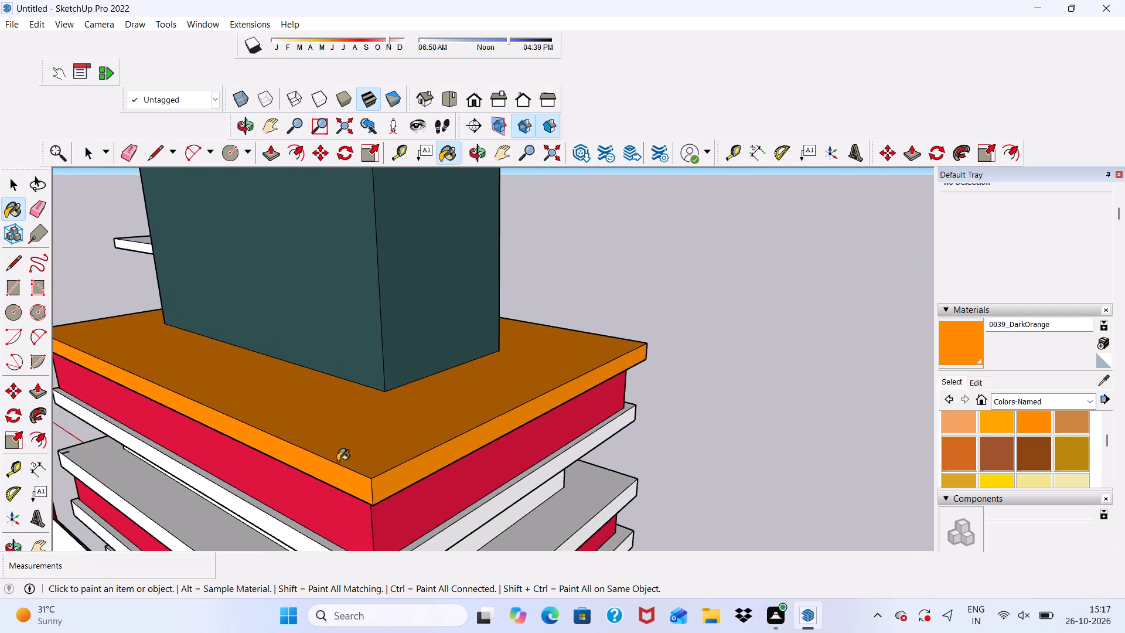
Paint the remaining edge face of the uppermost moulding slab with 0039_DarkOrange.
{"action": "middle_click_drag", "start_coordinate": [337, 461], "coordinate": [463, 303]}
{"action": "scroll", "coordinate": [472, 305], "scroll_direction": "up", "scroll_amount": 2}
{"action": "scroll", "coordinate": [454, 290], "scroll_direction": "down", "scroll_amount": 5}
{"action": "middle_click_drag", "start_coordinate": [372, 316], "coordinate": [762, 416]}
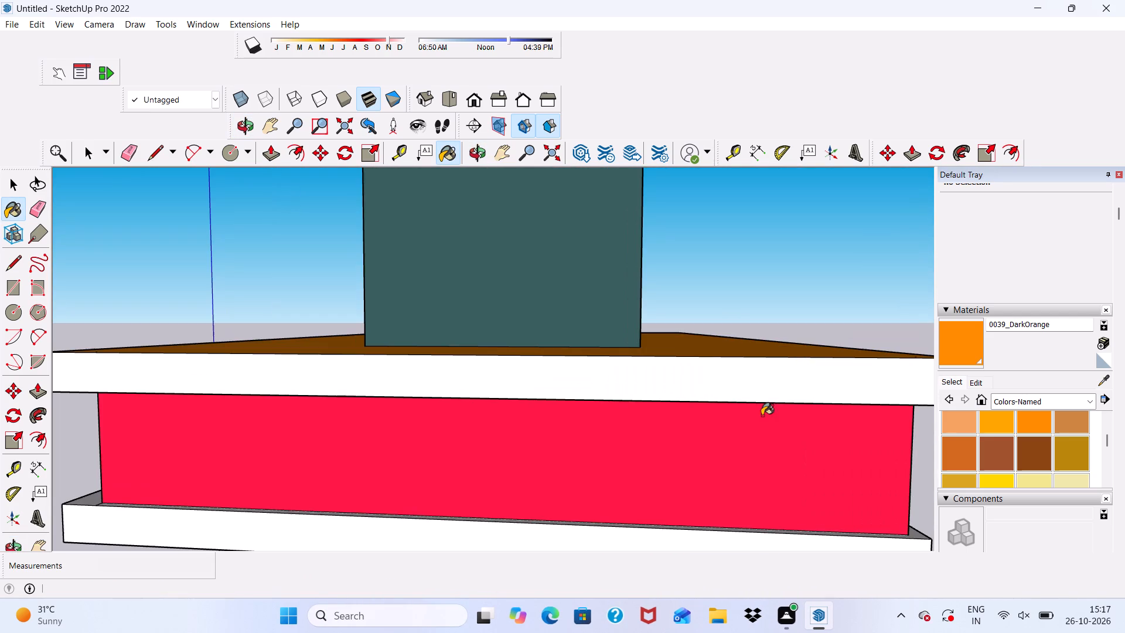
{"action": "scroll", "coordinate": [693, 414], "scroll_direction": "up", "scroll_amount": 1}
{"action": "left_click", "coordinate": [659, 377]}
{"action": "scroll", "coordinate": [524, 377], "scroll_direction": "down", "scroll_amount": 3}
Paint two edge faces and the underside, including its rim, of the slab beneath the top crimson band with 0039_DarkOrange.
{"action": "middle_click_drag", "start_coordinate": [497, 396], "coordinate": [556, 257]}
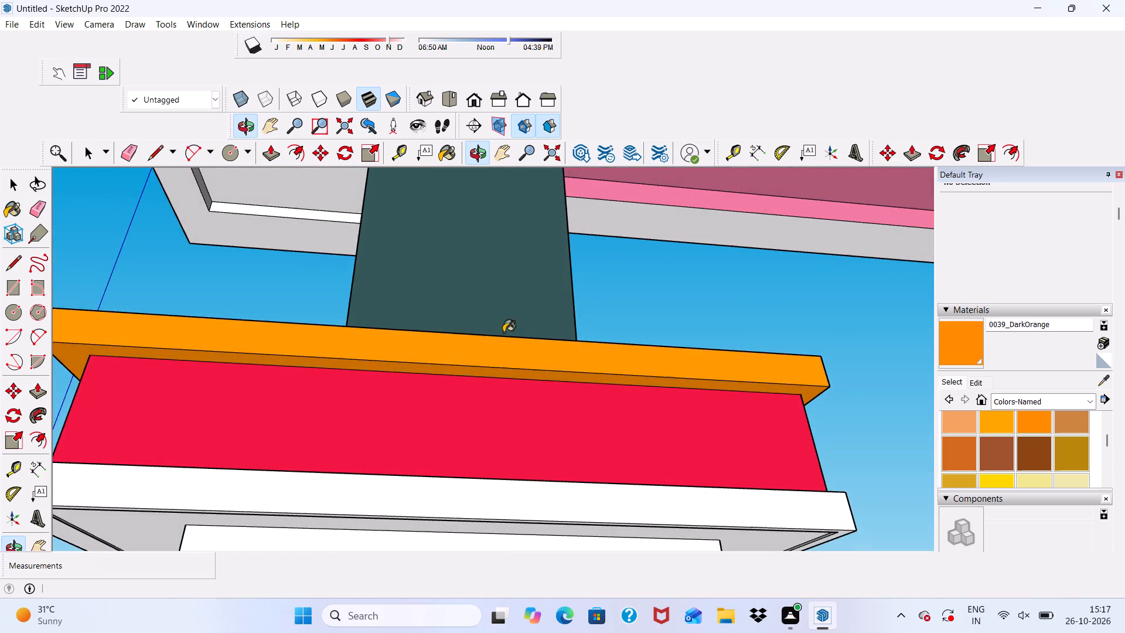
{"action": "middle_click_drag", "start_coordinate": [438, 362], "coordinate": [793, 433]}
{"action": "scroll", "coordinate": [793, 433], "scroll_direction": "down", "scroll_amount": 6}
{"action": "scroll", "coordinate": [504, 433], "scroll_direction": "up", "scroll_amount": 5}
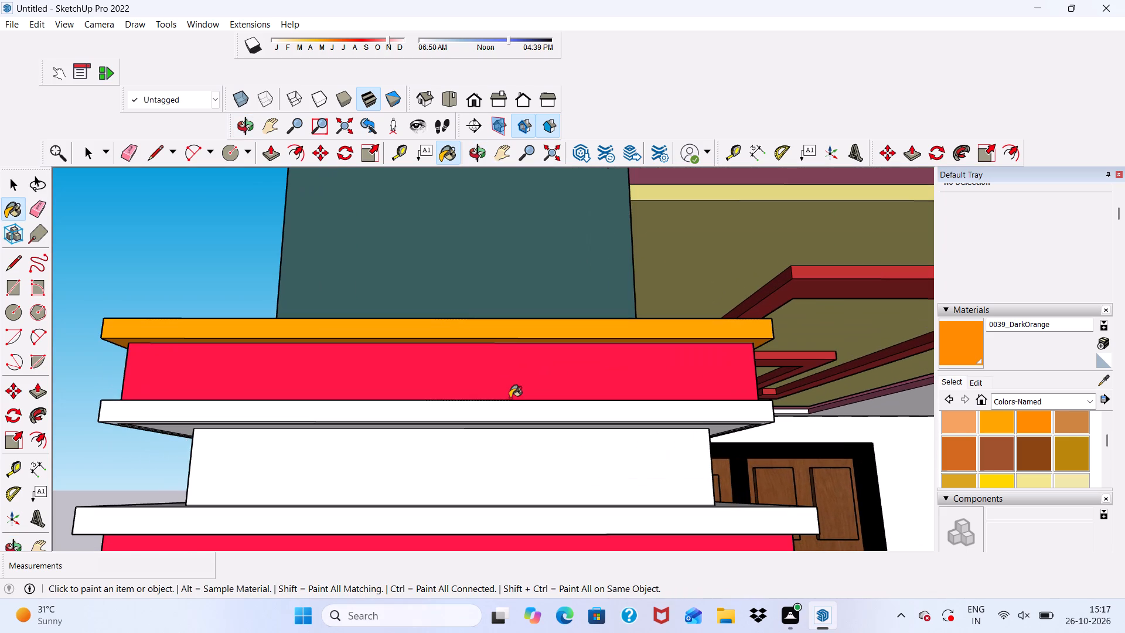
{"action": "left_click", "coordinate": [506, 412]}
{"action": "middle_click_drag", "start_coordinate": [506, 425], "coordinate": [197, 392]}
{"action": "scroll", "coordinate": [418, 356], "scroll_direction": "up", "scroll_amount": 2}
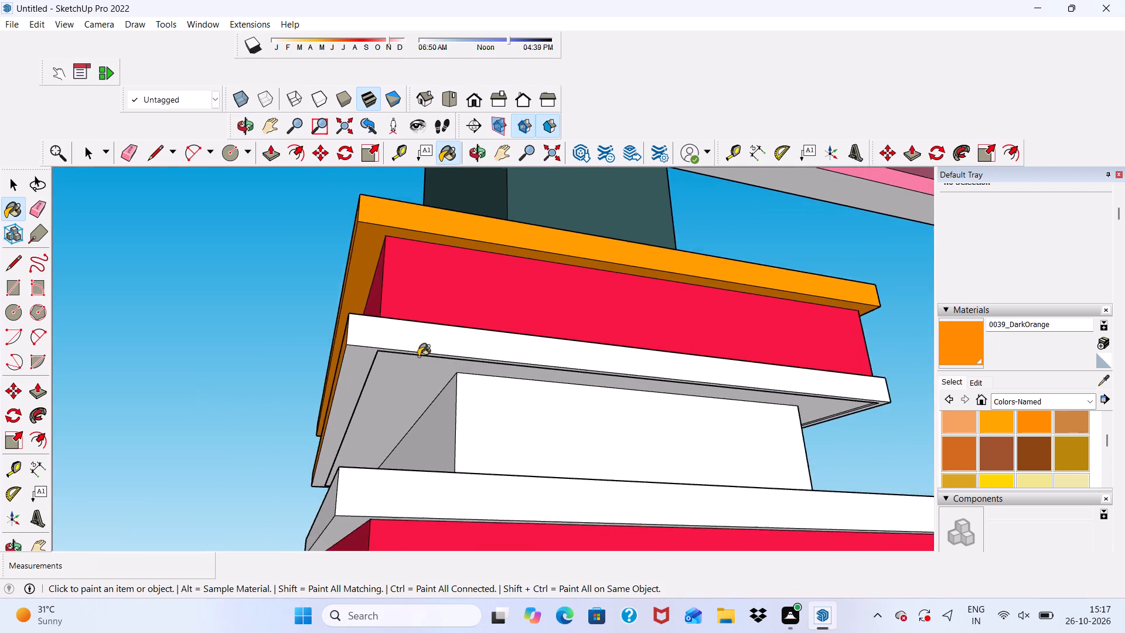
{"action": "scroll", "coordinate": [418, 356], "scroll_direction": "up", "scroll_amount": 2}
{"action": "left_click", "coordinate": [413, 343]}
{"action": "left_click", "coordinate": [384, 362]}
{"action": "left_click_drag", "start_coordinate": [337, 355], "coordinate": [342, 356]}
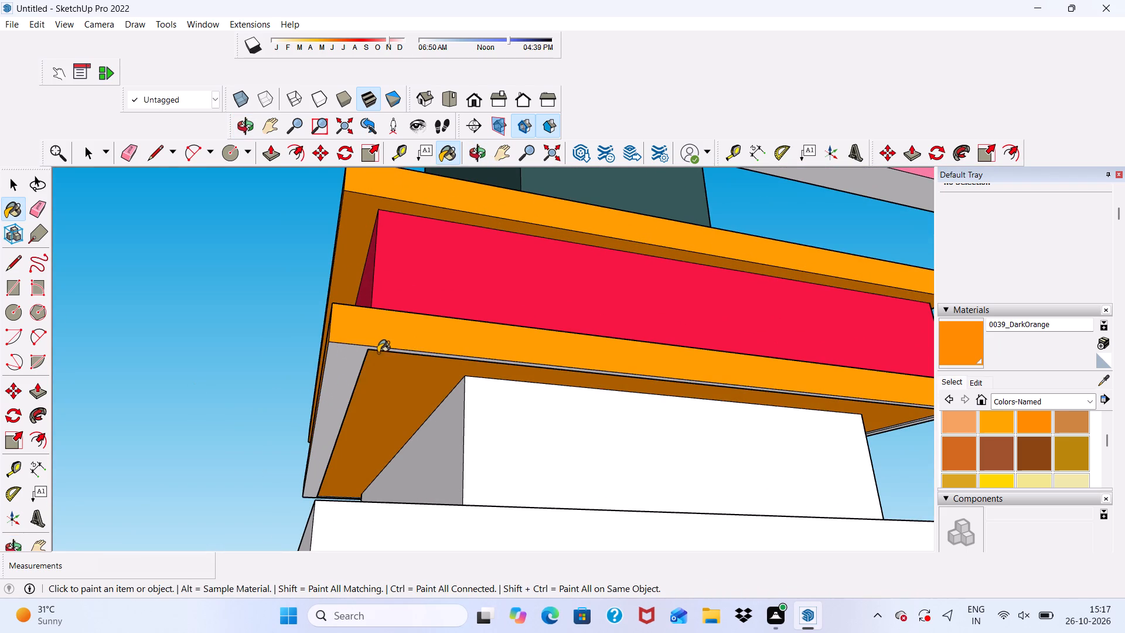
Paint the two remaining edge faces and the exposed top rim of the slab beneath the top crimson band with 0039_DarkOrange.
{"action": "scroll", "coordinate": [362, 357], "scroll_direction": "down", "scroll_amount": 5}
{"action": "middle_click_drag", "start_coordinate": [565, 404], "coordinate": [136, 401]}
{"action": "scroll", "coordinate": [363, 357], "scroll_direction": "up", "scroll_amount": 3}
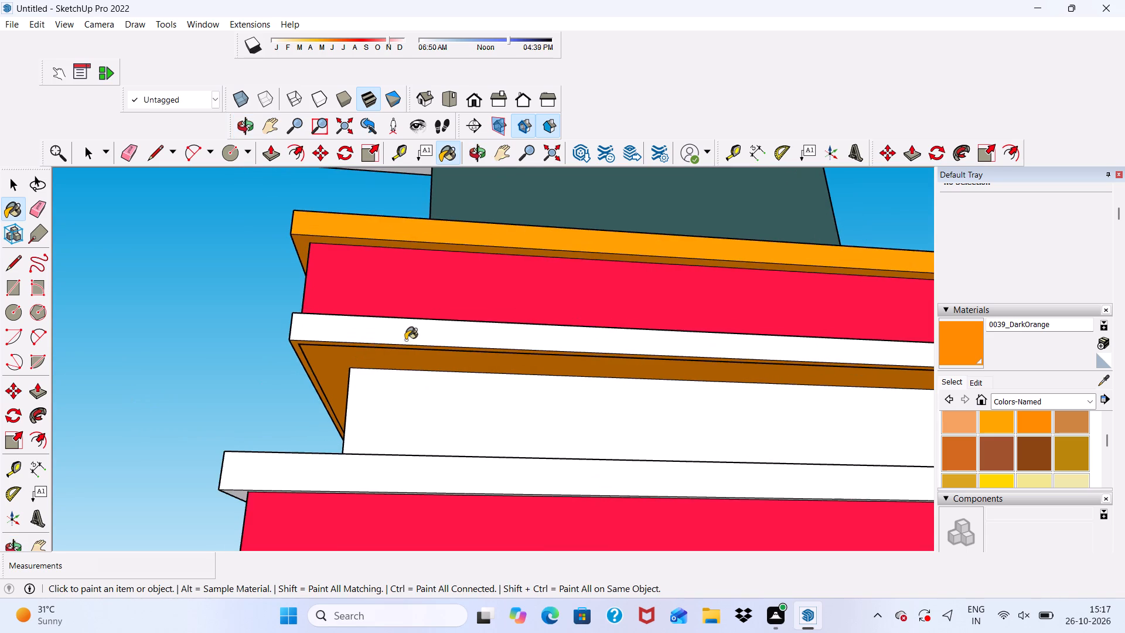
{"action": "left_click", "coordinate": [410, 335]}
{"action": "scroll", "coordinate": [400, 338], "scroll_direction": "down", "scroll_amount": 2}
{"action": "middle_click_drag", "start_coordinate": [393, 366], "coordinate": [432, 445]}
{"action": "scroll", "coordinate": [432, 445], "scroll_direction": "down", "scroll_amount": 8}
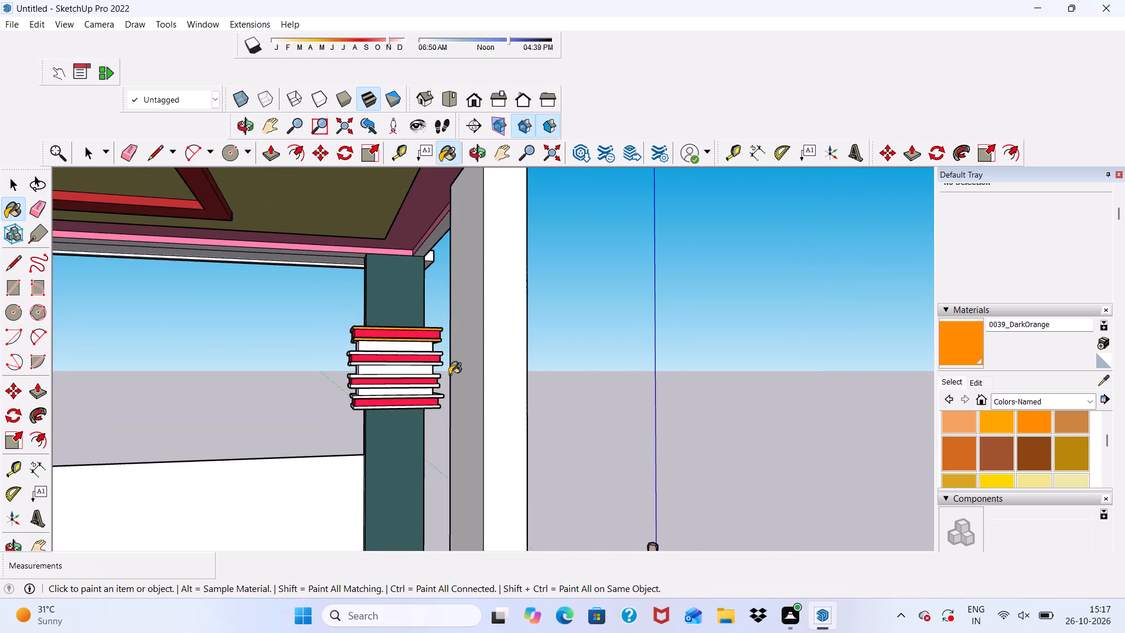
{"action": "scroll", "coordinate": [449, 375], "scroll_direction": "up", "scroll_amount": 4}
{"action": "scroll", "coordinate": [394, 357], "scroll_direction": "up", "scroll_amount": 4}
{"action": "middle_click_drag", "start_coordinate": [422, 366], "coordinate": [208, 381]}
{"action": "scroll", "coordinate": [566, 299], "scroll_direction": "up", "scroll_amount": 2}
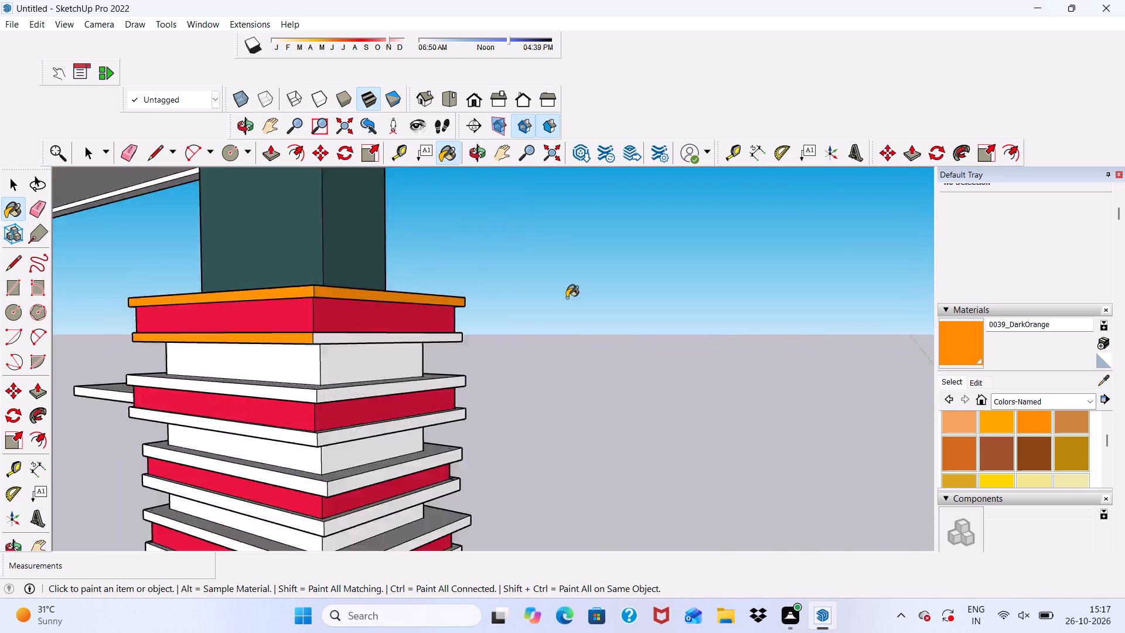
{"action": "scroll", "coordinate": [567, 298], "scroll_direction": "up", "scroll_amount": 2}
{"action": "scroll", "coordinate": [463, 321], "scroll_direction": "down", "scroll_amount": 5}
{"action": "scroll", "coordinate": [413, 352], "scroll_direction": "up", "scroll_amount": 13}
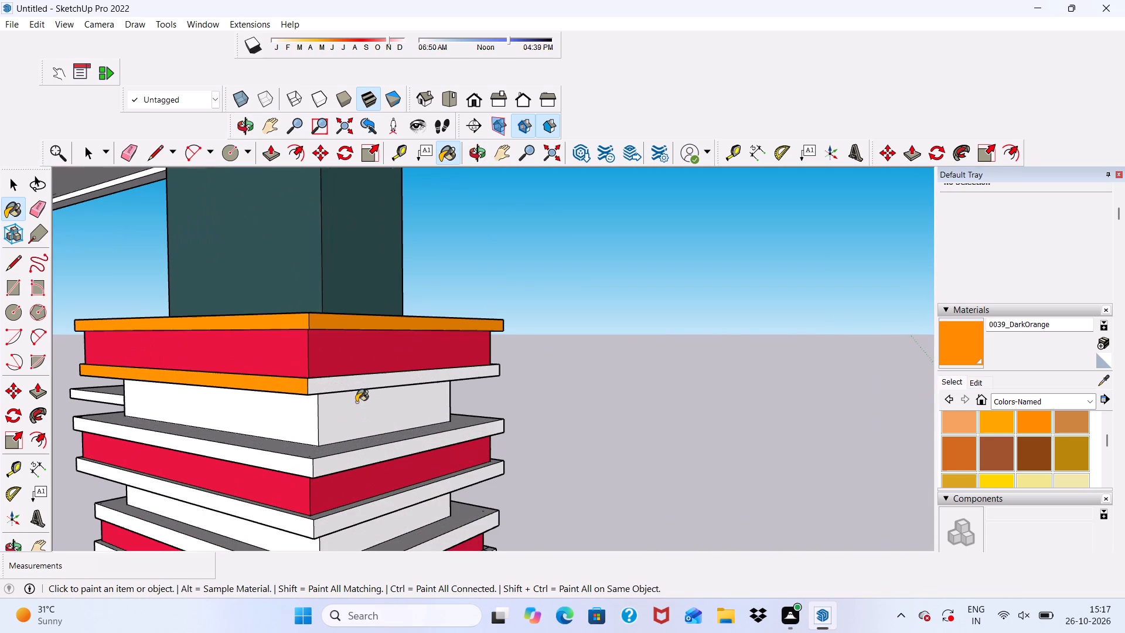
{"action": "left_click", "coordinate": [353, 383]}
{"action": "middle_click_drag", "start_coordinate": [353, 383], "coordinate": [322, 446]}
{"action": "scroll", "coordinate": [345, 406], "scroll_direction": "up", "scroll_amount": 7}
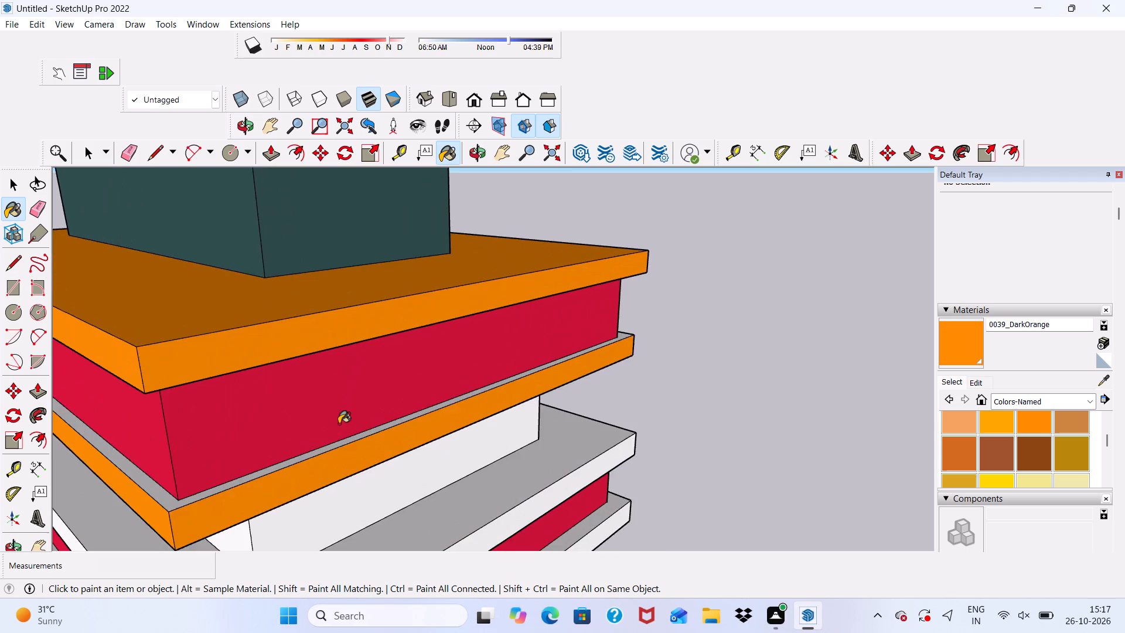
{"action": "scroll", "coordinate": [339, 424], "scroll_direction": "up", "scroll_amount": 5}
{"action": "left_click", "coordinate": [338, 441]}
{"action": "scroll", "coordinate": [336, 441], "scroll_direction": "down", "scroll_amount": 9}
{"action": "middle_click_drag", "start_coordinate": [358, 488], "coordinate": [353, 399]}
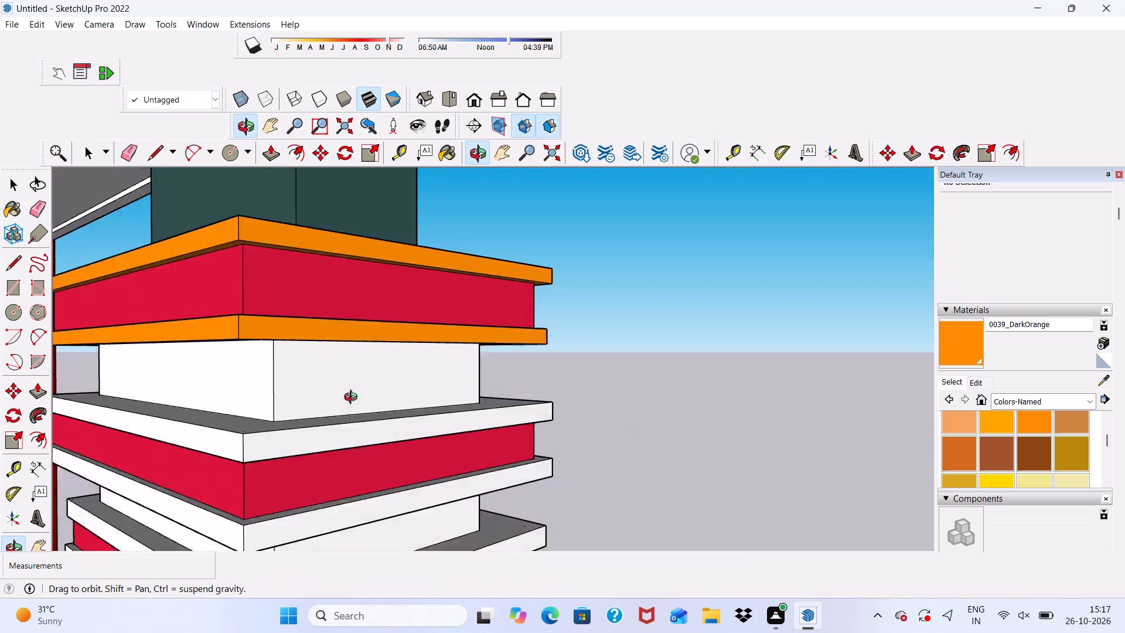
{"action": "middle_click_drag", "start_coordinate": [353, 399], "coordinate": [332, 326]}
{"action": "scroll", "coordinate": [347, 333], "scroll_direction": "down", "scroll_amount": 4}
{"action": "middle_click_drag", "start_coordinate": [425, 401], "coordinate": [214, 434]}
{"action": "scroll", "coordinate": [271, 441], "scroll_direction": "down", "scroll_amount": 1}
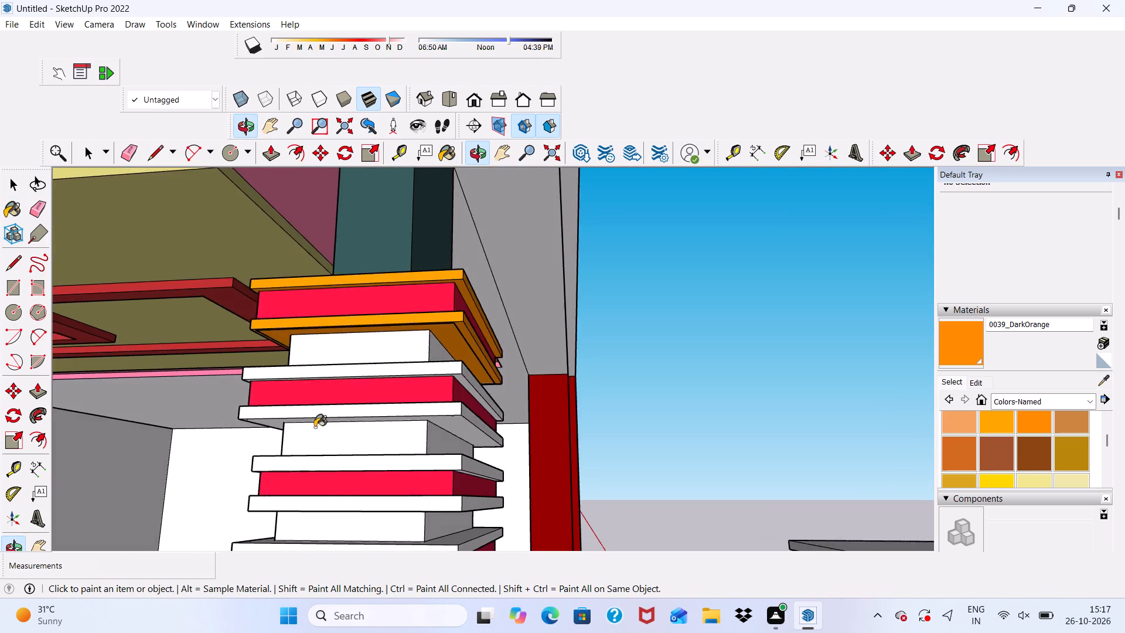
Paint one edge face on each of the two slabs around the second crimson band from the top with 0039_DarkOrange.
{"action": "scroll", "coordinate": [489, 384], "scroll_direction": "up", "scroll_amount": 1}
{"action": "scroll", "coordinate": [465, 396], "scroll_direction": "down", "scroll_amount": 4}
{"action": "scroll", "coordinate": [383, 462], "scroll_direction": "up", "scroll_amount": 7}
{"action": "scroll", "coordinate": [427, 417], "scroll_direction": "down", "scroll_amount": 2}
{"action": "scroll", "coordinate": [432, 409], "scroll_direction": "up", "scroll_amount": 7}
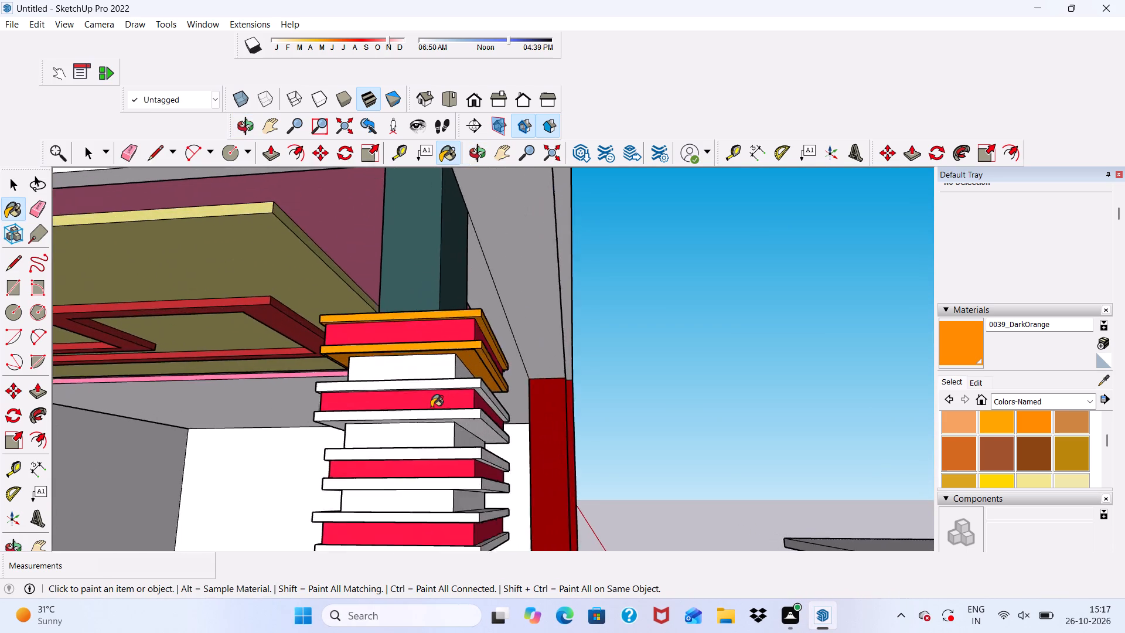
{"action": "scroll", "coordinate": [431, 407], "scroll_direction": "up", "scroll_amount": 10}
{"action": "left_click", "coordinate": [416, 426]}
{"action": "left_click", "coordinate": [440, 332]}
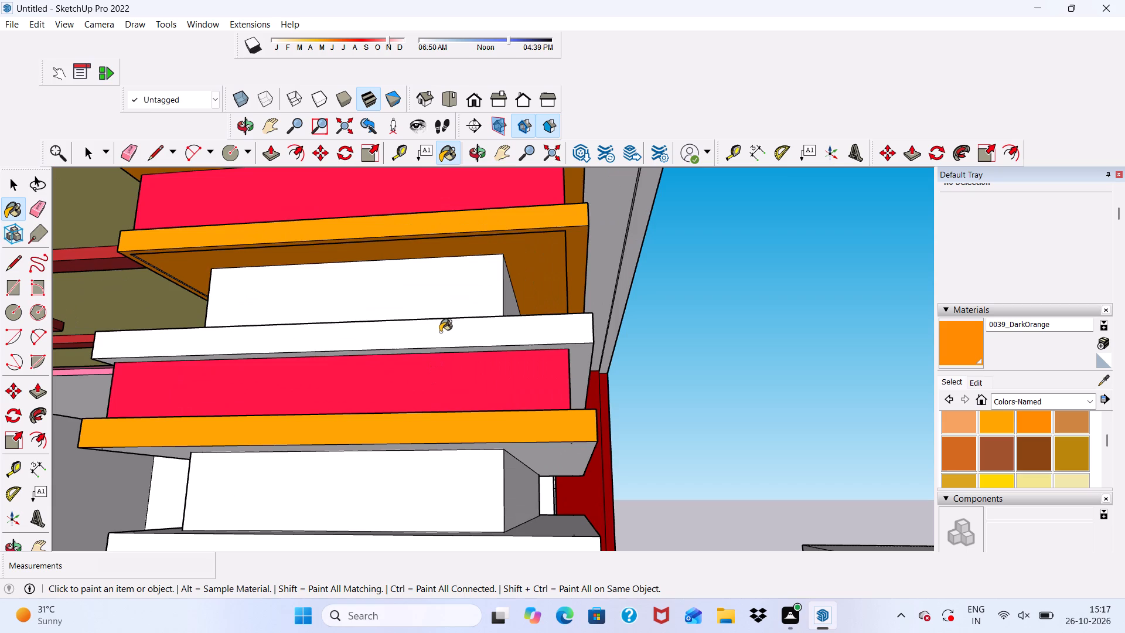
Paint the undersides and a second edge face of both slabs around the second crimson band with 0039_DarkOrange.
{"action": "scroll", "coordinate": [491, 359], "scroll_direction": "down", "scroll_amount": 2}
{"action": "middle_click_drag", "start_coordinate": [531, 406], "coordinate": [363, 308]}
{"action": "scroll", "coordinate": [473, 392], "scroll_direction": "up", "scroll_amount": 4}
{"action": "scroll", "coordinate": [534, 394], "scroll_direction": "up", "scroll_amount": 1}
{"action": "left_click", "coordinate": [535, 394]}
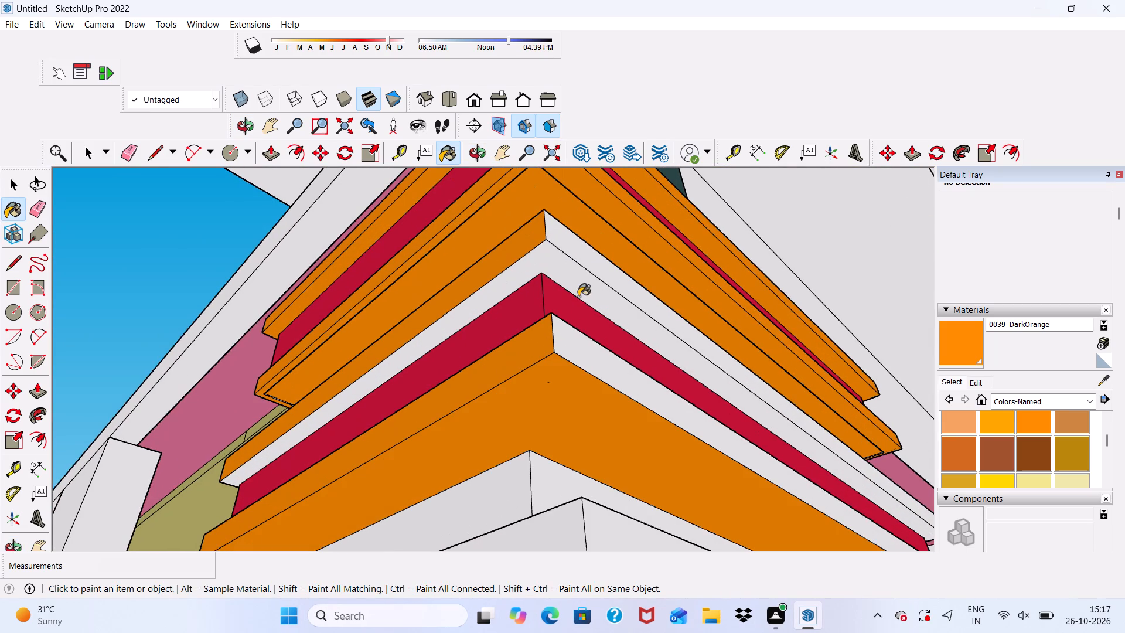
{"action": "left_click", "coordinate": [560, 261]}
{"action": "left_click", "coordinate": [560, 234]}
{"action": "scroll", "coordinate": [567, 287], "scroll_direction": "down", "scroll_amount": 6}
{"action": "middle_click_drag", "start_coordinate": [613, 426], "coordinate": [446, 445]}
{"action": "scroll", "coordinate": [519, 359], "scroll_direction": "up", "scroll_amount": 4}
{"action": "left_click", "coordinate": [486, 418]}
{"action": "scroll", "coordinate": [485, 401], "scroll_direction": "down", "scroll_amount": 3}
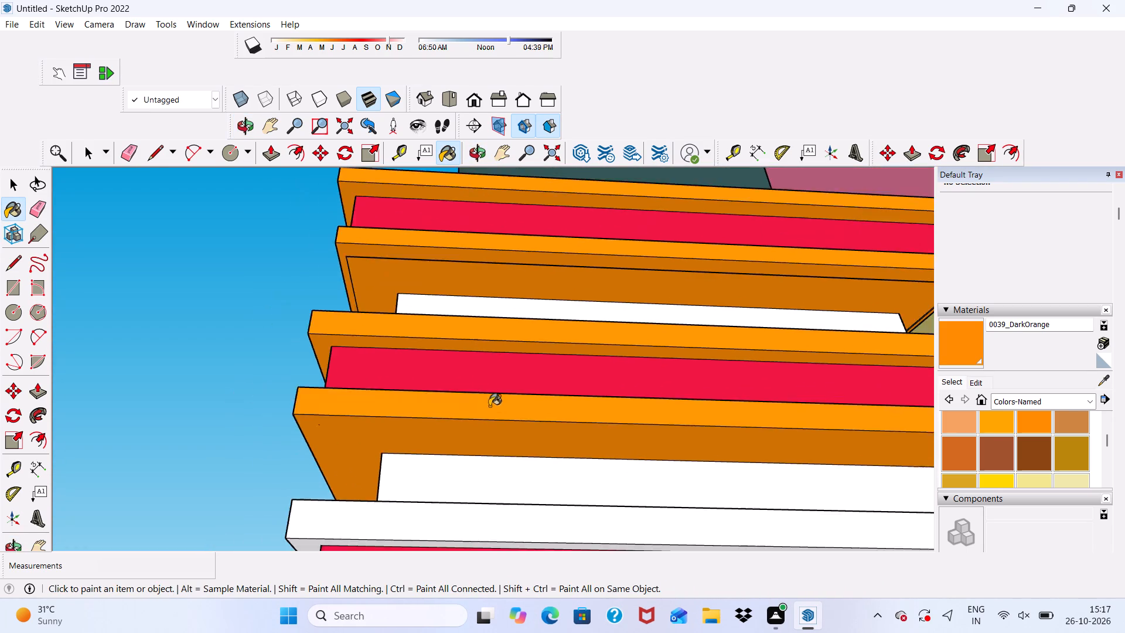
Paint the top face of the slab above the second crimson band and the top rim of the one beneath it with 0039_DarkOrange.
{"action": "middle_click_drag", "start_coordinate": [492, 414], "coordinate": [506, 595]}
{"action": "scroll", "coordinate": [490, 349], "scroll_direction": "down", "scroll_amount": 4}
{"action": "scroll", "coordinate": [523, 492], "scroll_direction": "up", "scroll_amount": 5}
{"action": "left_click", "coordinate": [480, 418]}
{"action": "scroll", "coordinate": [480, 418], "scroll_direction": "down", "scroll_amount": 5}
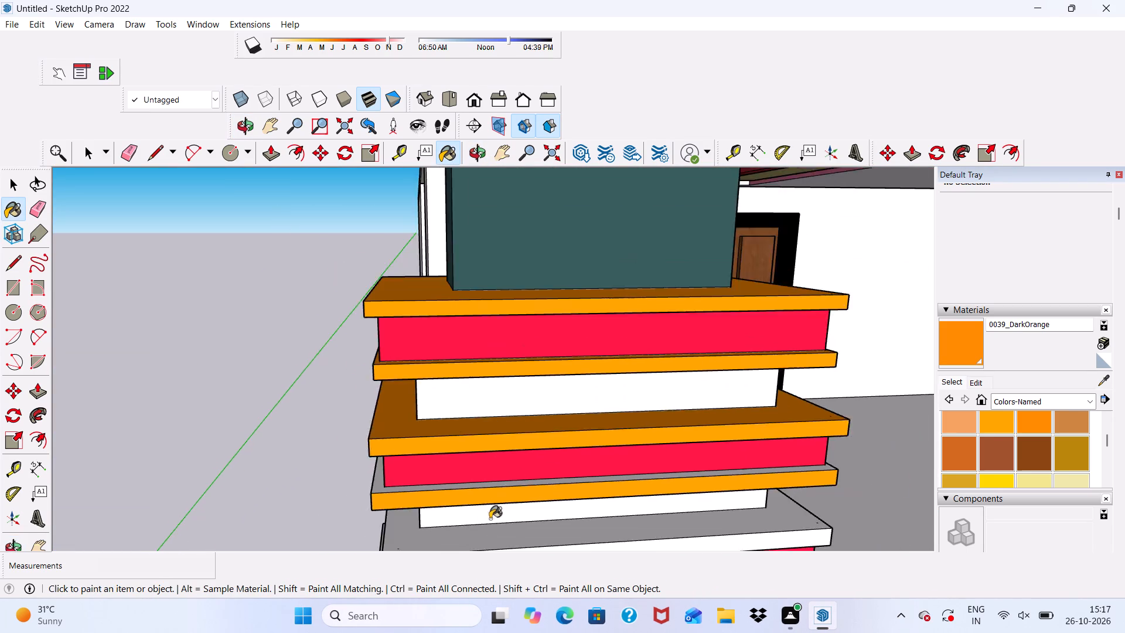
{"action": "scroll", "coordinate": [479, 531], "scroll_direction": "up", "scroll_amount": 8}
{"action": "left_click", "coordinate": [468, 448]}
Paint the two remaining edge faces of both slabs around the second crimson band with 0039_DarkOrange.
{"action": "scroll", "coordinate": [468, 448], "scroll_direction": "down", "scroll_amount": 9}
{"action": "middle_click_drag", "start_coordinate": [582, 519], "coordinate": [289, 502]}
{"action": "scroll", "coordinate": [541, 502], "scroll_direction": "up", "scroll_amount": 4}
{"action": "left_click", "coordinate": [530, 474]}
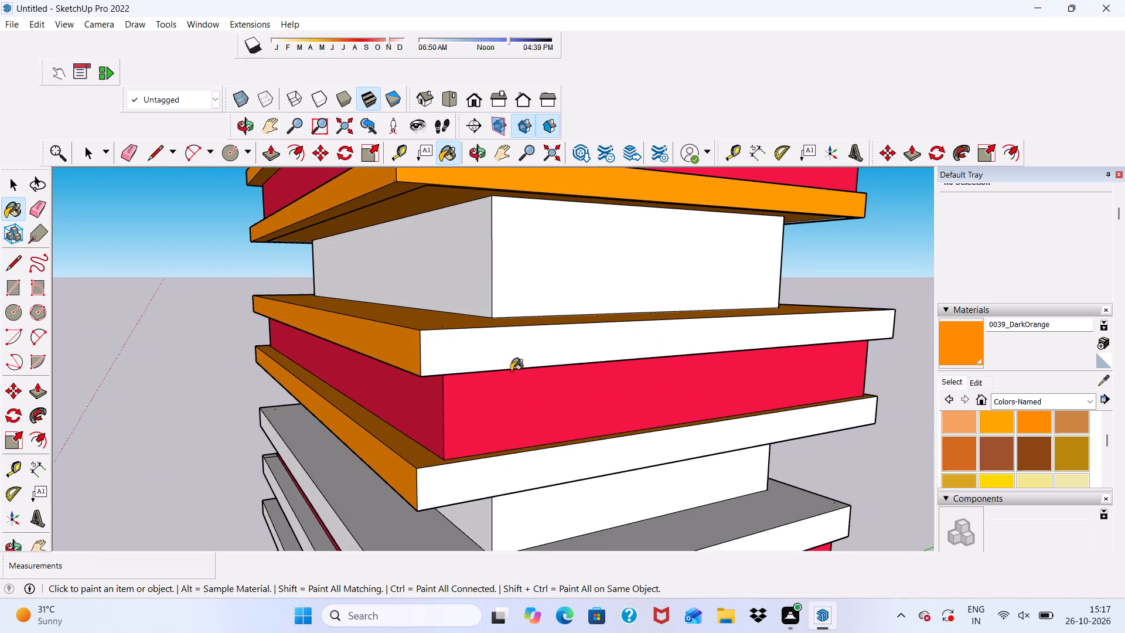
{"action": "left_click", "coordinate": [504, 359]}
{"action": "scroll", "coordinate": [555, 410], "scroll_direction": "down", "scroll_amount": 1}
{"action": "middle_click_drag", "start_coordinate": [762, 523], "coordinate": [630, 574]}
{"action": "scroll", "coordinate": [695, 423], "scroll_direction": "down", "scroll_amount": 4}
{"action": "middle_click_drag", "start_coordinate": [775, 481], "coordinate": [602, 437]}
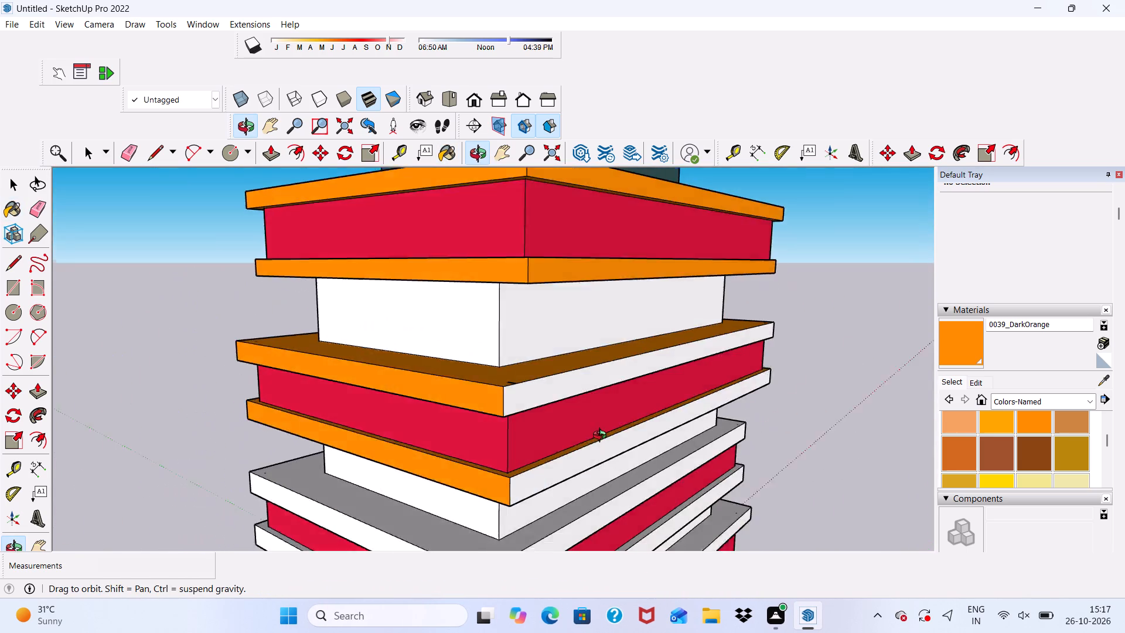
{"action": "middle_click_drag", "start_coordinate": [602, 437], "coordinate": [557, 443]}
{"action": "scroll", "coordinate": [540, 458], "scroll_direction": "up", "scroll_amount": 1}
{"action": "left_click", "coordinate": [540, 458]}
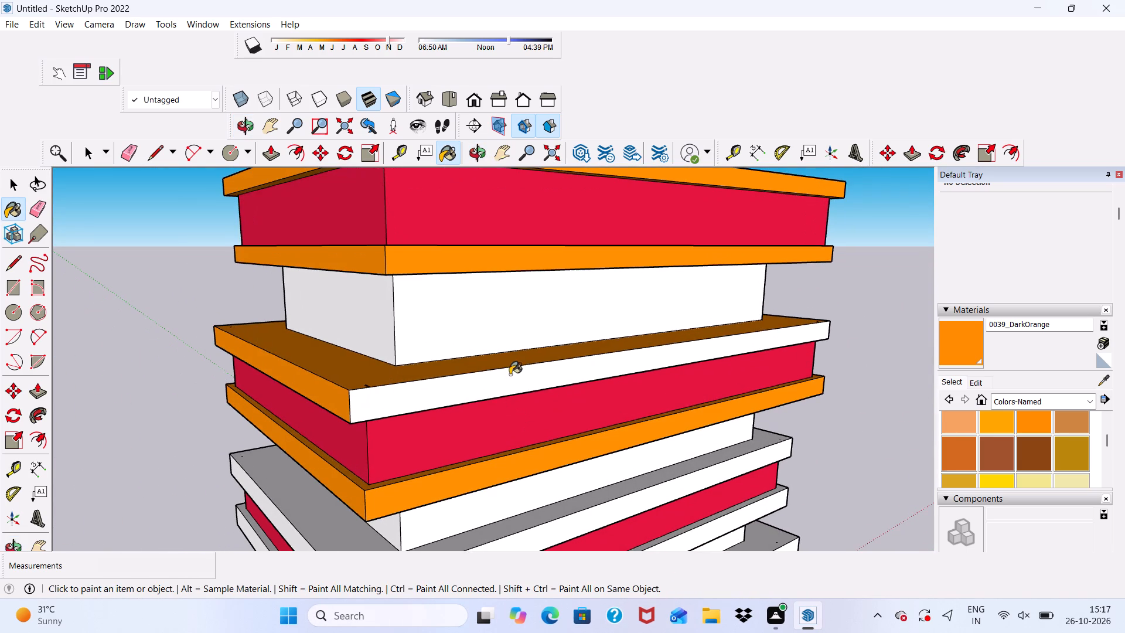
{"action": "left_click", "coordinate": [510, 380]}
Paint the top face and two edge faces of the slab above the third crimson band with 0039_DarkOrange.
{"action": "middle_click_drag", "start_coordinate": [807, 385], "coordinate": [547, 423]}
{"action": "scroll", "coordinate": [595, 401], "scroll_direction": "down", "scroll_amount": 3}
{"action": "middle_click_drag", "start_coordinate": [749, 485], "coordinate": [662, 423]}
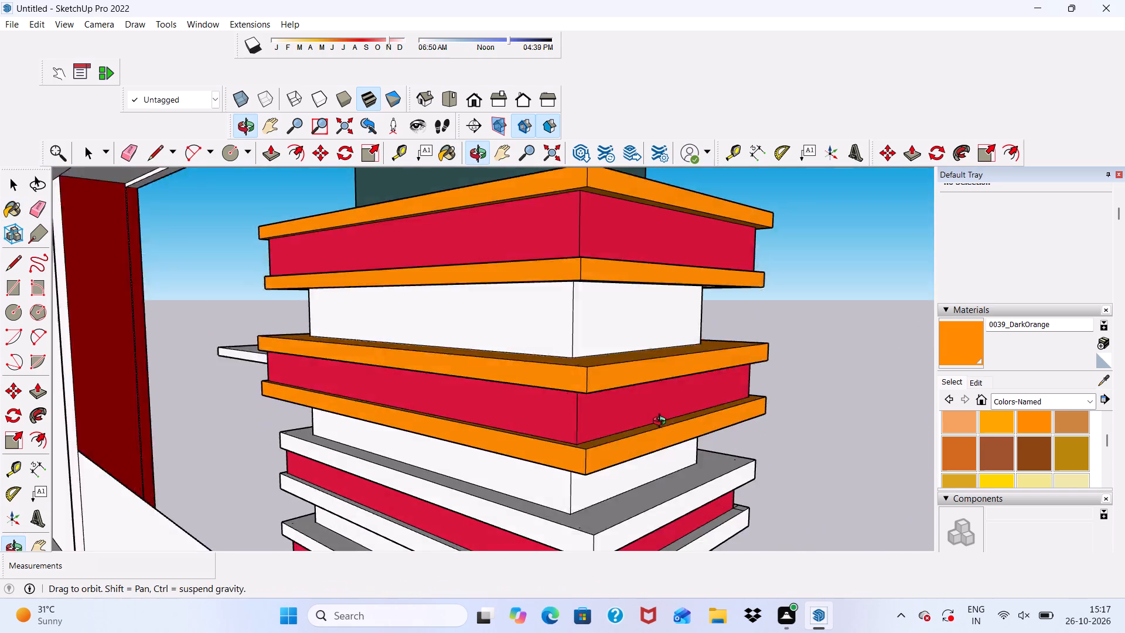
{"action": "middle_click_drag", "start_coordinate": [662, 423], "coordinate": [640, 413]}
{"action": "scroll", "coordinate": [637, 484], "scroll_direction": "up", "scroll_amount": 4}
{"action": "left_click", "coordinate": [636, 499]}
{"action": "left_click", "coordinate": [635, 481]}
{"action": "scroll", "coordinate": [631, 472], "scroll_direction": "down", "scroll_amount": 5}
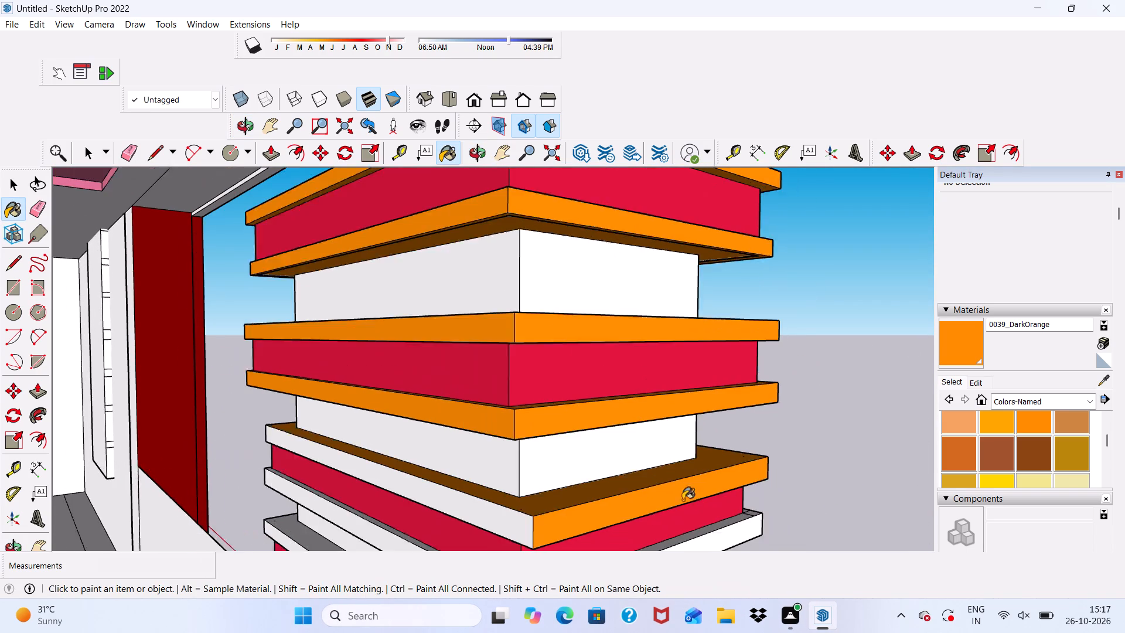
{"action": "left_click", "coordinate": [554, 523]}
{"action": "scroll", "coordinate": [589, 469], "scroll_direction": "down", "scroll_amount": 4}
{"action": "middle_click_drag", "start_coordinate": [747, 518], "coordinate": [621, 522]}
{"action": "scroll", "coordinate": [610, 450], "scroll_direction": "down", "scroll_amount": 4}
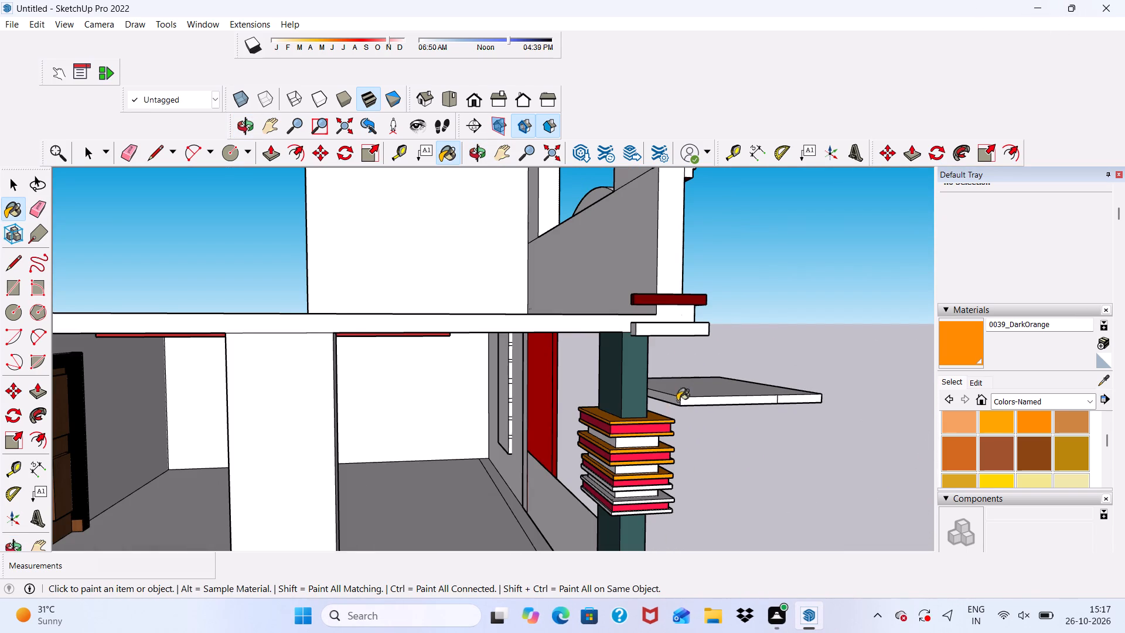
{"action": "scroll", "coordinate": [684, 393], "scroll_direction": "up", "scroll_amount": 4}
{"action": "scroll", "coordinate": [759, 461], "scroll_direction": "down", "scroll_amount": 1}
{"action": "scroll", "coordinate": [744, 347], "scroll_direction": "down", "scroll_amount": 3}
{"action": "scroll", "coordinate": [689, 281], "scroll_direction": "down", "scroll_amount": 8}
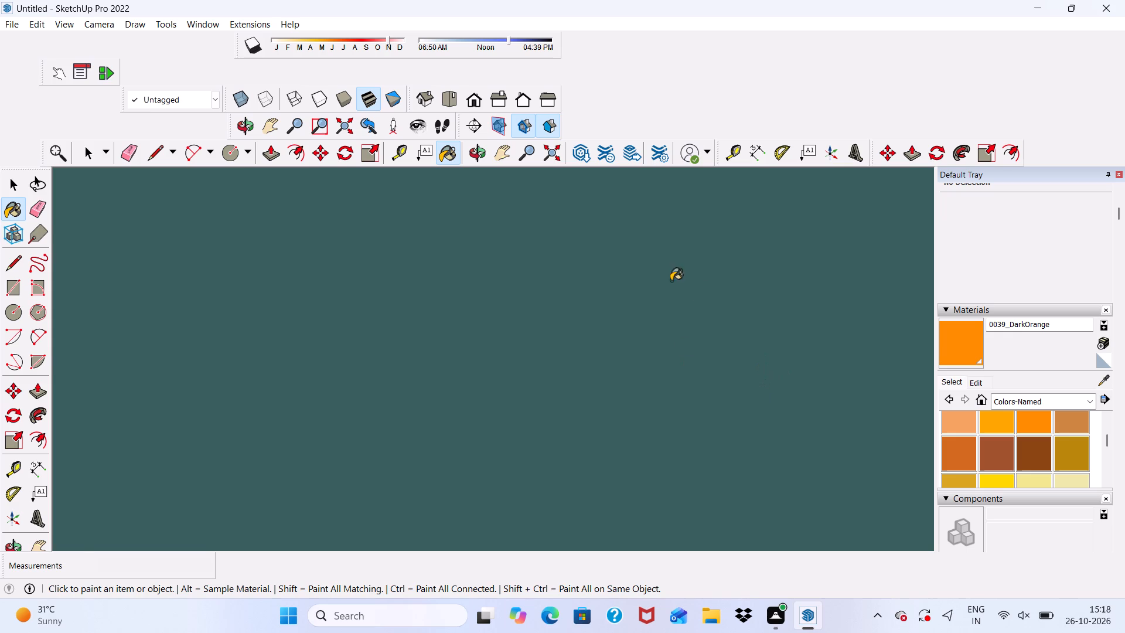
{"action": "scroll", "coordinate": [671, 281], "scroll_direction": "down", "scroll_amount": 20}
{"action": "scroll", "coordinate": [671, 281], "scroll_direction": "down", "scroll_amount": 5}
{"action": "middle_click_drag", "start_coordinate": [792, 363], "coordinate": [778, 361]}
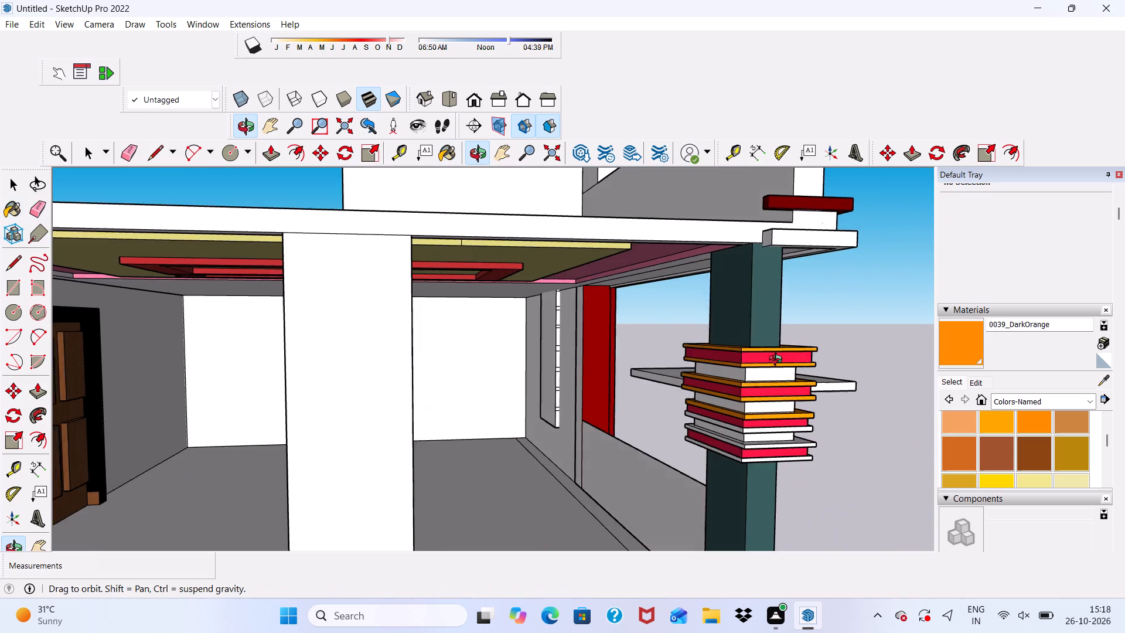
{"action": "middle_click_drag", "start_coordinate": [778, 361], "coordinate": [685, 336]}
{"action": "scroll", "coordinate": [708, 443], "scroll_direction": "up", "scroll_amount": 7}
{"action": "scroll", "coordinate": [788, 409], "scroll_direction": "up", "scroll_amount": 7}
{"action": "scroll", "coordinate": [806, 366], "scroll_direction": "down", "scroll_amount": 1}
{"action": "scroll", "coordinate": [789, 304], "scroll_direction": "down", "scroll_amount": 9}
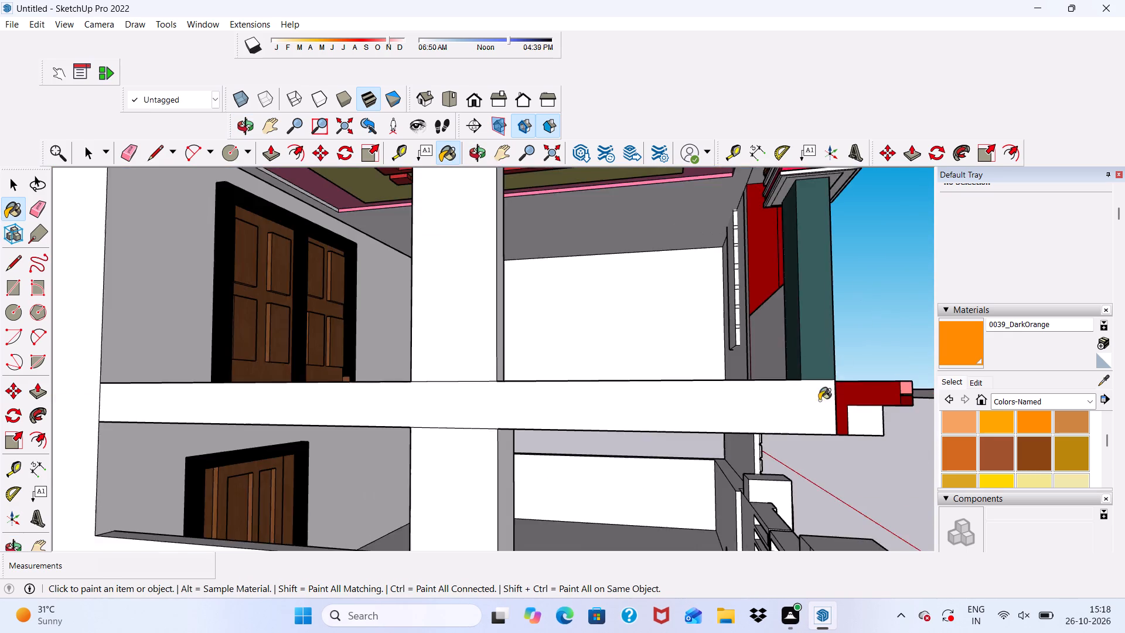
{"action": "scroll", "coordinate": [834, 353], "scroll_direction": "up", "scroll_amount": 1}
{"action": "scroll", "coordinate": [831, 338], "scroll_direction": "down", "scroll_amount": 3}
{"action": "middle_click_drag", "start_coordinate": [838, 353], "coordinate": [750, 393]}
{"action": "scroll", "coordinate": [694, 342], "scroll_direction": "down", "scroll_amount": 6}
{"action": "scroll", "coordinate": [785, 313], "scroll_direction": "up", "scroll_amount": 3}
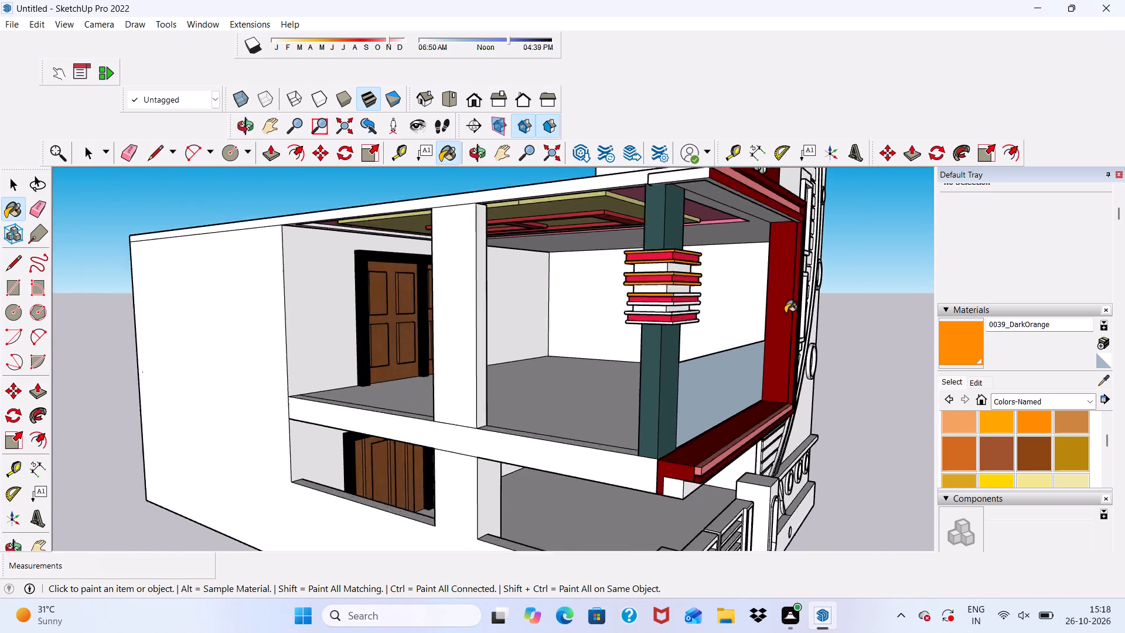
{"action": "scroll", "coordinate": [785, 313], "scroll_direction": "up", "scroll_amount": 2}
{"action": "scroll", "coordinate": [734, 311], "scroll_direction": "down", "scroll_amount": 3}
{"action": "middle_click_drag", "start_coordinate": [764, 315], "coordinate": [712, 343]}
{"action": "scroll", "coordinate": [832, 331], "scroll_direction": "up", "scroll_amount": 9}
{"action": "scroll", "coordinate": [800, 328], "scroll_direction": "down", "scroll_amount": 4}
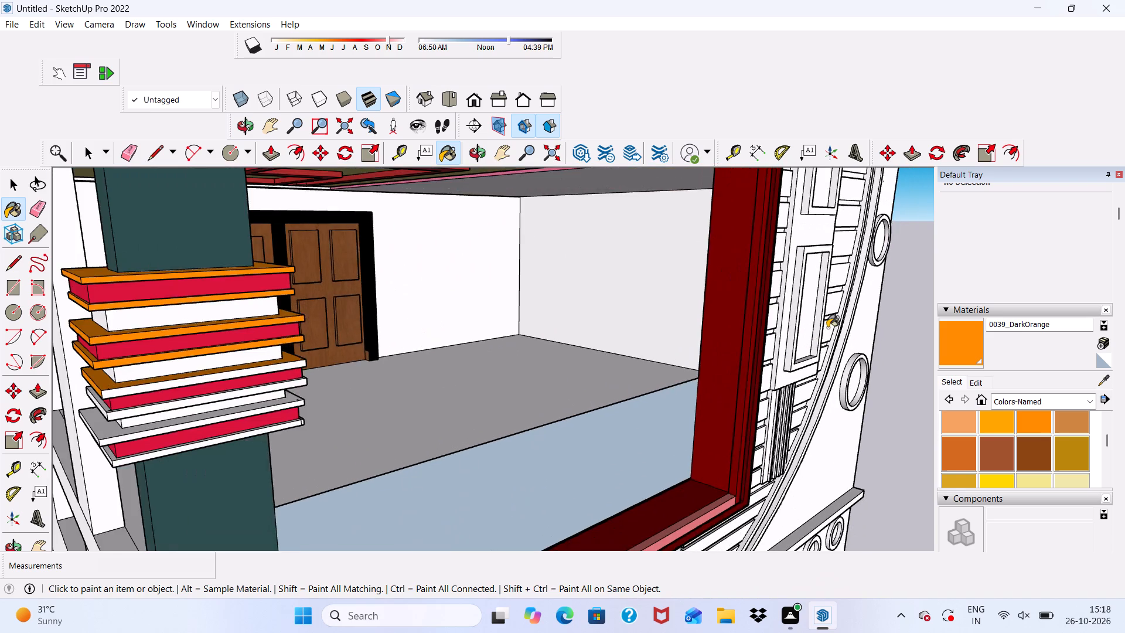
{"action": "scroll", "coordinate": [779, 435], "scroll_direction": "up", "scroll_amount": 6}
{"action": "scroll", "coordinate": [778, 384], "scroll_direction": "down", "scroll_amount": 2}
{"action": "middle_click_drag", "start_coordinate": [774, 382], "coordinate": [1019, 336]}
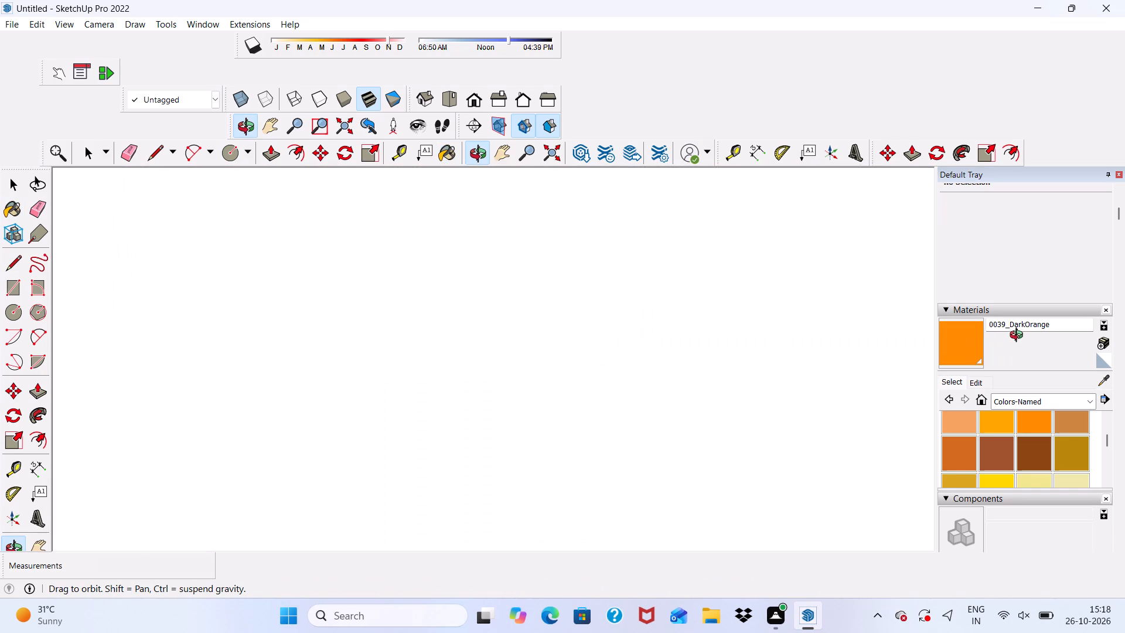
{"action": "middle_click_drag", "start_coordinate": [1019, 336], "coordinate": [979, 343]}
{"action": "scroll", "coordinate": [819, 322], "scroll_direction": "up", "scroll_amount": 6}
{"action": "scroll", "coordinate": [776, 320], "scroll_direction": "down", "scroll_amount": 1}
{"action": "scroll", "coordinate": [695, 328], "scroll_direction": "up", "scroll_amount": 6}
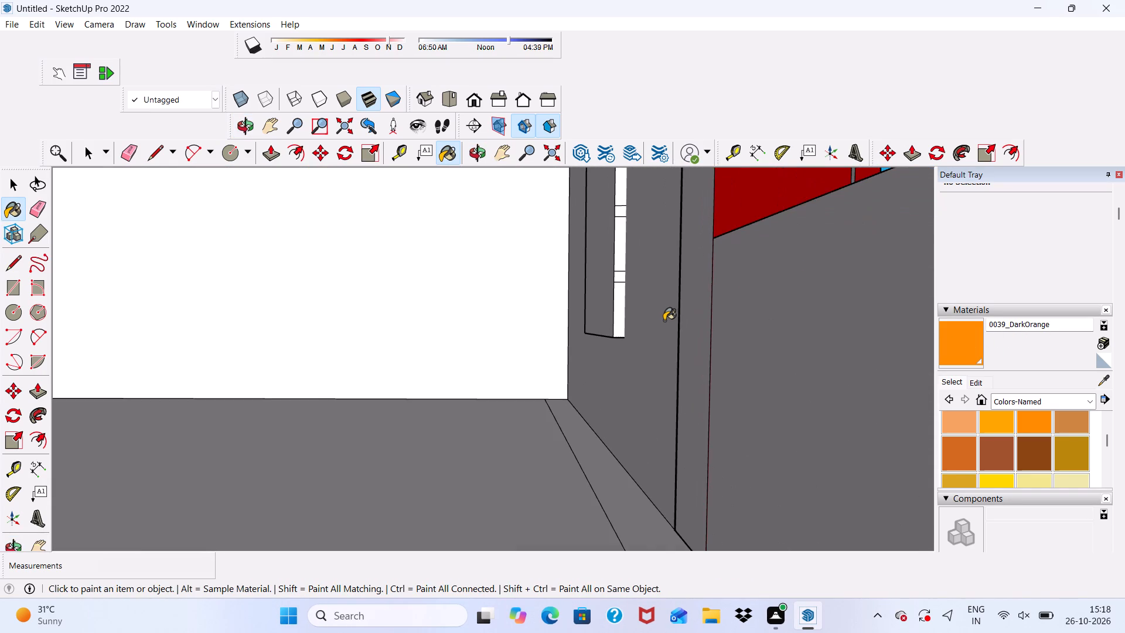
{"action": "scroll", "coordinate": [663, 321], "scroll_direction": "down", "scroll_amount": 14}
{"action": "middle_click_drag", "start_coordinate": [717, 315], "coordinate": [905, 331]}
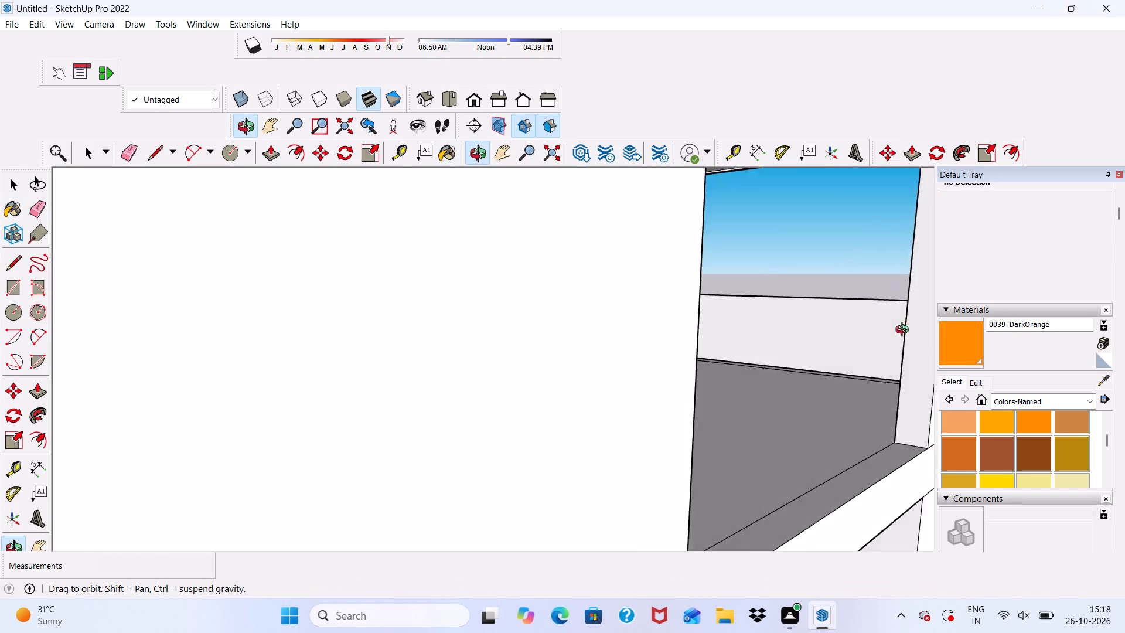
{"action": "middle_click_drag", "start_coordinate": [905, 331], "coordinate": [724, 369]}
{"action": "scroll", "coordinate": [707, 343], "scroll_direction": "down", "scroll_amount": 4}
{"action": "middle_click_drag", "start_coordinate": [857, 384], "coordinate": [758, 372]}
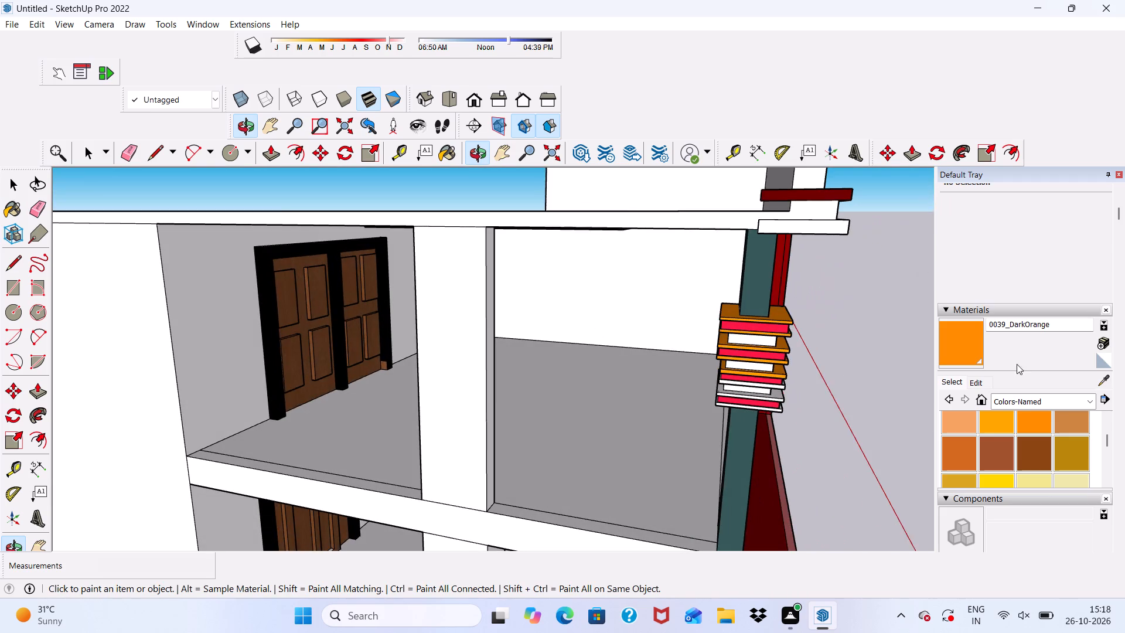
Paint the two remaining edge faces of the slab above the third crimson band with 0039_DarkOrange.
{"action": "scroll", "coordinate": [1090, 465], "scroll_direction": "down", "scroll_amount": 4}
{"action": "scroll", "coordinate": [724, 370], "scroll_direction": "down", "scroll_amount": 6}
{"action": "middle_click_drag", "start_coordinate": [750, 426], "coordinate": [577, 396]}
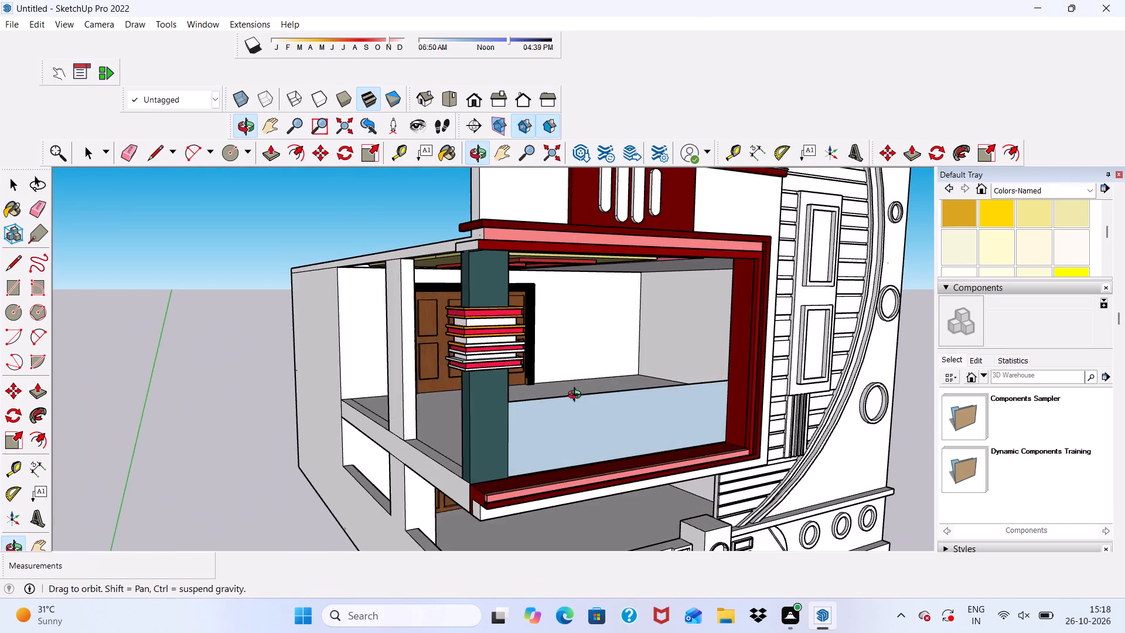
{"action": "middle_click_drag", "start_coordinate": [577, 396], "coordinate": [578, 396]}
{"action": "scroll", "coordinate": [510, 396], "scroll_direction": "up", "scroll_amount": 18}
{"action": "scroll", "coordinate": [479, 270], "scroll_direction": "up", "scroll_amount": 2}
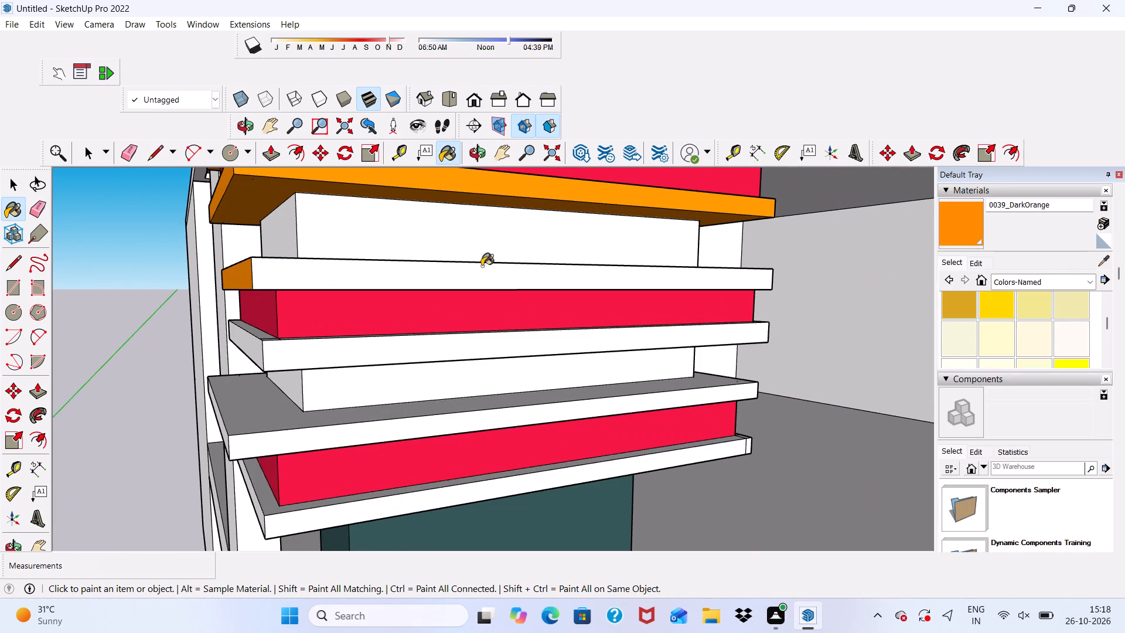
{"action": "left_click", "coordinate": [482, 266]}
{"action": "scroll", "coordinate": [501, 292], "scroll_direction": "down", "scroll_amount": 3}
{"action": "middle_click_drag", "start_coordinate": [557, 355], "coordinate": [454, 433]}
{"action": "scroll", "coordinate": [636, 392], "scroll_direction": "down", "scroll_amount": 1}
{"action": "middle_click_drag", "start_coordinate": [642, 392], "coordinate": [611, 344]}
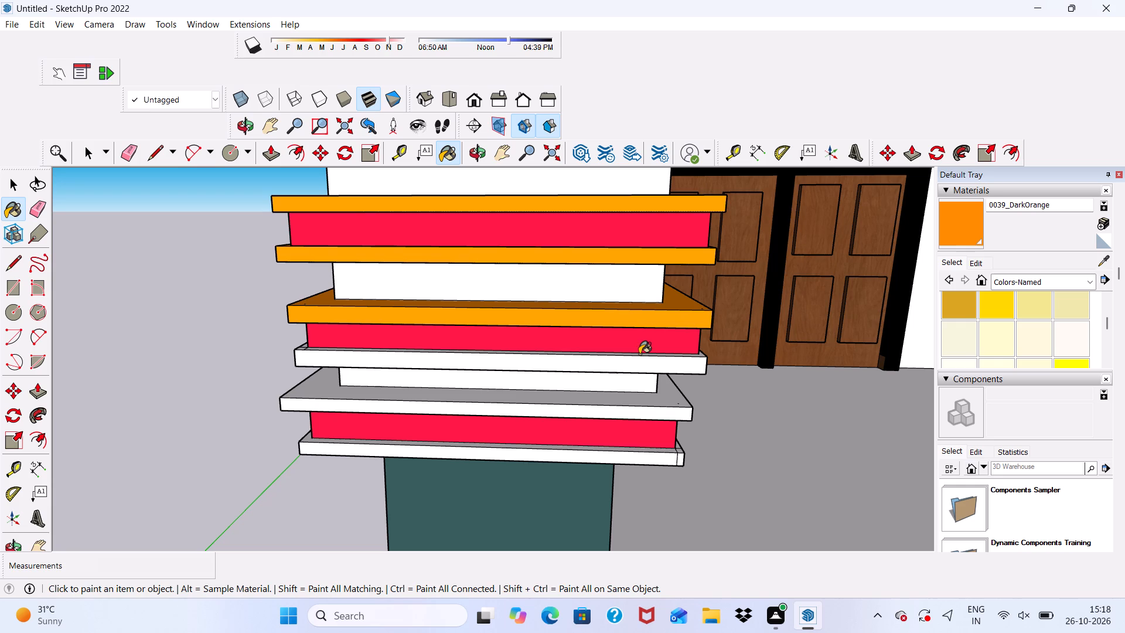
{"action": "scroll", "coordinate": [628, 350], "scroll_direction": "down", "scroll_amount": 3}
{"action": "middle_click_drag", "start_coordinate": [628, 355], "coordinate": [556, 360]}
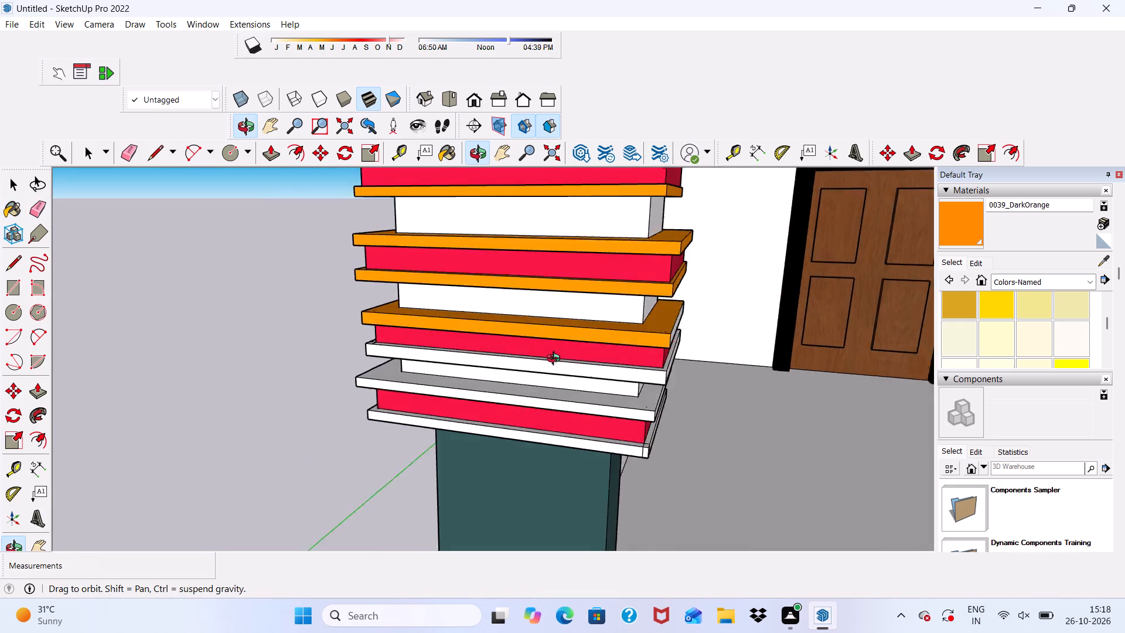
{"action": "middle_click_drag", "start_coordinate": [556, 360], "coordinate": [459, 364]}
{"action": "scroll", "coordinate": [551, 376], "scroll_direction": "up", "scroll_amount": 5}
{"action": "left_click", "coordinate": [643, 339]}
Paint the exposed top rim and two edge faces of the slab beneath the third crimson band with 0039_DarkOrange.
{"action": "scroll", "coordinate": [637, 380], "scroll_direction": "up", "scroll_amount": 3}
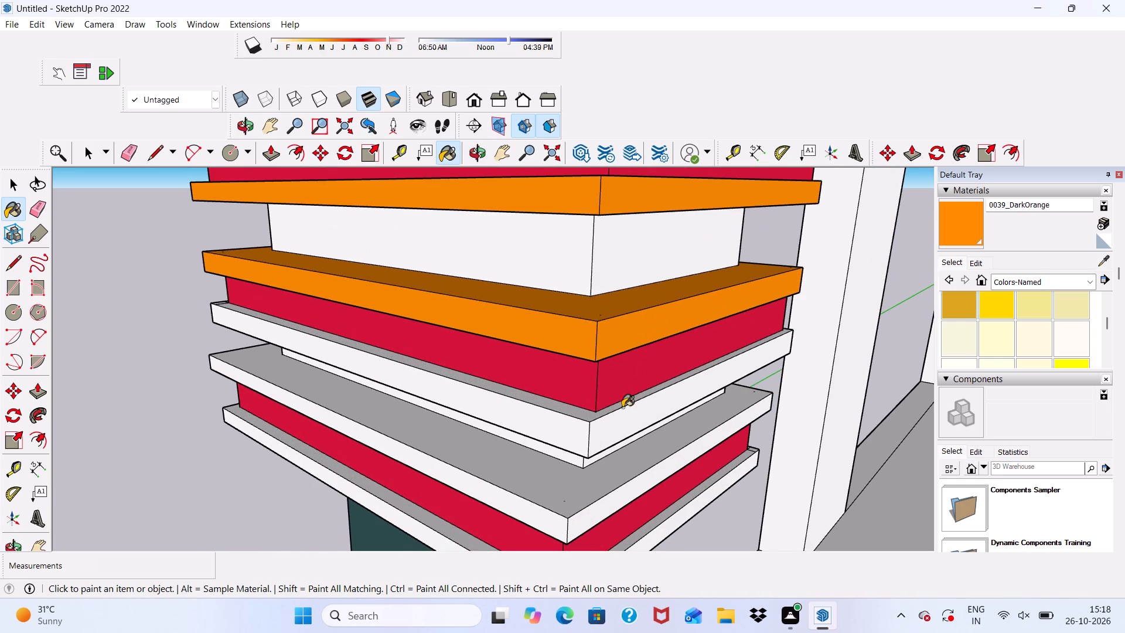
{"action": "left_click", "coordinate": [621, 417]}
{"action": "scroll", "coordinate": [559, 410], "scroll_direction": "up", "scroll_amount": 3}
{"action": "left_click", "coordinate": [585, 411]}
{"action": "left_click", "coordinate": [580, 438]}
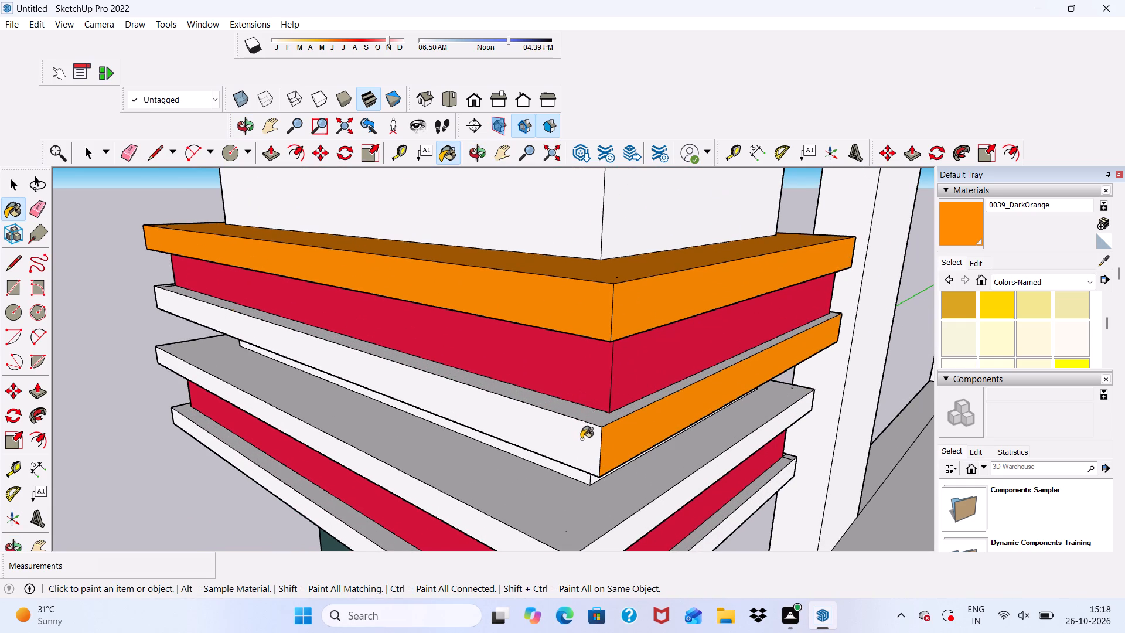
Paint the undersides of both slabs around the third crimson band with 0039_DarkOrange.
{"action": "scroll", "coordinate": [602, 421], "scroll_direction": "down", "scroll_amount": 3}
{"action": "scroll", "coordinate": [671, 413], "scroll_direction": "up", "scroll_amount": 1}
{"action": "scroll", "coordinate": [668, 378], "scroll_direction": "down", "scroll_amount": 10}
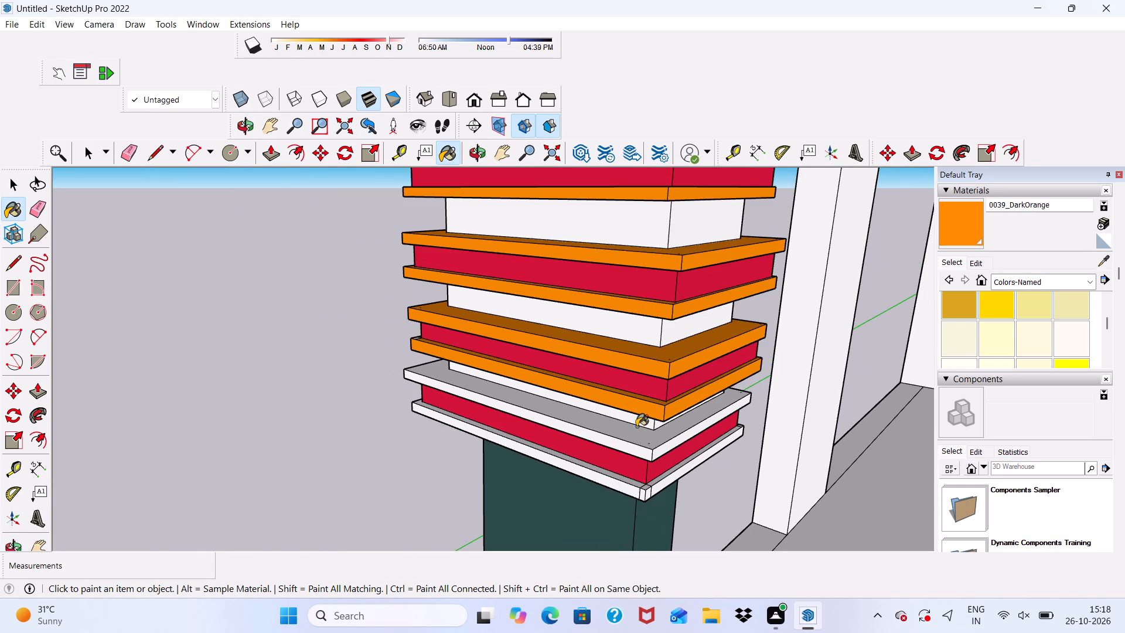
{"action": "middle_click_drag", "start_coordinate": [637, 426], "coordinate": [734, 244]}
{"action": "scroll", "coordinate": [709, 307], "scroll_direction": "up", "scroll_amount": 8}
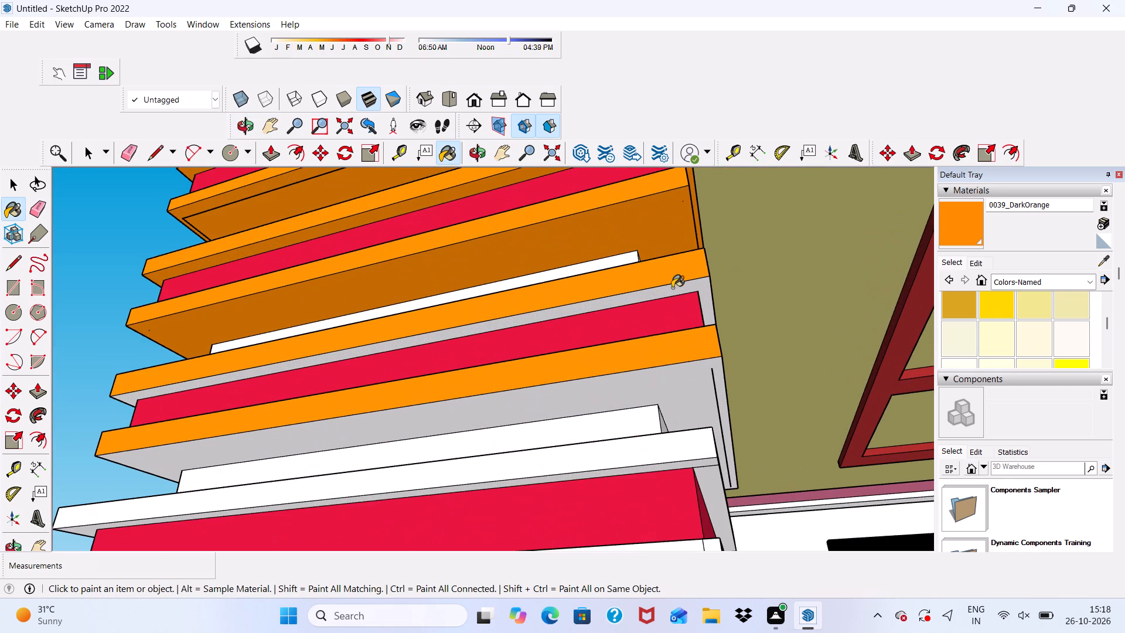
{"action": "left_click", "coordinate": [672, 288]}
{"action": "scroll", "coordinate": [686, 335], "scroll_direction": "up", "scroll_amount": 2}
{"action": "left_click", "coordinate": [688, 395]}
Paint the two remaining edge faces of the slab beneath the third crimson band with 0039_DarkOrange.
{"action": "scroll", "coordinate": [585, 362], "scroll_direction": "down", "scroll_amount": 3}
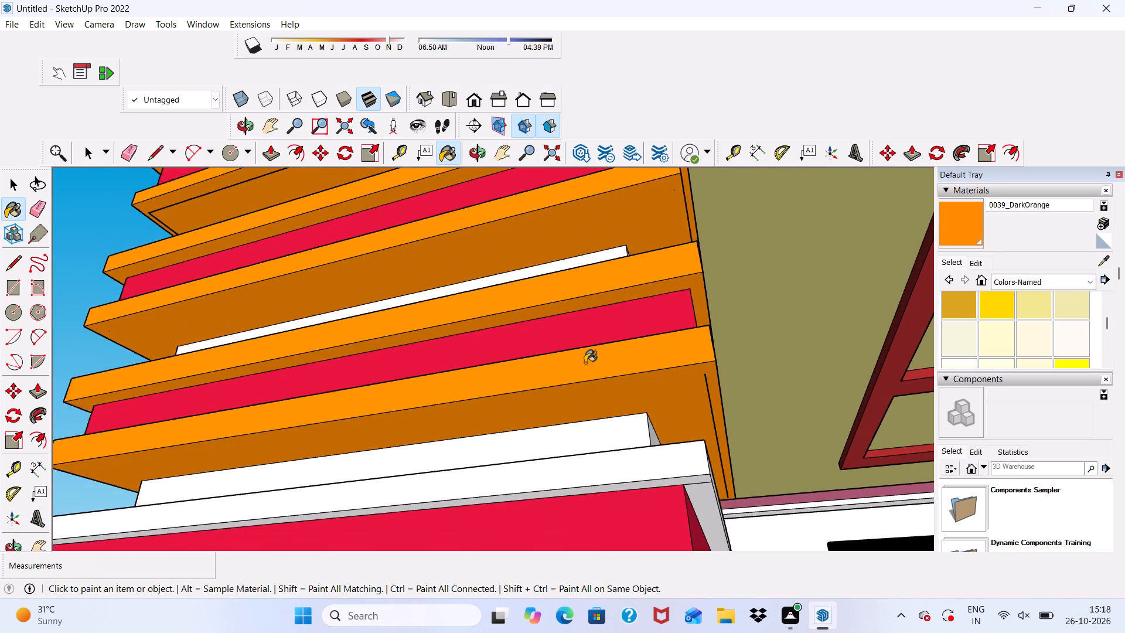
{"action": "scroll", "coordinate": [585, 363], "scroll_direction": "down", "scroll_amount": 3}
{"action": "middle_click_drag", "start_coordinate": [562, 401], "coordinate": [913, 441]}
{"action": "scroll", "coordinate": [459, 387], "scroll_direction": "up", "scroll_amount": 1}
{"action": "left_click", "coordinate": [456, 365]}
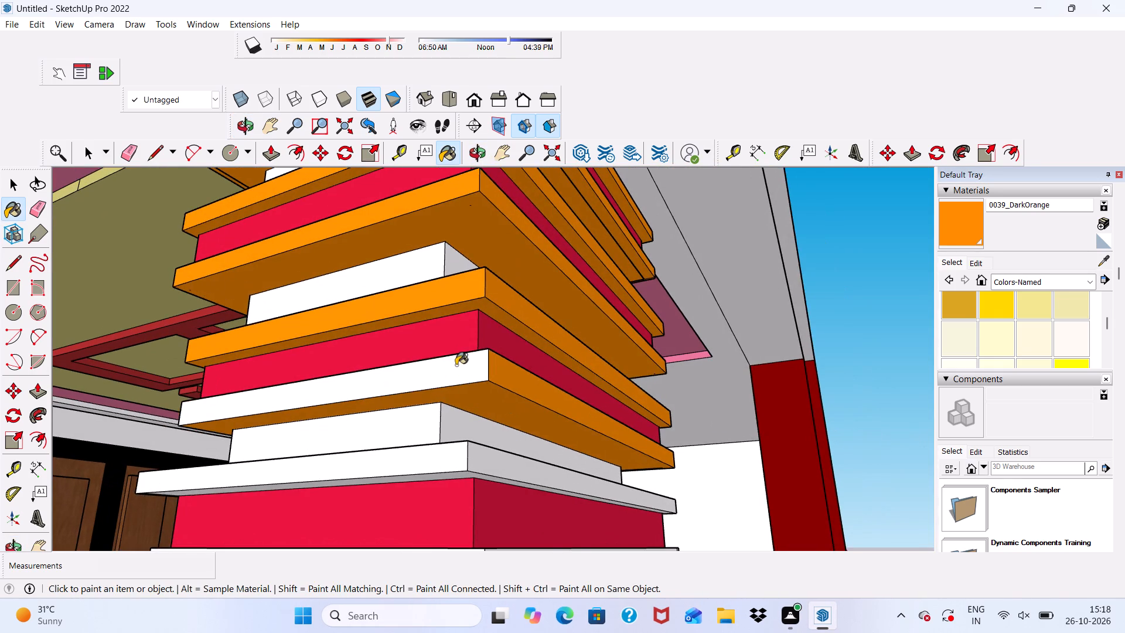
{"action": "scroll", "coordinate": [437, 382], "scroll_direction": "down", "scroll_amount": 3}
{"action": "middle_click_drag", "start_coordinate": [429, 401], "coordinate": [745, 401]}
{"action": "scroll", "coordinate": [539, 394], "scroll_direction": "up", "scroll_amount": 3}
{"action": "left_click_drag", "start_coordinate": [496, 382], "coordinate": [496, 382]}
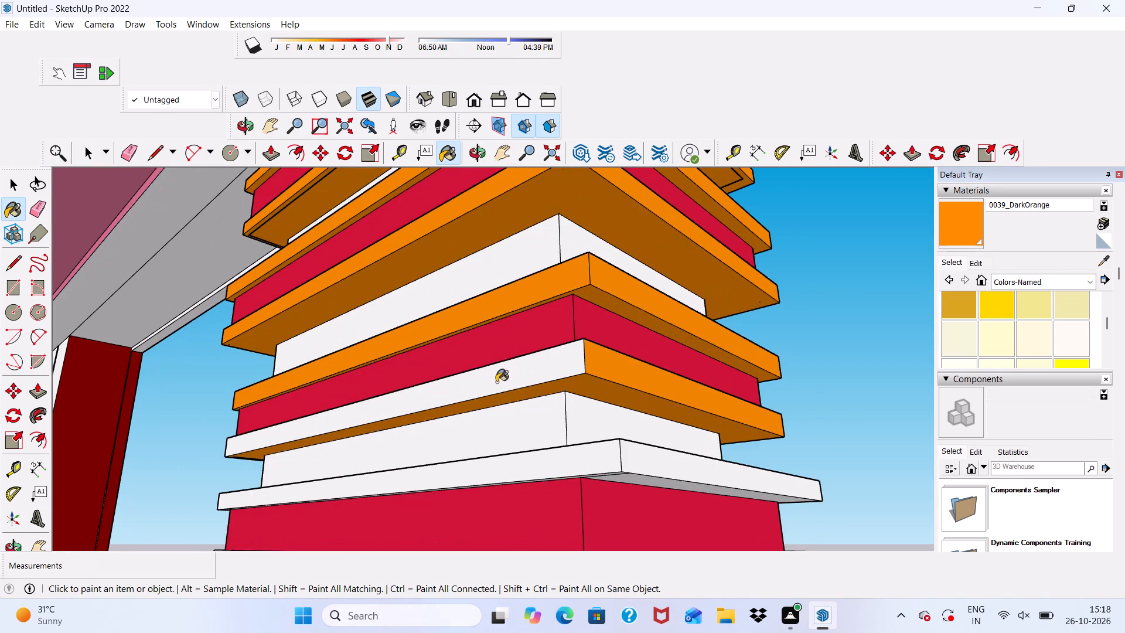
{"action": "left_click_drag", "start_coordinate": [496, 382], "coordinate": [518, 386]}
Paint the first edge faces of the slab above the lowest crimson band with 0039_DarkOrange.
{"action": "scroll", "coordinate": [520, 387], "scroll_direction": "down", "scroll_amount": 5}
{"action": "middle_click_drag", "start_coordinate": [569, 440], "coordinate": [646, 451]}
{"action": "scroll", "coordinate": [629, 452], "scroll_direction": "up", "scroll_amount": 4}
{"action": "left_click", "coordinate": [625, 449]}
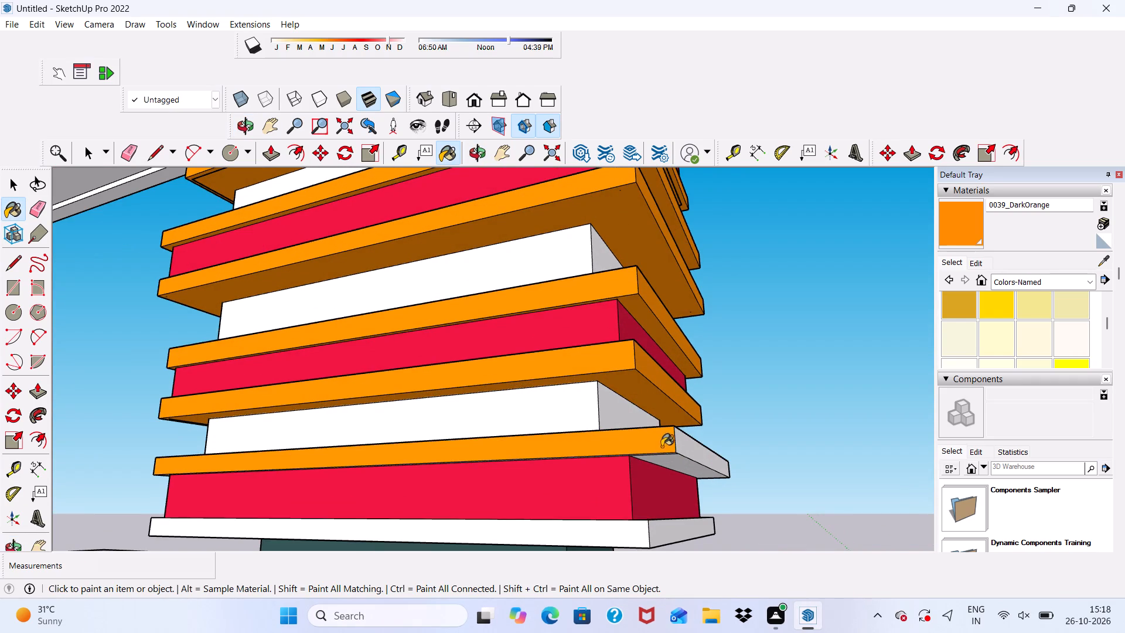
{"action": "left_click_drag", "start_coordinate": [669, 460], "coordinate": [675, 463]}
{"action": "left_click", "coordinate": [684, 450]}
{"action": "scroll", "coordinate": [680, 458], "scroll_direction": "down", "scroll_amount": 2}
{"action": "middle_click_drag", "start_coordinate": [686, 472], "coordinate": [348, 482]}
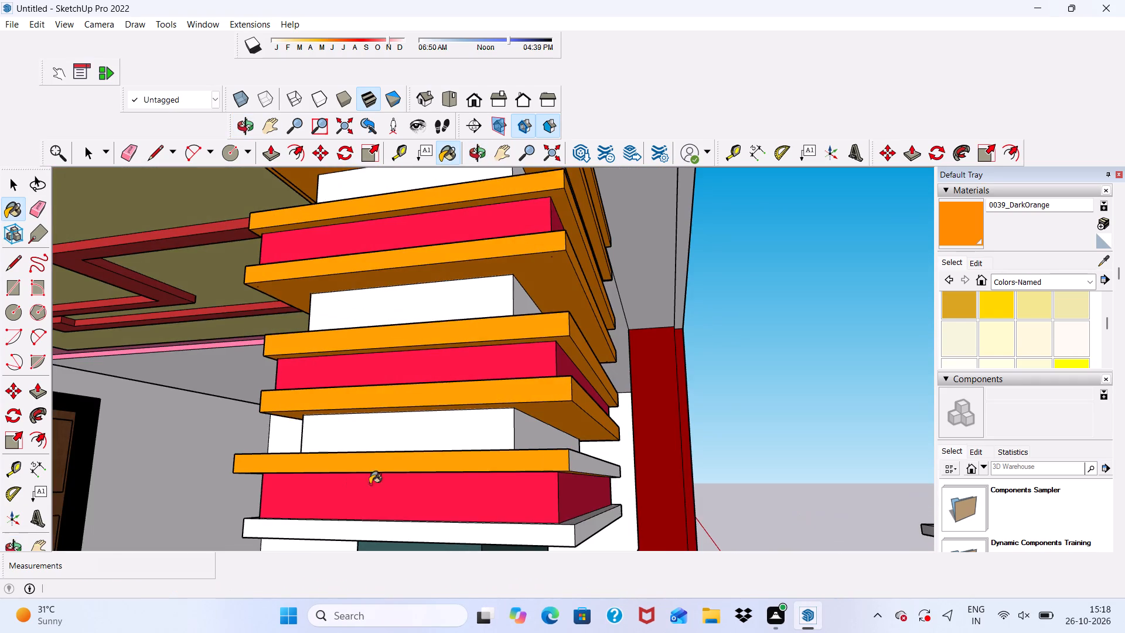
{"action": "scroll", "coordinate": [580, 481], "scroll_direction": "up", "scroll_amount": 5}
{"action": "left_click", "coordinate": [568, 450]}
Paint the remaining edge face and exposed top rim of the slab above the lowest crimson band with 0039_DarkOrange.
{"action": "middle_click_drag", "start_coordinate": [570, 468], "coordinate": [326, 463]}
{"action": "scroll", "coordinate": [494, 436], "scroll_direction": "down", "scroll_amount": 2}
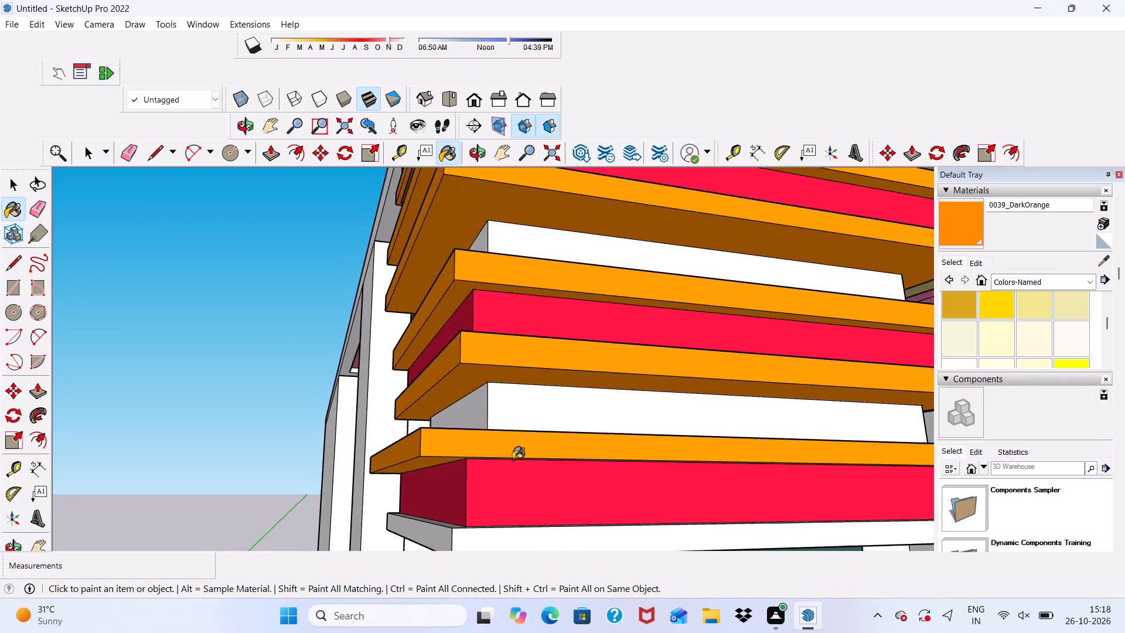
{"action": "scroll", "coordinate": [513, 460], "scroll_direction": "down", "scroll_amount": 6}
{"action": "middle_click_drag", "start_coordinate": [579, 479], "coordinate": [320, 505]}
{"action": "scroll", "coordinate": [707, 486], "scroll_direction": "down", "scroll_amount": 2}
{"action": "scroll", "coordinate": [719, 487], "scroll_direction": "up", "scroll_amount": 3}
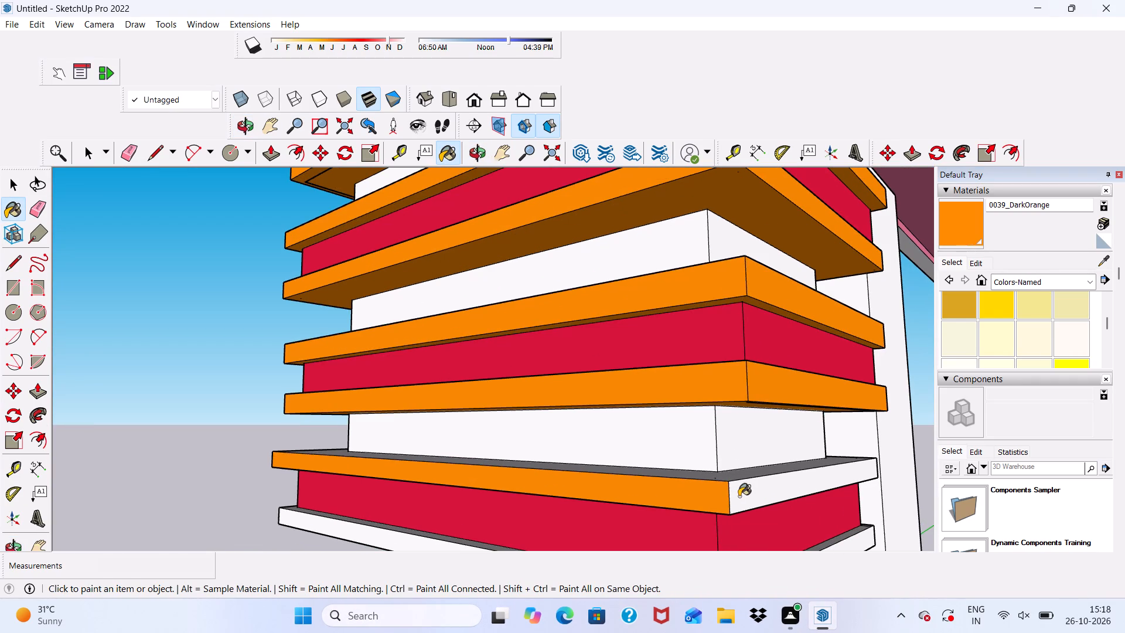
{"action": "left_click", "coordinate": [740, 496]}
{"action": "left_click", "coordinate": [741, 468]}
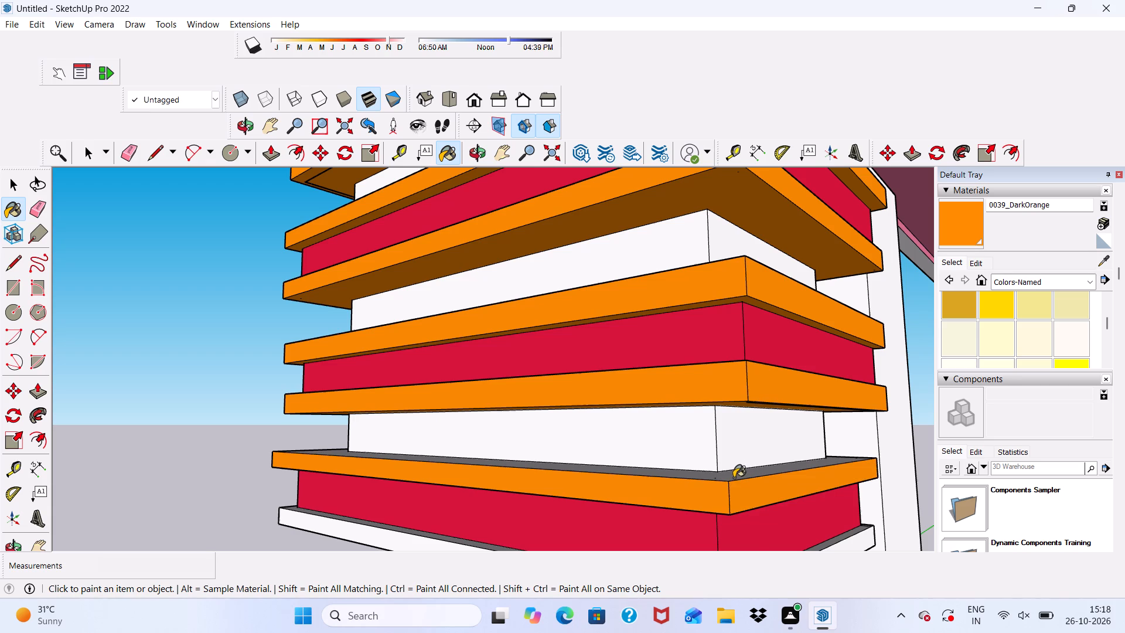
{"action": "left_click", "coordinate": [734, 478]}
Paint edge faces of the slab beneath the lowest crimson band, including the narrow corner strip, with 0039_DarkOrange.
{"action": "scroll", "coordinate": [737, 477], "scroll_direction": "down", "scroll_amount": 4}
{"action": "middle_click_drag", "start_coordinate": [766, 483], "coordinate": [566, 515]}
{"action": "scroll", "coordinate": [567, 491], "scroll_direction": "up", "scroll_amount": 1}
{"action": "scroll", "coordinate": [601, 470], "scroll_direction": "down", "scroll_amount": 4}
{"action": "middle_click_drag", "start_coordinate": [744, 509], "coordinate": [591, 462]}
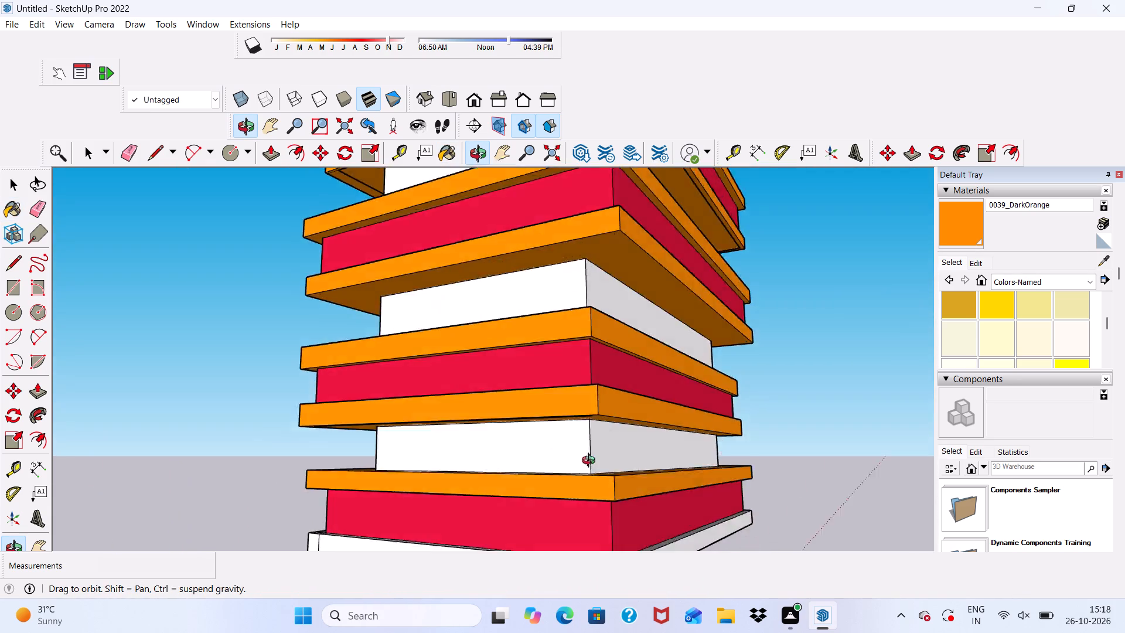
{"action": "middle_click_drag", "start_coordinate": [591, 462], "coordinate": [535, 462]}
{"action": "scroll", "coordinate": [575, 440], "scroll_direction": "down", "scroll_amount": 4}
{"action": "scroll", "coordinate": [584, 533], "scroll_direction": "up", "scroll_amount": 6}
{"action": "left_click", "coordinate": [544, 523]}
{"action": "scroll", "coordinate": [531, 494], "scroll_direction": "down", "scroll_amount": 3}
{"action": "middle_click_drag", "start_coordinate": [535, 516], "coordinate": [671, 493]}
{"action": "left_click", "coordinate": [596, 493]}
{"action": "middle_click_drag", "start_coordinate": [581, 522], "coordinate": [739, 569]}
{"action": "scroll", "coordinate": [447, 530], "scroll_direction": "up", "scroll_amount": 1}
{"action": "scroll", "coordinate": [463, 496], "scroll_direction": "down", "scroll_amount": 4}
{"action": "scroll", "coordinate": [443, 570], "scroll_direction": "up", "scroll_amount": 12}
{"action": "left_click", "coordinate": [460, 540]}
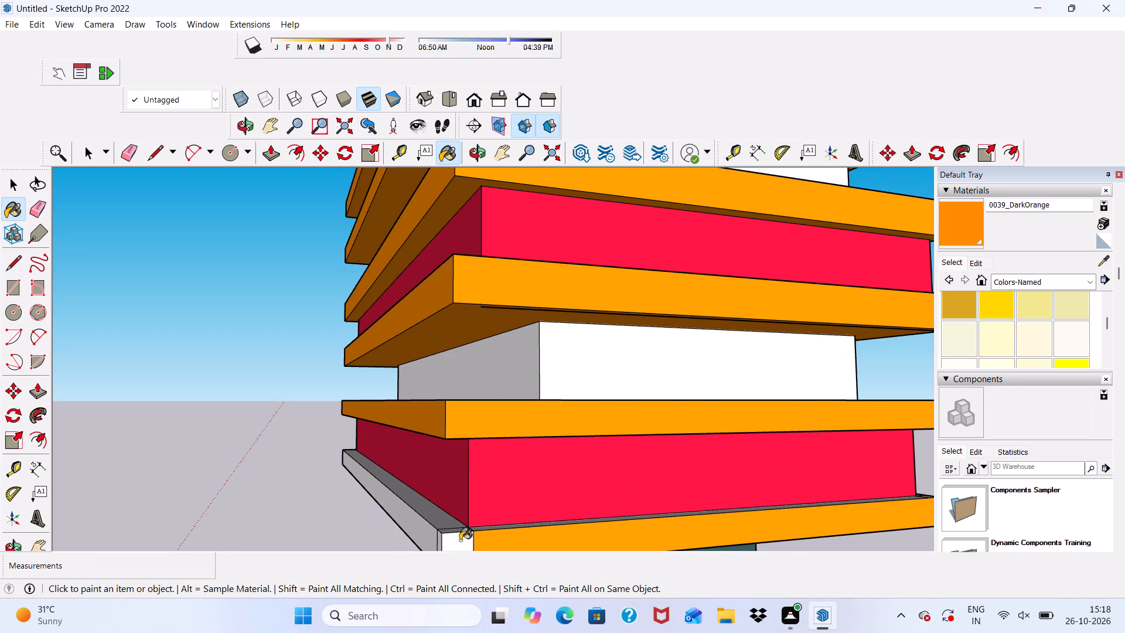
Erase the stray lines near the corner of the lowest slab, on its orange edge face and top rim.
{"action": "scroll", "coordinate": [454, 525], "scroll_direction": "up", "scroll_amount": 1}
{"action": "left_click", "coordinate": [125, 154]}
{"action": "scroll", "coordinate": [170, 199], "scroll_direction": "down", "scroll_amount": 4}
{"action": "scroll", "coordinate": [332, 199], "scroll_direction": "down", "scroll_amount": 1}
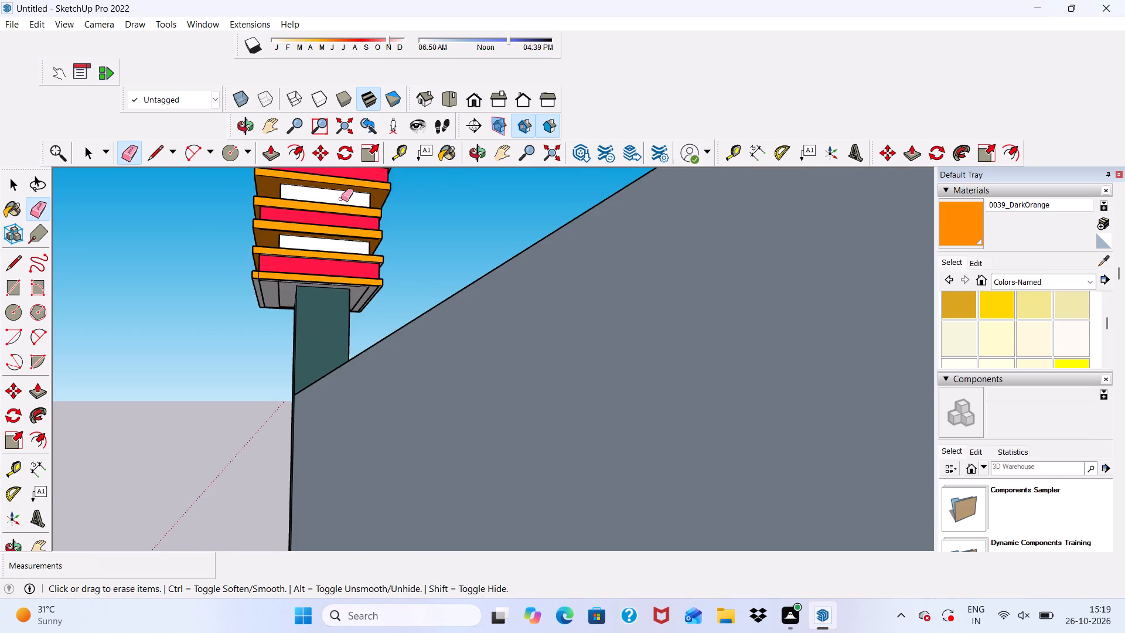
{"action": "middle_click_drag", "start_coordinate": [347, 206], "coordinate": [367, 298]}
{"action": "scroll", "coordinate": [328, 368], "scroll_direction": "up", "scroll_amount": 12}
{"action": "scroll", "coordinate": [197, 212], "scroll_direction": "down", "scroll_amount": 3}
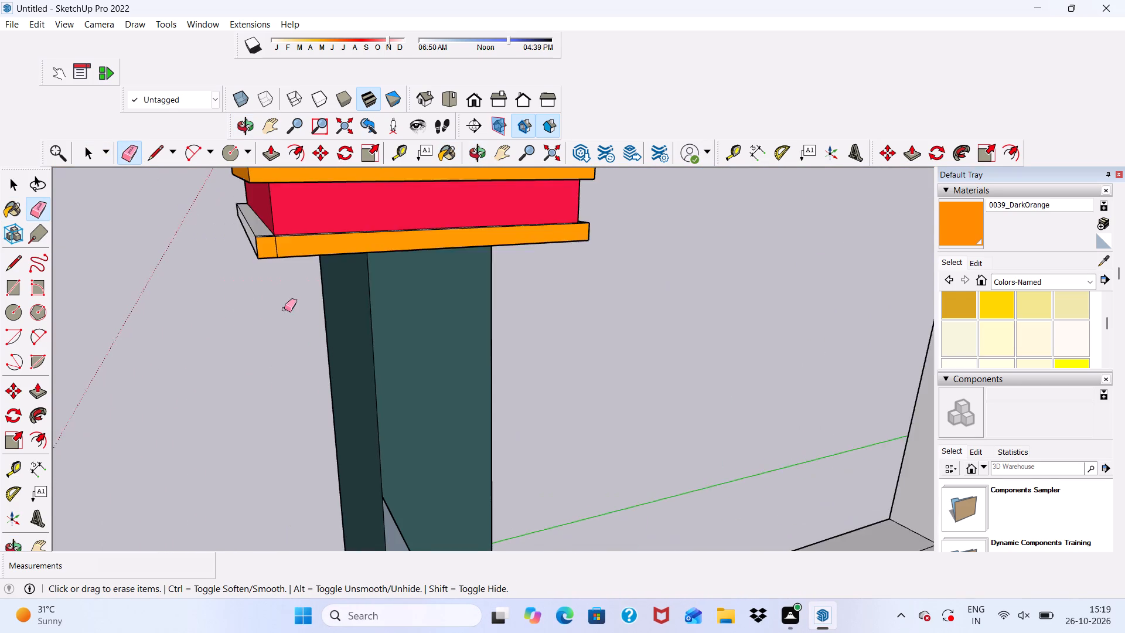
{"action": "scroll", "coordinate": [284, 309], "scroll_direction": "down", "scroll_amount": 4}
{"action": "middle_click_drag", "start_coordinate": [305, 258], "coordinate": [321, 308]}
{"action": "scroll", "coordinate": [321, 311], "scroll_direction": "up", "scroll_amount": 15}
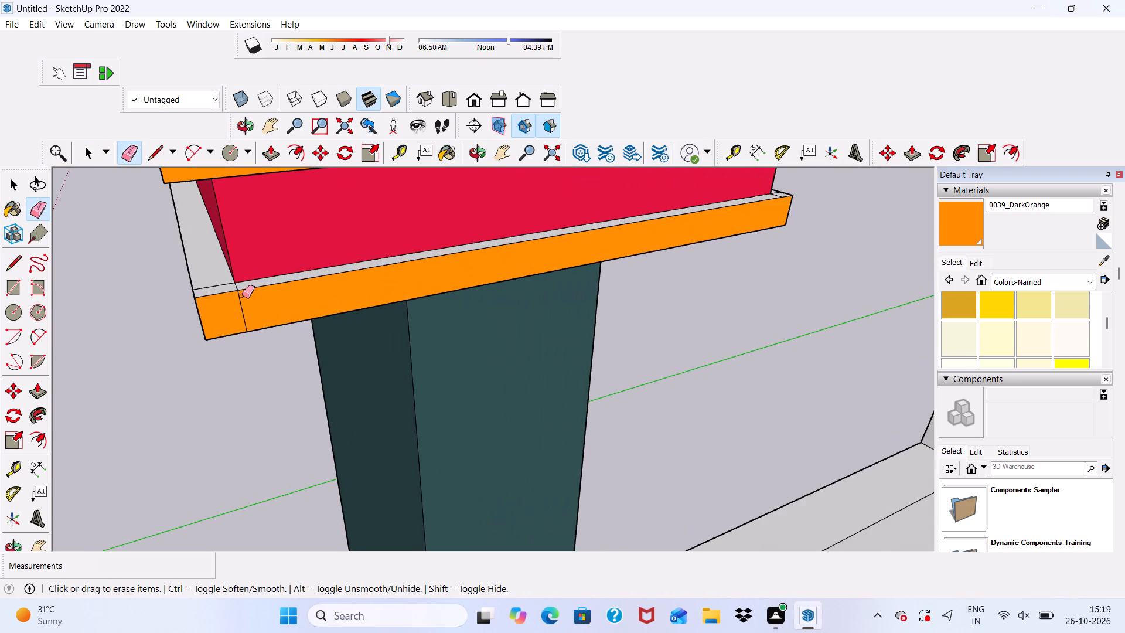
{"action": "scroll", "coordinate": [242, 295], "scroll_direction": "up", "scroll_amount": 4}
{"action": "left_click_drag", "start_coordinate": [236, 281], "coordinate": [224, 281]}
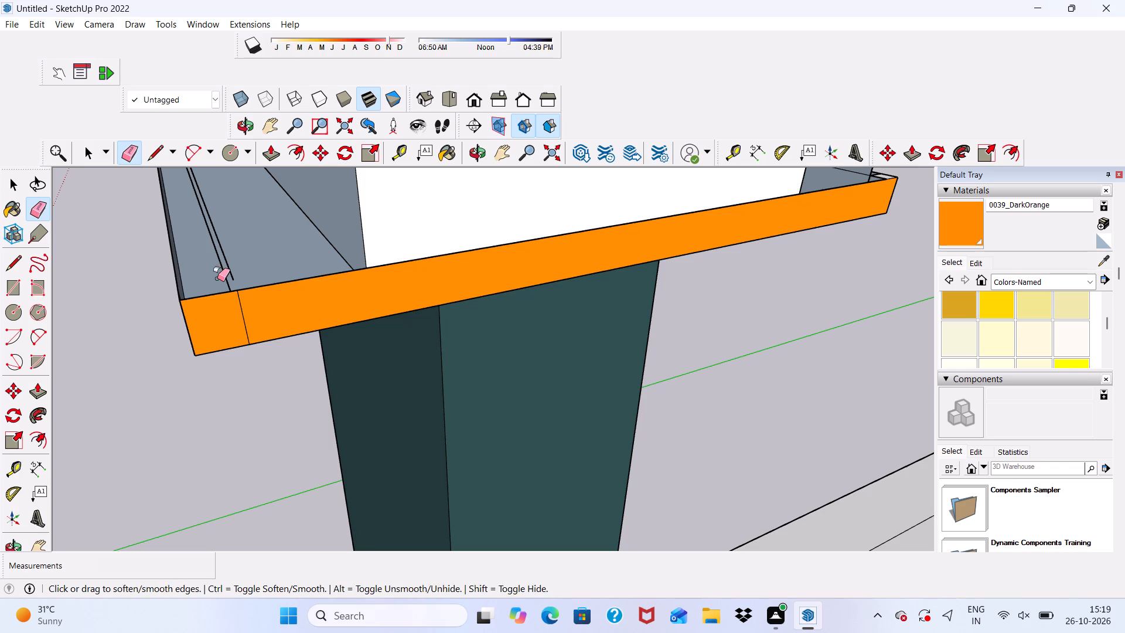
{"action": "key", "text": "ctrl+z"}
{"action": "scroll", "coordinate": [220, 281], "scroll_direction": "up", "scroll_amount": 5}
{"action": "left_click_drag", "start_coordinate": [223, 281], "coordinate": [229, 287]}
{"action": "double_click", "coordinate": [249, 290]}
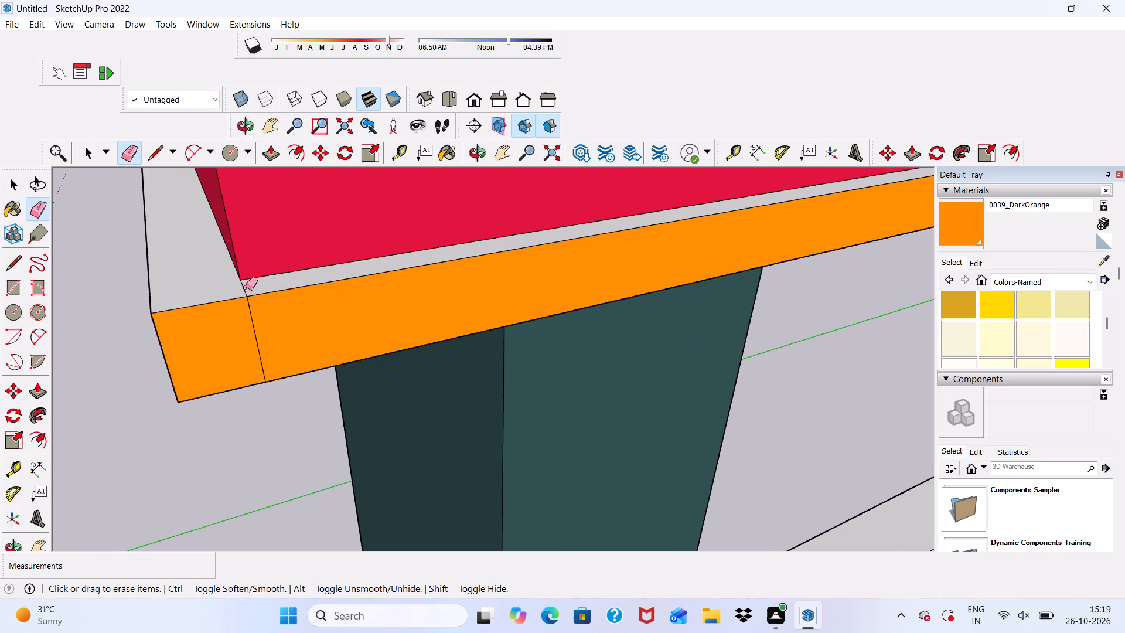
{"action": "left_click", "coordinate": [244, 311]}
{"action": "left_click", "coordinate": [240, 290]}
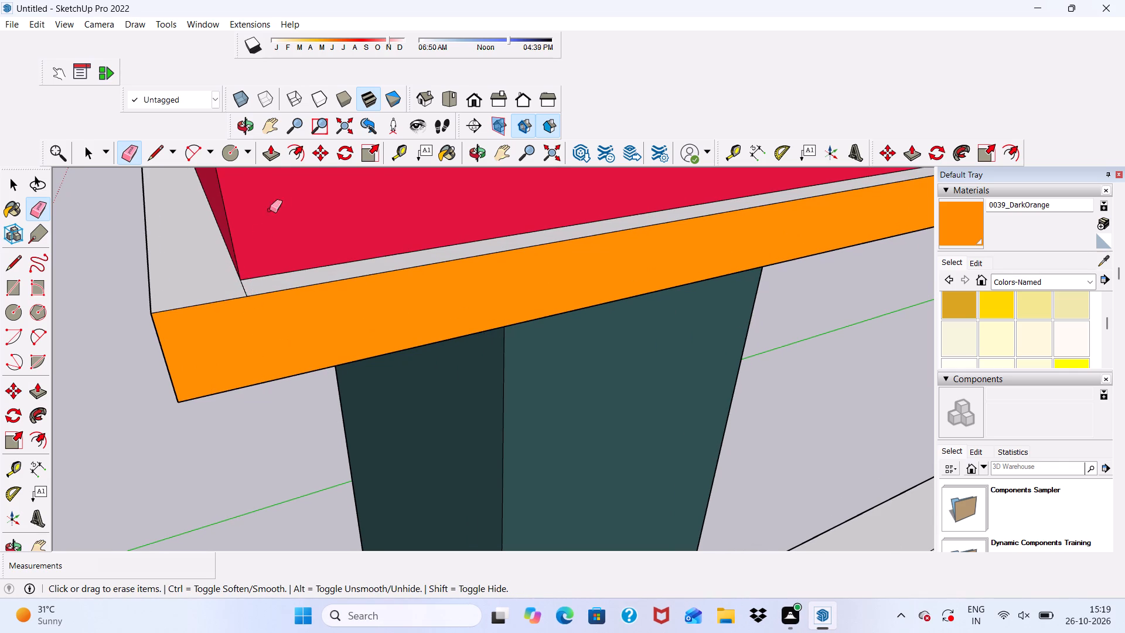
{"action": "key", "text": "space"}
Paint the lowest slab's top rim and both parts of its remaining white edge face with 0039_DarkOrange.
{"action": "left_click", "coordinate": [958, 217]}
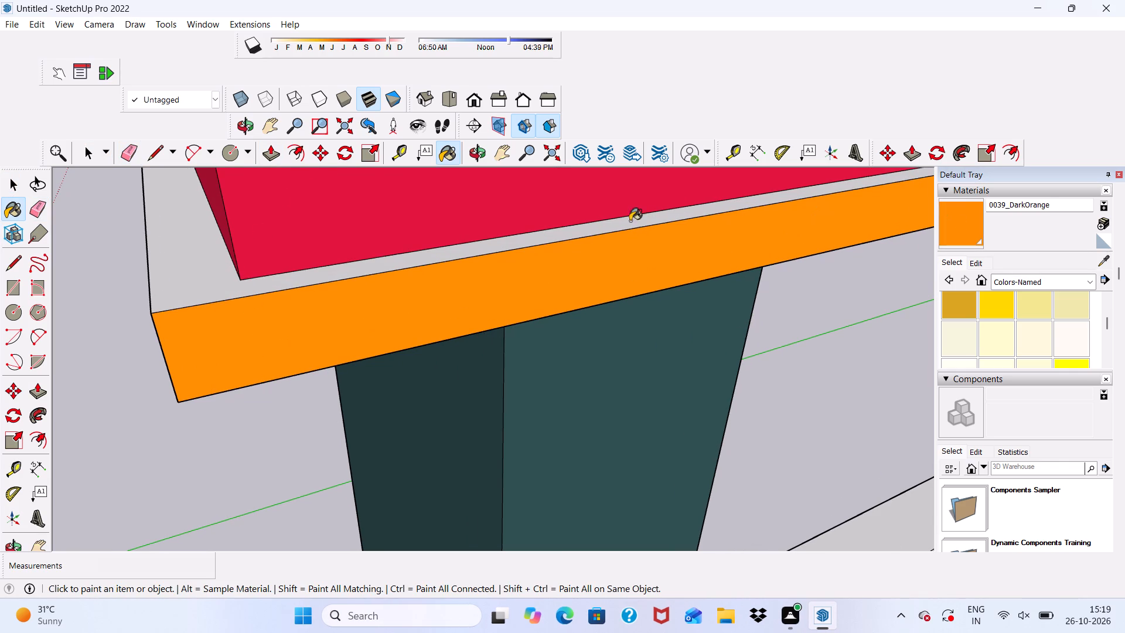
{"action": "left_click", "coordinate": [585, 227]}
{"action": "scroll", "coordinate": [562, 257], "scroll_direction": "down", "scroll_amount": 4}
{"action": "middle_click_drag", "start_coordinate": [445, 309], "coordinate": [646, 226]}
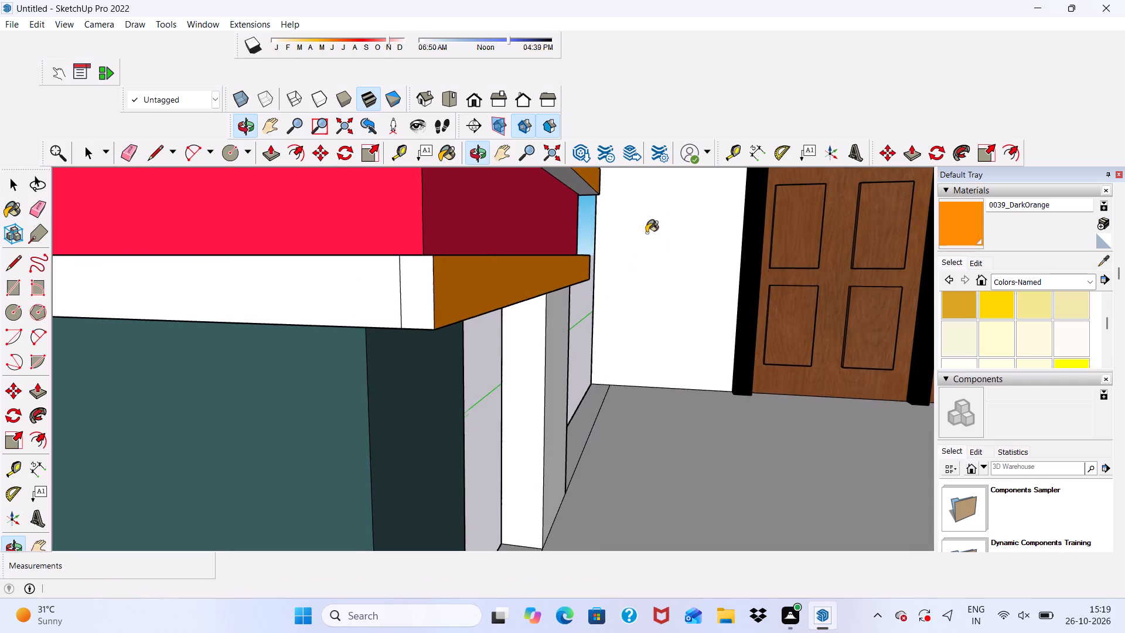
{"action": "left_click", "coordinate": [359, 291]}
{"action": "left_click", "coordinate": [423, 291]}
Paint the undersides of the slabs beneath and above the lowest crimson band, including the small corner piece, with 0039_DarkOrange.
{"action": "scroll", "coordinate": [426, 316], "scroll_direction": "down", "scroll_amount": 2}
{"action": "middle_click_drag", "start_coordinate": [431, 358], "coordinate": [444, 236]}
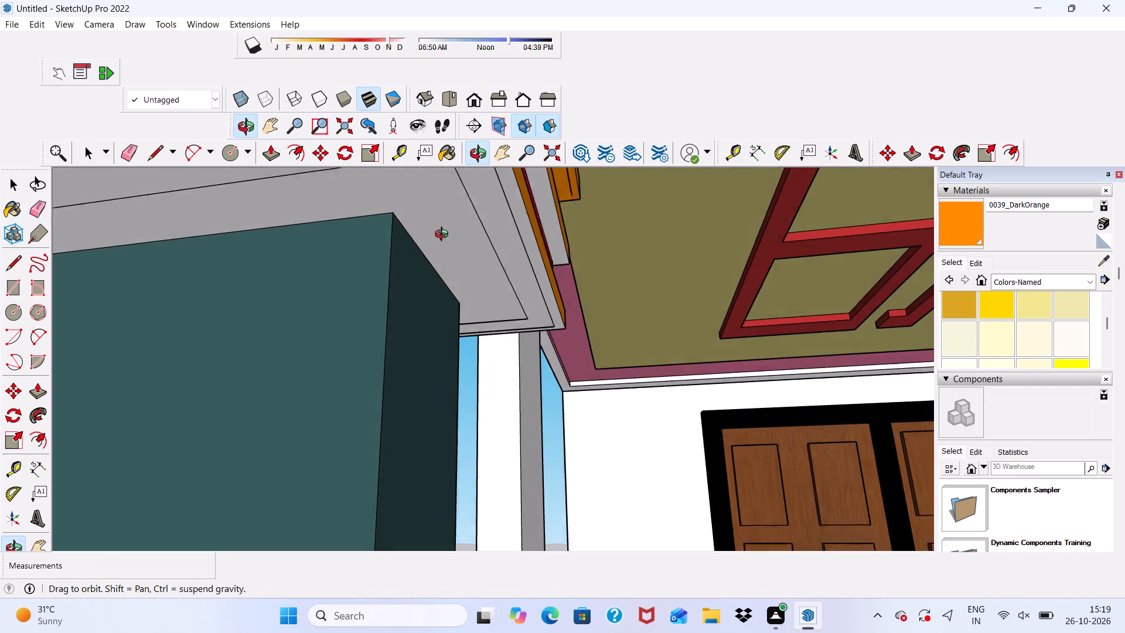
{"action": "middle_click_drag", "start_coordinate": [444, 236], "coordinate": [444, 234]}
{"action": "left_click_drag", "start_coordinate": [466, 226], "coordinate": [469, 232]}
{"action": "left_click_drag", "start_coordinate": [501, 219], "coordinate": [503, 228]}
{"action": "left_click_drag", "start_coordinate": [513, 223], "coordinate": [520, 223]}
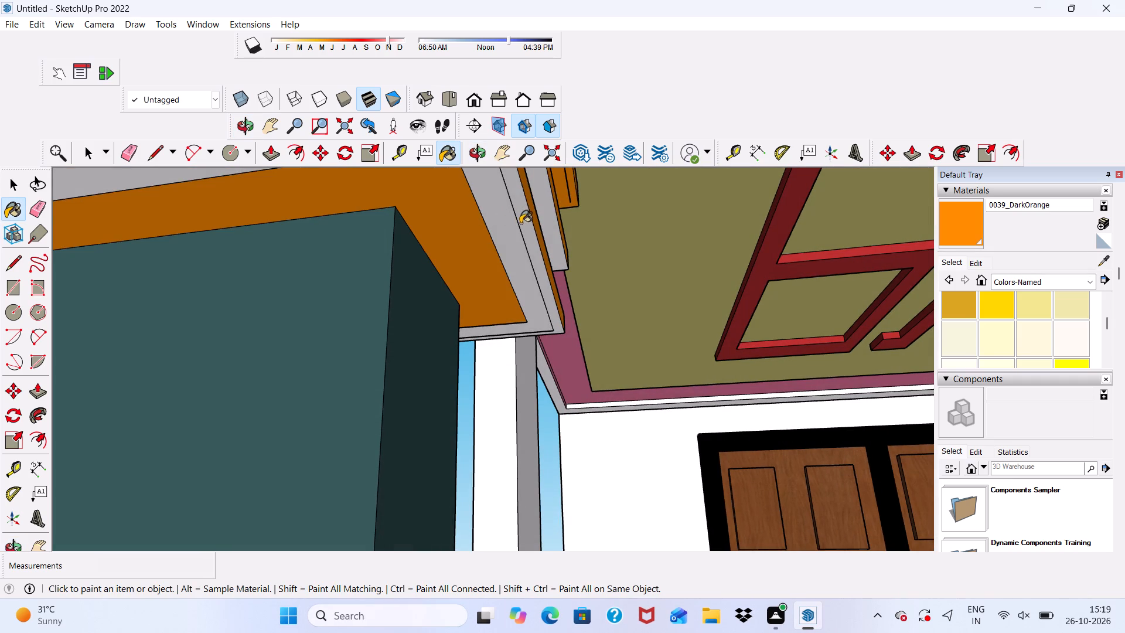
{"action": "scroll", "coordinate": [514, 230], "scroll_direction": "down", "scroll_amount": 9}
{"action": "middle_click_drag", "start_coordinate": [445, 283], "coordinate": [383, 271]}
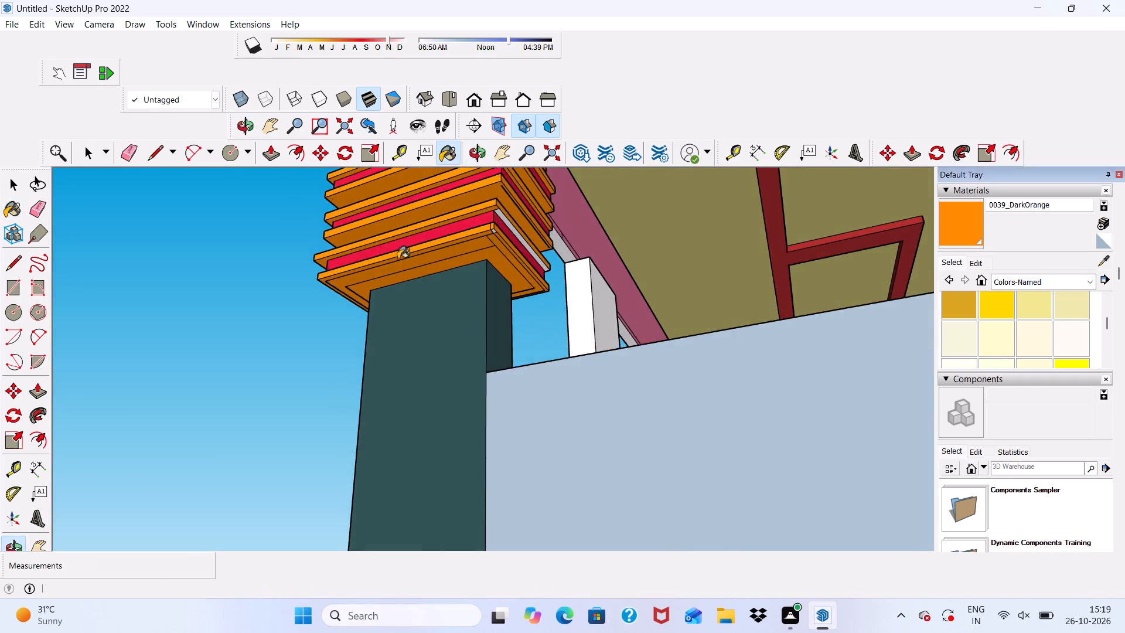
{"action": "scroll", "coordinate": [550, 176], "scroll_direction": "up", "scroll_amount": 5}
{"action": "scroll", "coordinate": [550, 176], "scroll_direction": "down", "scroll_amount": 2}
{"action": "scroll", "coordinate": [509, 275], "scroll_direction": "up", "scroll_amount": 9}
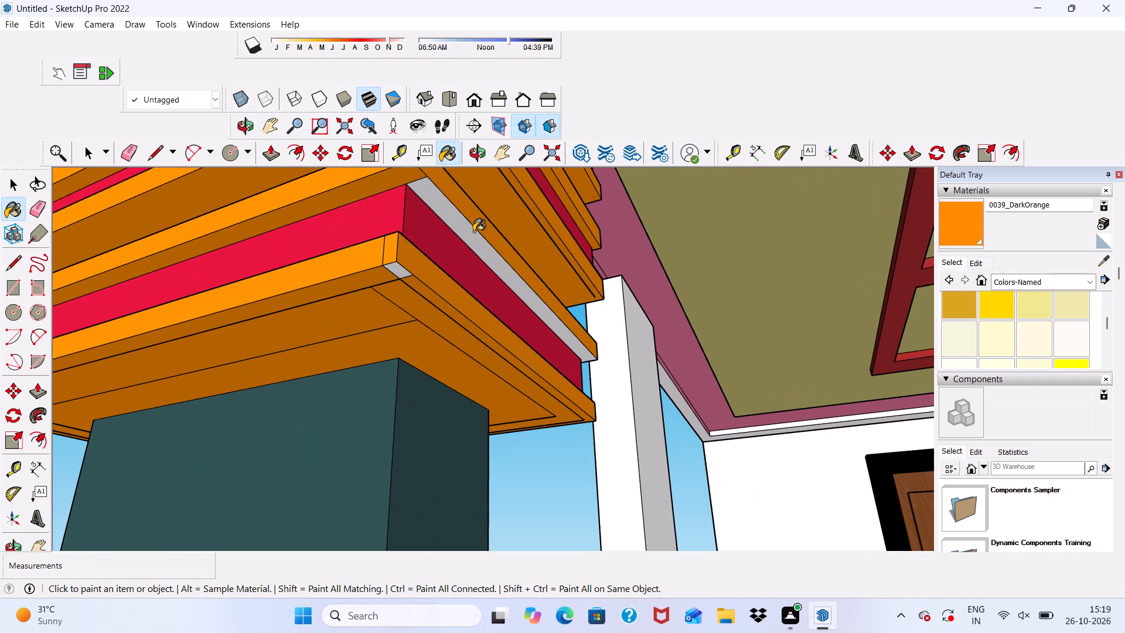
{"action": "left_click", "coordinate": [473, 232]}
{"action": "left_click", "coordinate": [395, 272]}
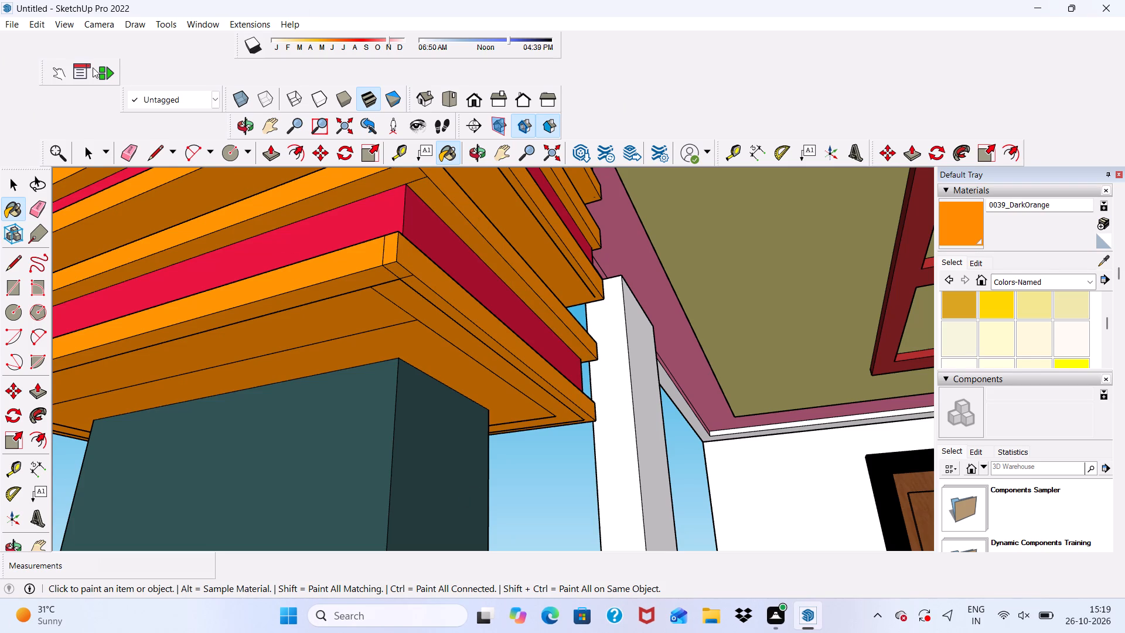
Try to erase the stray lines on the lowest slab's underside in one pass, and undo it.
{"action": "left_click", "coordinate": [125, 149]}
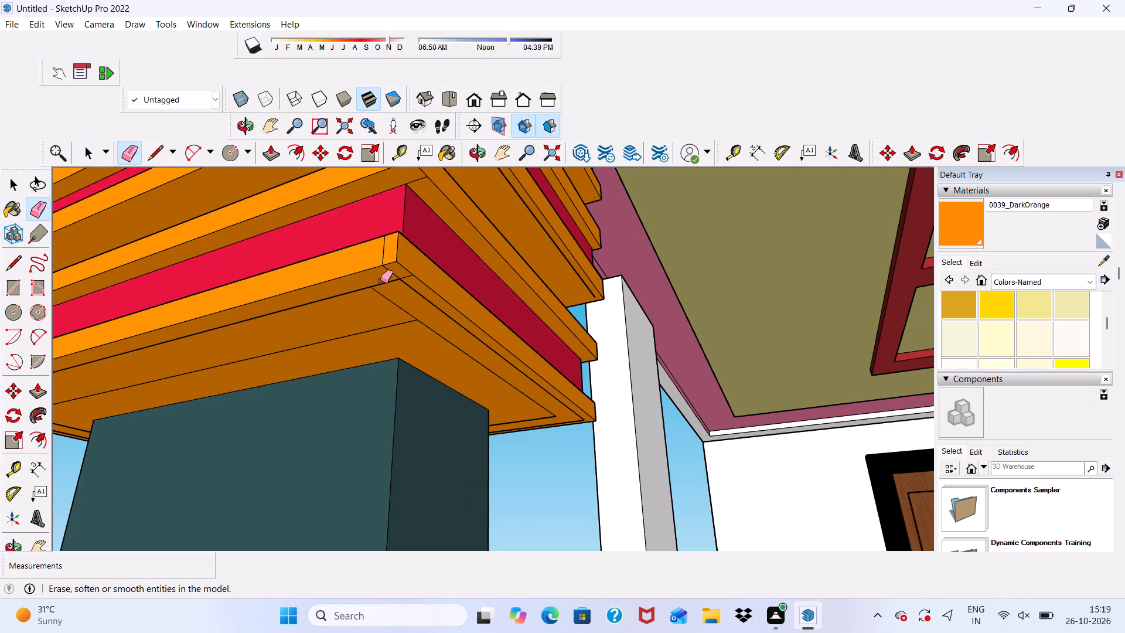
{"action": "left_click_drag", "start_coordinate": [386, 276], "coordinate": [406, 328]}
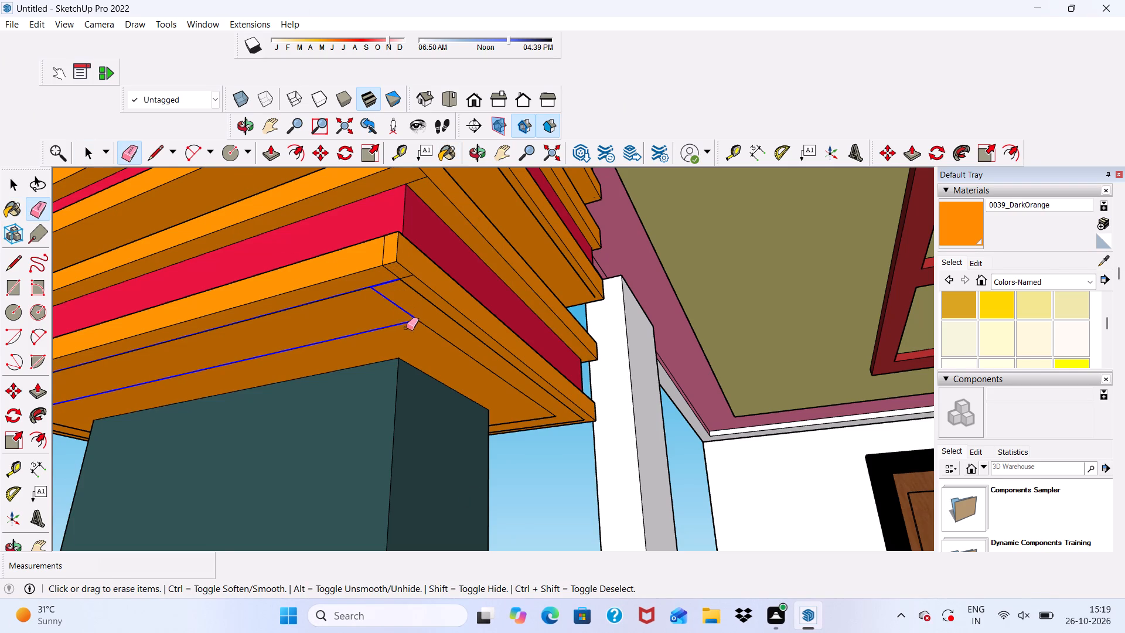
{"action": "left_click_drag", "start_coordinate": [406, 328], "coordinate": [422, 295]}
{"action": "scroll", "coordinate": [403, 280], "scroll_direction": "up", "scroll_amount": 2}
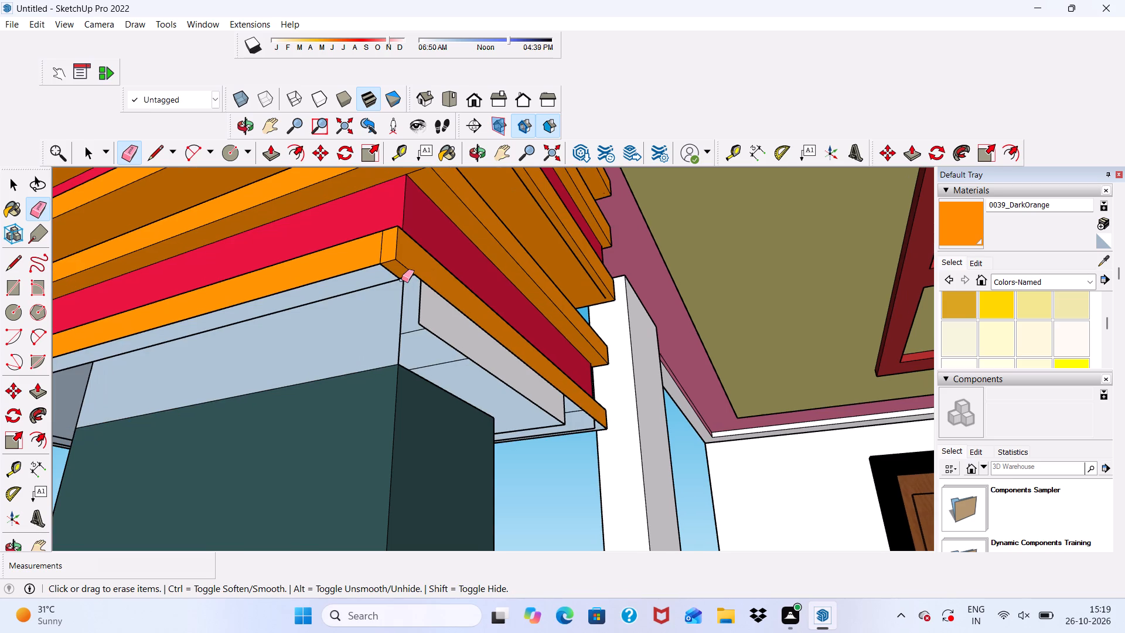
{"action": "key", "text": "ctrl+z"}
Erase the stray dividing lines on the lowest slab's underside and the short line at its corner edge.
{"action": "scroll", "coordinate": [400, 285], "scroll_direction": "up", "scroll_amount": 8}
{"action": "left_click_drag", "start_coordinate": [366, 307], "coordinate": [365, 334]}
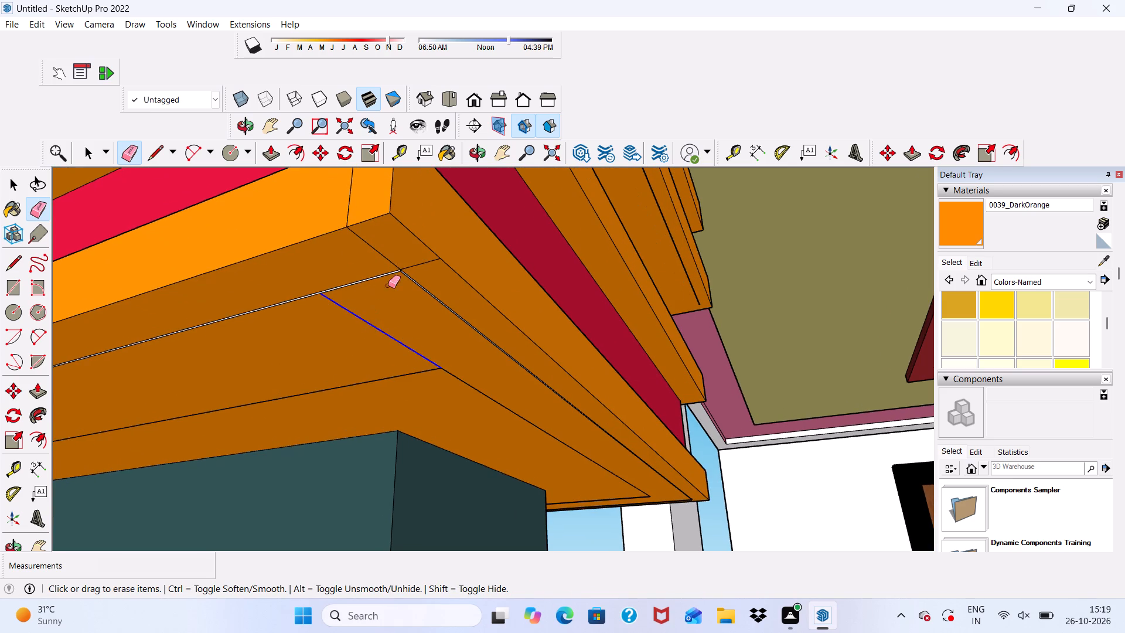
{"action": "left_click_drag", "start_coordinate": [411, 265], "coordinate": [432, 280]}
{"action": "left_click_drag", "start_coordinate": [376, 251], "coordinate": [371, 265]}
{"action": "left_click_drag", "start_coordinate": [367, 341], "coordinate": [409, 394]}
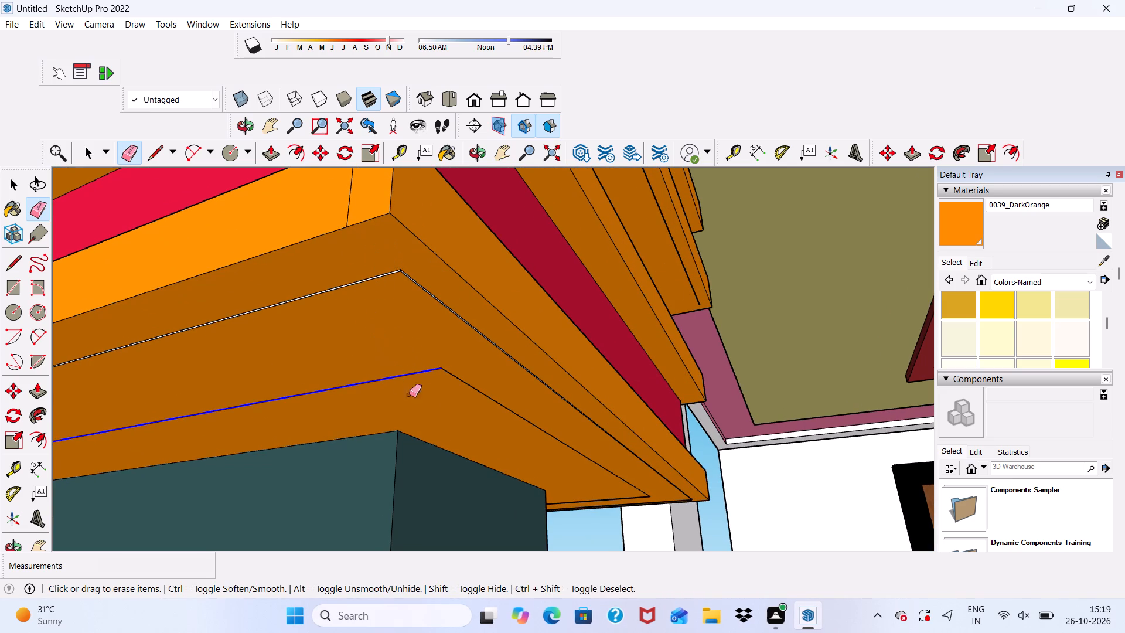
{"action": "left_click_drag", "start_coordinate": [409, 394], "coordinate": [433, 403]}
{"action": "left_click_drag", "start_coordinate": [451, 376], "coordinate": [482, 403]}
{"action": "left_click_drag", "start_coordinate": [339, 205], "coordinate": [361, 230]}
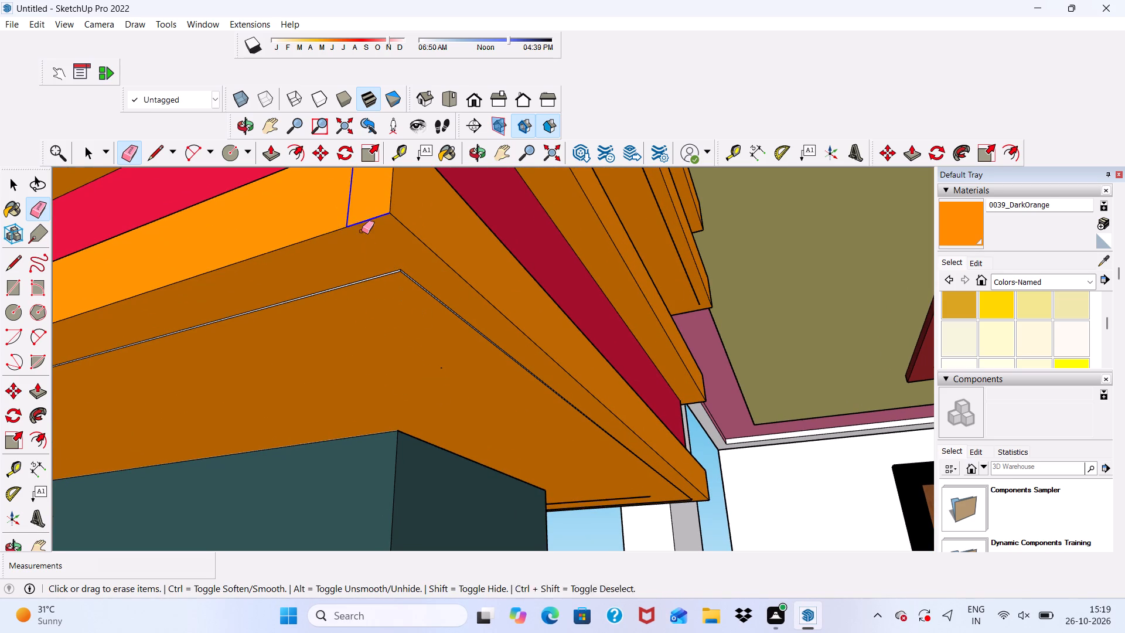
{"action": "scroll", "coordinate": [367, 246], "scroll_direction": "down", "scroll_amount": 4}
{"action": "middle_click_drag", "start_coordinate": [473, 348], "coordinate": [134, 253]}
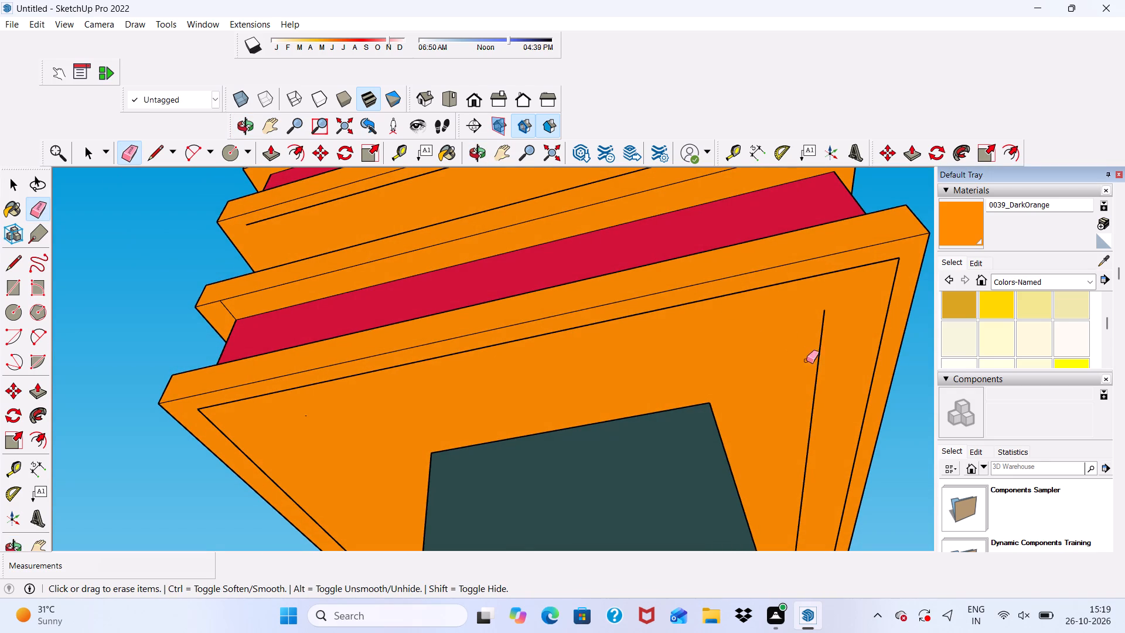
{"action": "left_click_drag", "start_coordinate": [816, 364], "coordinate": [824, 377]}
Examine the painted column mouldings from several sides and against the balcony front.
{"action": "scroll", "coordinate": [565, 364], "scroll_direction": "down", "scroll_amount": 9}
{"action": "middle_click_drag", "start_coordinate": [626, 404], "coordinate": [326, 524]}
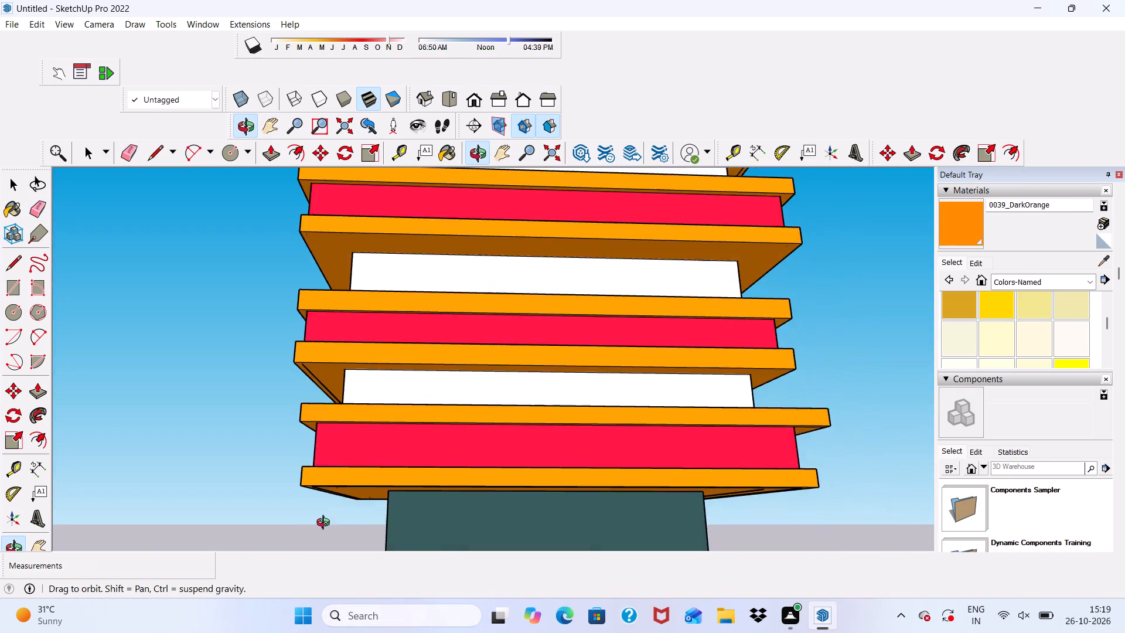
{"action": "middle_click_drag", "start_coordinate": [326, 524], "coordinate": [650, 506]}
{"action": "scroll", "coordinate": [571, 420], "scroll_direction": "down", "scroll_amount": 4}
{"action": "middle_click_drag", "start_coordinate": [467, 433], "coordinate": [848, 462]}
{"action": "key", "text": "space"}
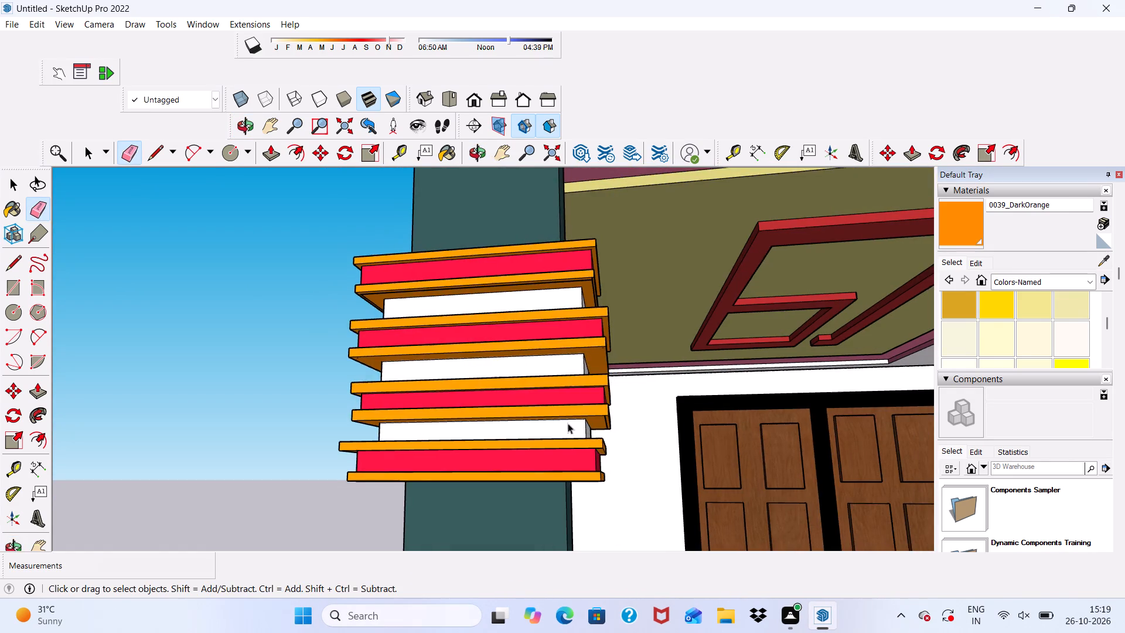
{"action": "scroll", "coordinate": [552, 378], "scroll_direction": "down", "scroll_amount": 14}
{"action": "scroll", "coordinate": [732, 409], "scroll_direction": "up", "scroll_amount": 7}
{"action": "middle_click_drag", "start_coordinate": [541, 343], "coordinate": [639, 411]}
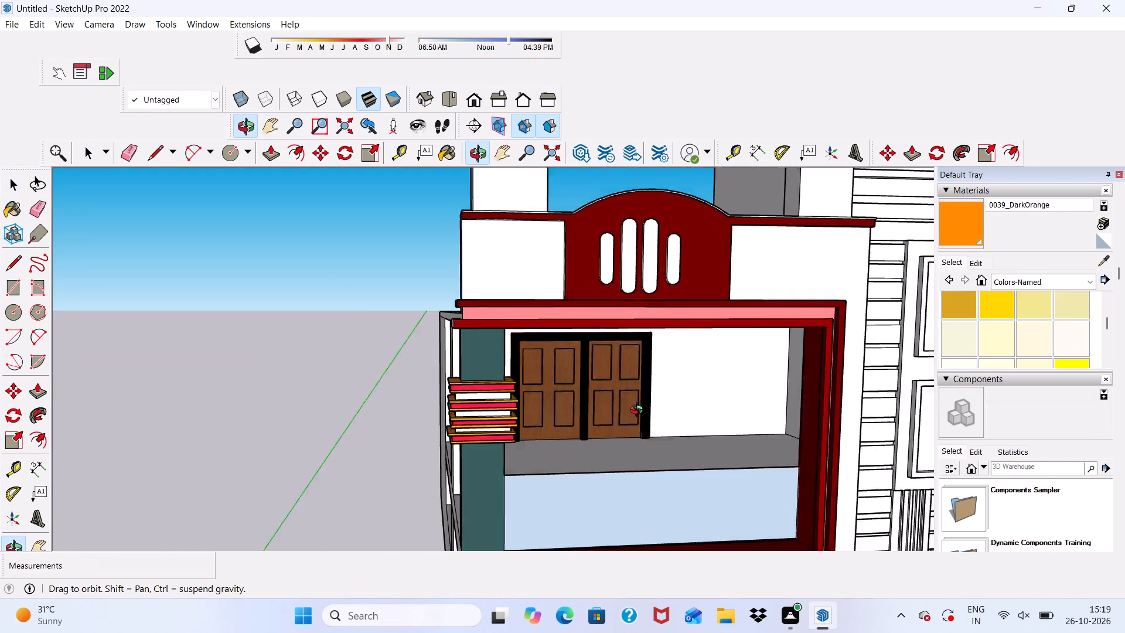
{"action": "middle_click_drag", "start_coordinate": [639, 411], "coordinate": [593, 417]}
{"action": "scroll", "coordinate": [591, 417], "scroll_direction": "up", "scroll_amount": 5}
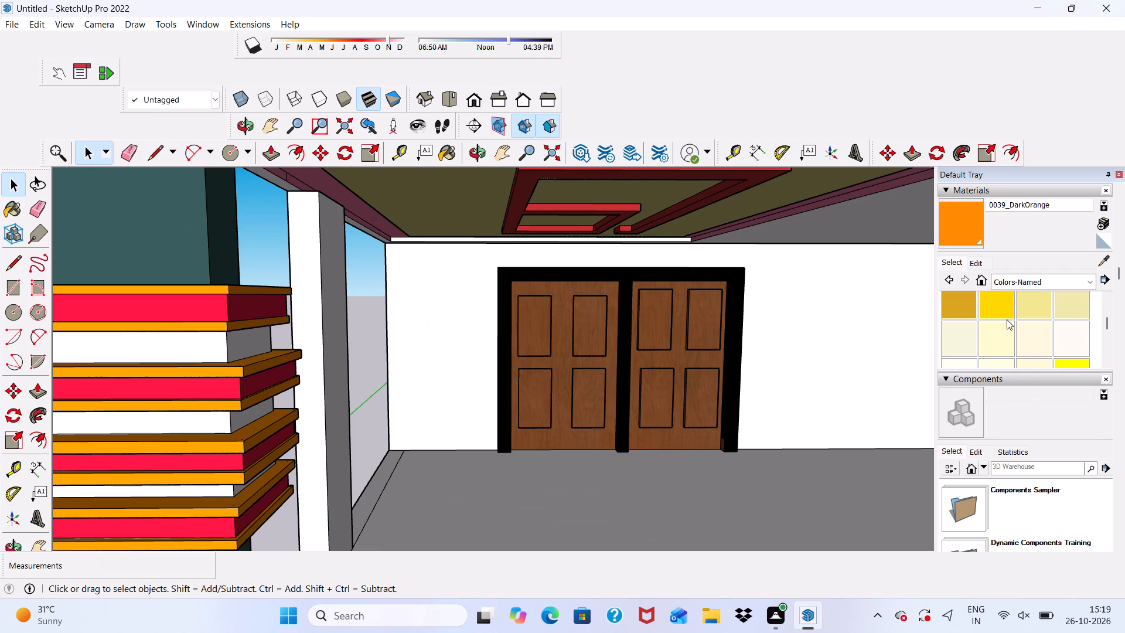
Paint the three white recessed bands on the column's front face, between the mouldings, with 0057_DarkKhaki.
{"action": "scroll", "coordinate": [1007, 319], "scroll_direction": "down", "scroll_amount": 2}
{"action": "scroll", "coordinate": [979, 321], "scroll_direction": "up", "scroll_amount": 1}
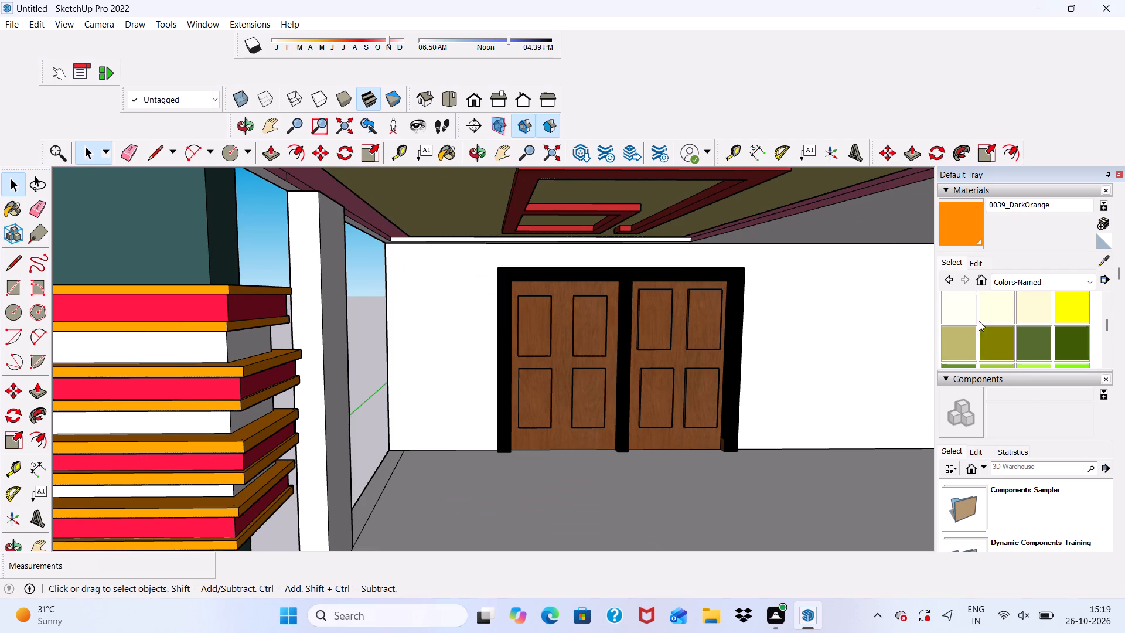
{"action": "left_click", "coordinate": [964, 335]}
{"action": "scroll", "coordinate": [386, 465], "scroll_direction": "up", "scroll_amount": 5}
{"action": "scroll", "coordinate": [313, 416], "scroll_direction": "down", "scroll_amount": 4}
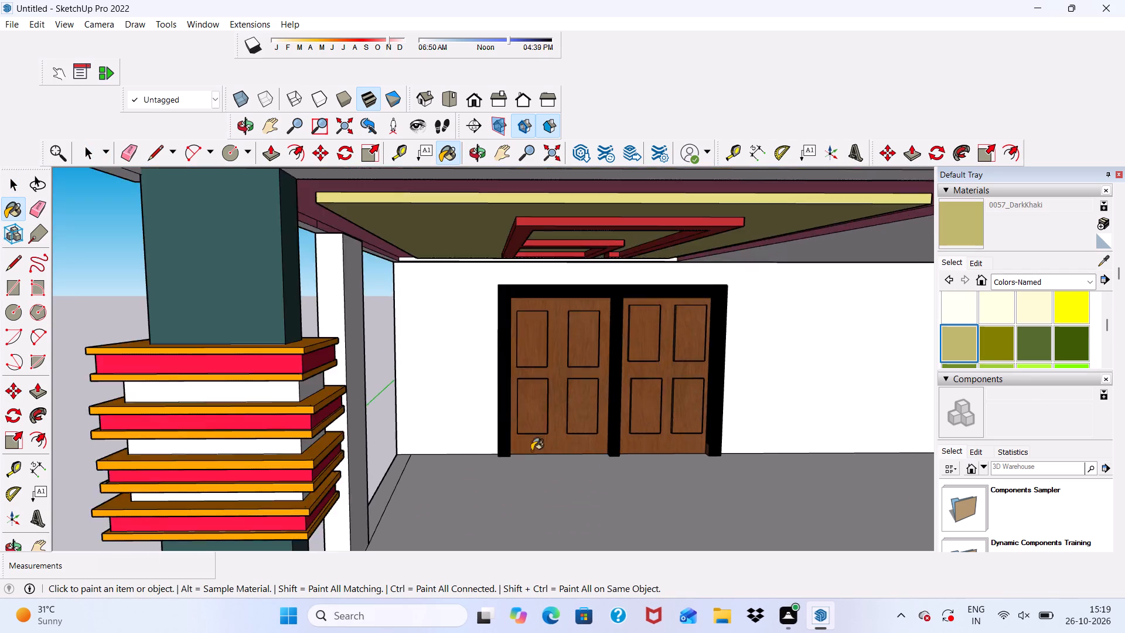
{"action": "scroll", "coordinate": [531, 451], "scroll_direction": "down", "scroll_amount": 2}
{"action": "scroll", "coordinate": [208, 430], "scroll_direction": "up", "scroll_amount": 3}
{"action": "scroll", "coordinate": [449, 433], "scroll_direction": "up", "scroll_amount": 4}
{"action": "scroll", "coordinate": [479, 393], "scroll_direction": "up", "scroll_amount": 2}
{"action": "left_click", "coordinate": [479, 391]}
{"action": "scroll", "coordinate": [475, 430], "scroll_direction": "down", "scroll_amount": 2}
{"action": "middle_click_drag", "start_coordinate": [530, 520], "coordinate": [550, 445]}
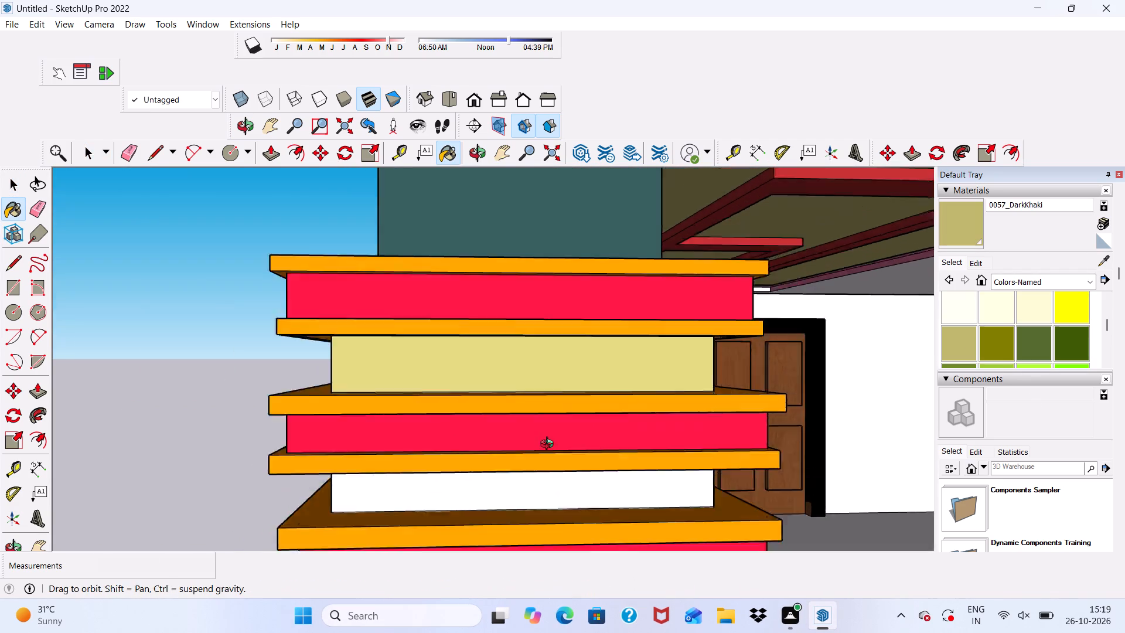
{"action": "middle_click_drag", "start_coordinate": [550, 445], "coordinate": [547, 424]}
{"action": "left_click", "coordinate": [551, 441]}
{"action": "scroll", "coordinate": [537, 409], "scroll_direction": "down", "scroll_amount": 4}
{"action": "scroll", "coordinate": [547, 507], "scroll_direction": "up", "scroll_amount": 4}
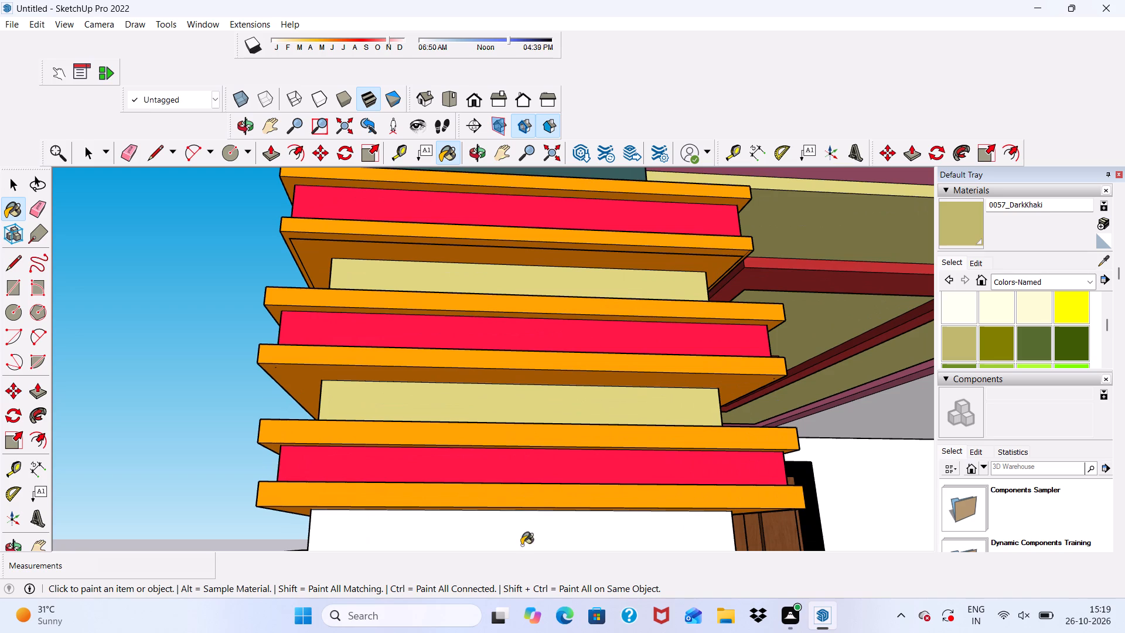
{"action": "left_click_drag", "start_coordinate": [530, 516], "coordinate": [535, 518]}
Paint the three recessed bands on the column's adjacent outer side with the same DarkKhaki.
{"action": "scroll", "coordinate": [536, 502], "scroll_direction": "down", "scroll_amount": 9}
{"action": "middle_click_drag", "start_coordinate": [529, 502], "coordinate": [187, 622]}
{"action": "scroll", "coordinate": [444, 487], "scroll_direction": "up", "scroll_amount": 4}
{"action": "left_click", "coordinate": [576, 378]}
{"action": "left_click", "coordinate": [570, 455]}
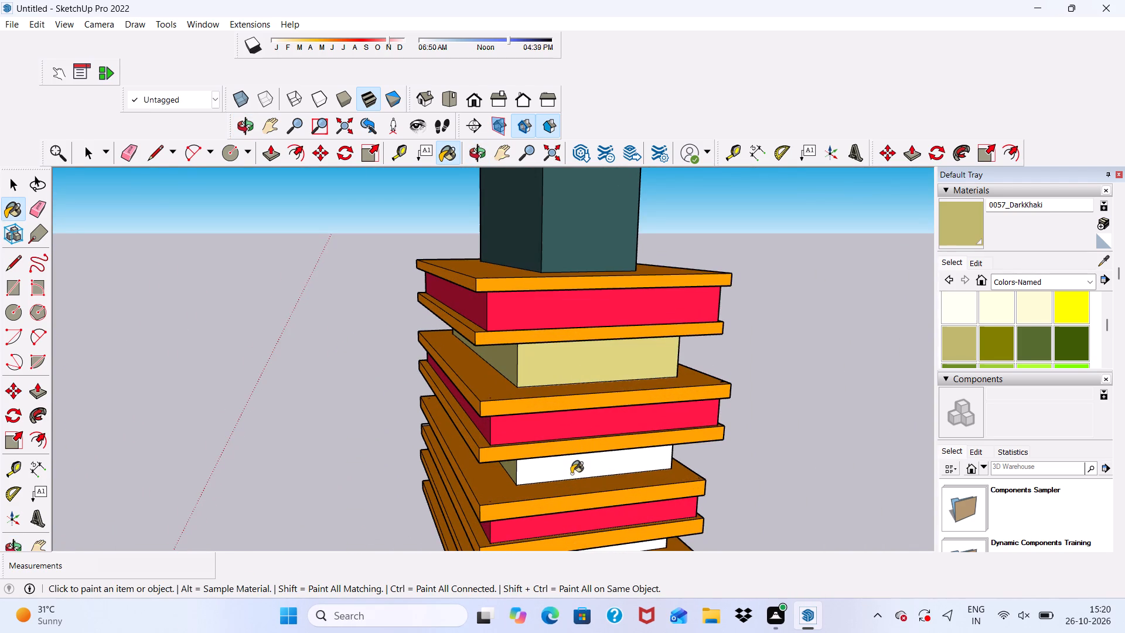
{"action": "left_click", "coordinate": [571, 474]}
{"action": "middle_click_drag", "start_coordinate": [591, 489], "coordinate": [565, 371]}
{"action": "left_click", "coordinate": [558, 471]}
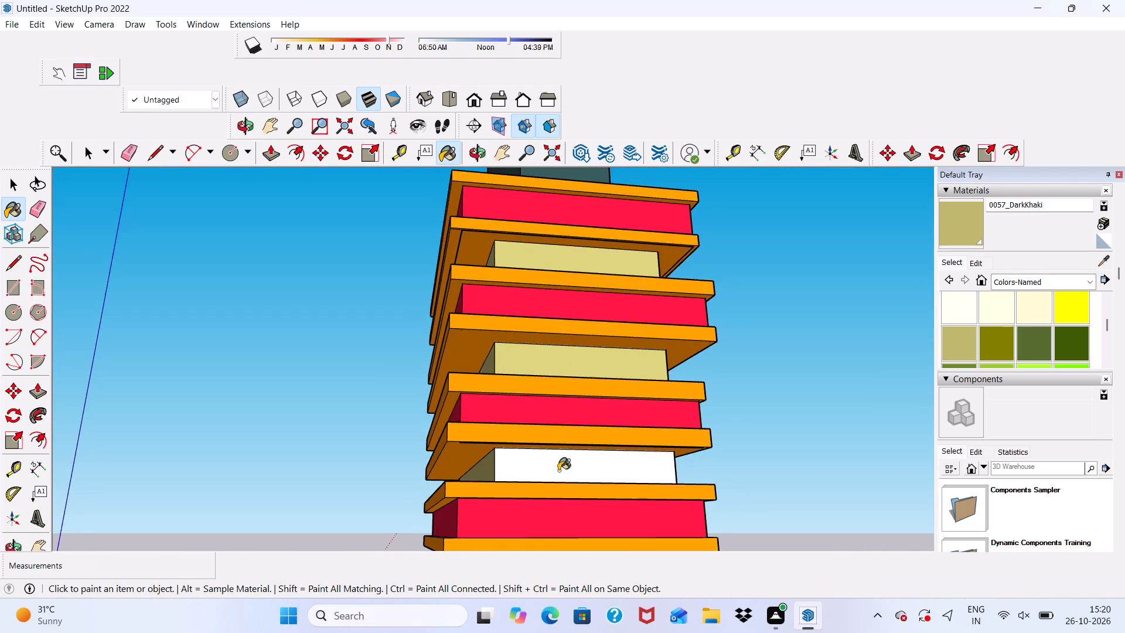
Paint the three recessed bands on each of the column's two remaining sides with DarkKhaki, and leave the Paint Bucket.
{"action": "middle_click_drag", "start_coordinate": [608, 467], "coordinate": [256, 535]}
{"action": "left_click", "coordinate": [459, 411]}
{"action": "left_click", "coordinate": [479, 516]}
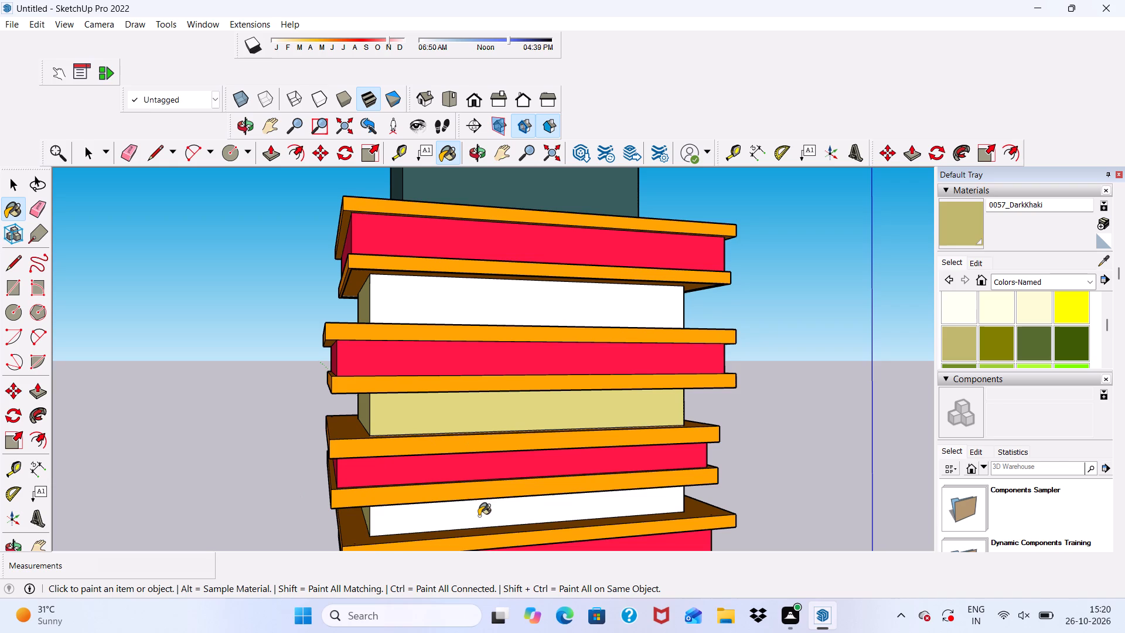
{"action": "left_click", "coordinate": [454, 321]}
{"action": "middle_click_drag", "start_coordinate": [487, 461], "coordinate": [74, 449]}
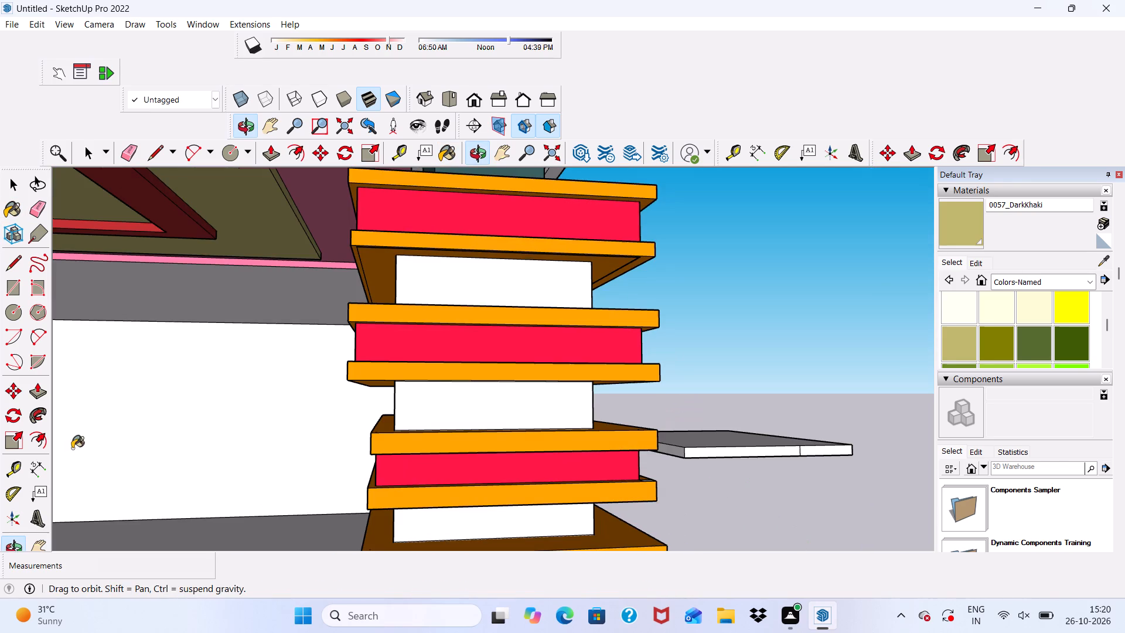
{"action": "left_click", "coordinate": [526, 288]}
{"action": "left_click", "coordinate": [512, 409]}
{"action": "left_click", "coordinate": [516, 512]}
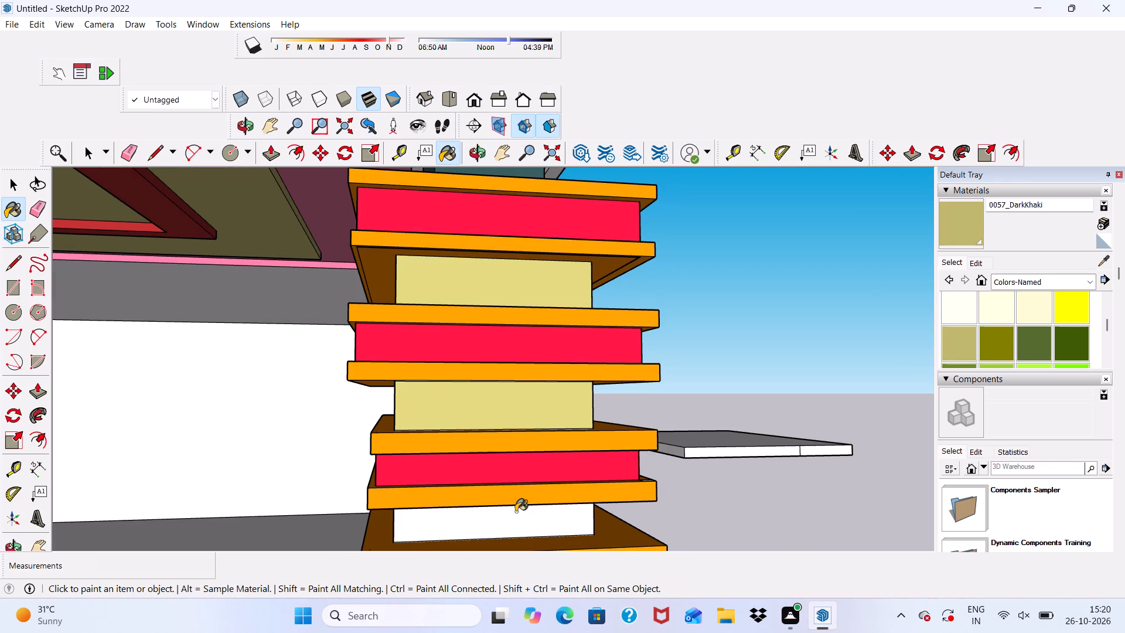
{"action": "scroll", "coordinate": [515, 502], "scroll_direction": "down", "scroll_amount": 7}
{"action": "key", "text": "space"}
Examine the painted column against the balcony ceiling, arched parapet and the unpainted facade panels beside it.
{"action": "middle_click_drag", "start_coordinate": [744, 464], "coordinate": [316, 466]}
{"action": "scroll", "coordinate": [294, 454], "scroll_direction": "up", "scroll_amount": 6}
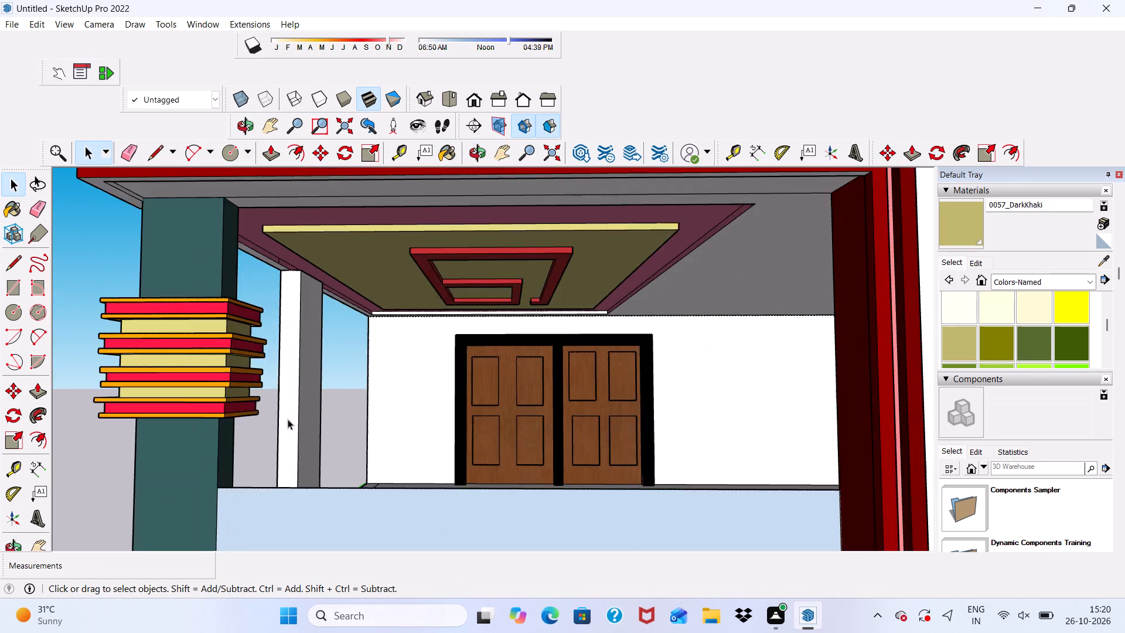
{"action": "scroll", "coordinate": [288, 419], "scroll_direction": "up", "scroll_amount": 8}
{"action": "scroll", "coordinate": [473, 407], "scroll_direction": "down", "scroll_amount": 7}
{"action": "middle_click_drag", "start_coordinate": [503, 492], "coordinate": [526, 436]}
{"action": "scroll", "coordinate": [527, 441], "scroll_direction": "up", "scroll_amount": 1}
{"action": "scroll", "coordinate": [527, 442], "scroll_direction": "down", "scroll_amount": 2}
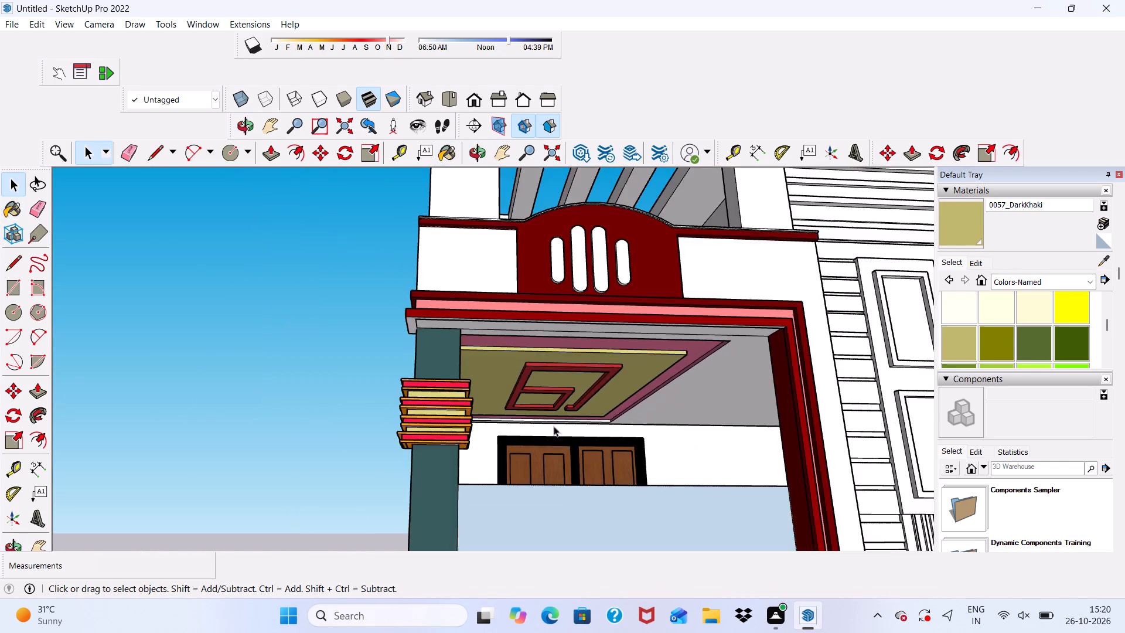
{"action": "scroll", "coordinate": [554, 426], "scroll_direction": "down", "scroll_amount": 5}
{"action": "middle_click_drag", "start_coordinate": [604, 411], "coordinate": [569, 491]}
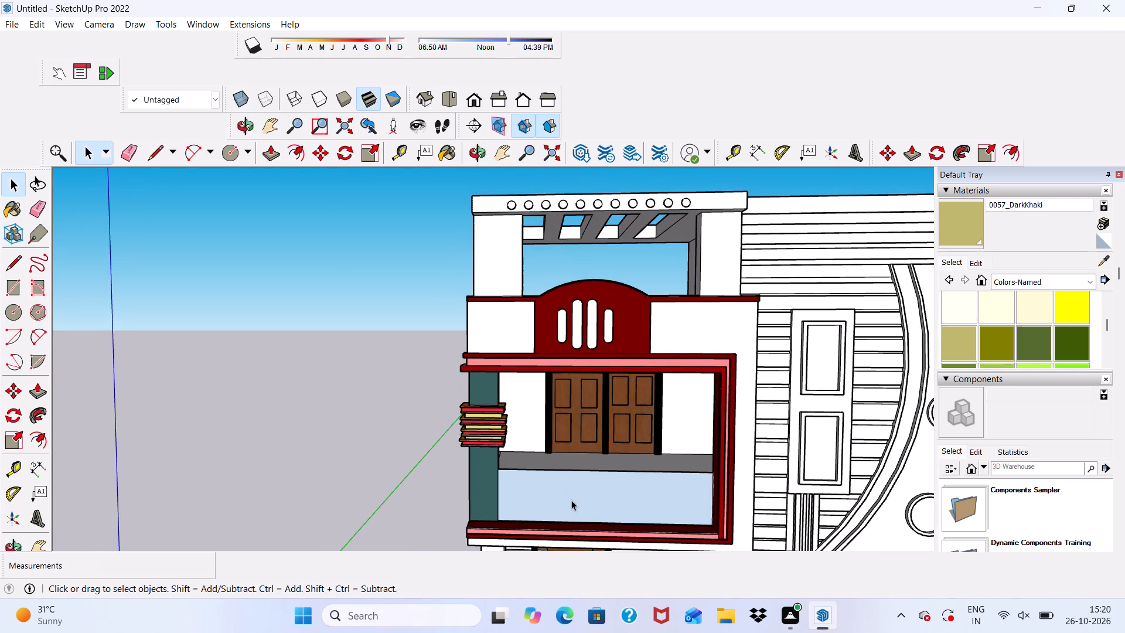
{"action": "scroll", "coordinate": [681, 409], "scroll_direction": "down", "scroll_amount": 3}
{"action": "scroll", "coordinate": [696, 365], "scroll_direction": "up", "scroll_amount": 3}
{"action": "scroll", "coordinate": [804, 426], "scroll_direction": "down", "scroll_amount": 1}
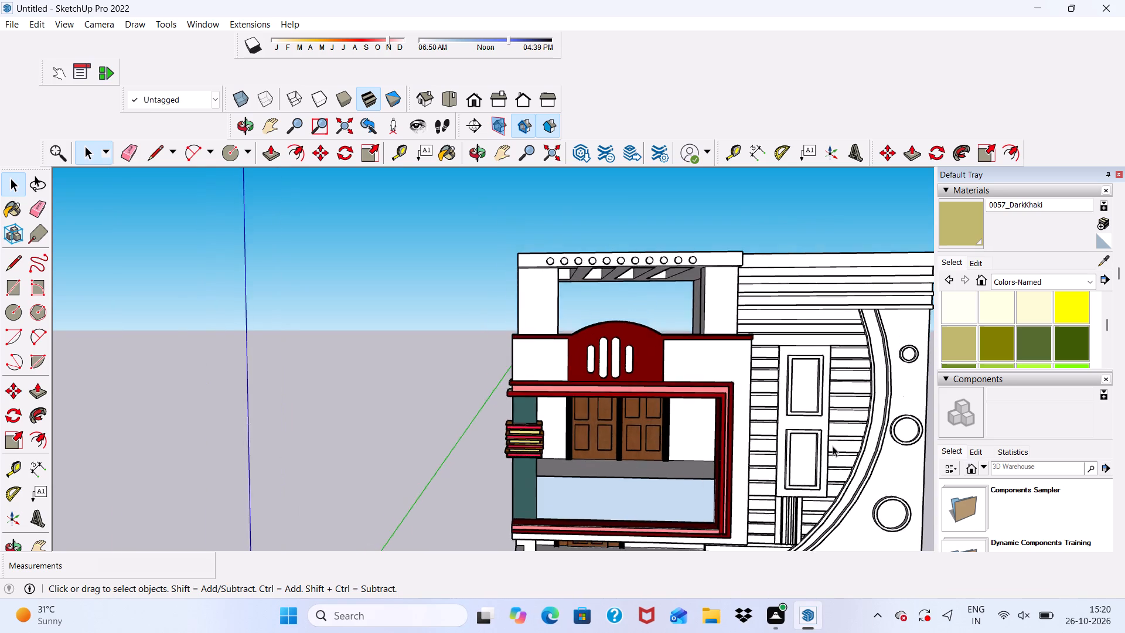
{"action": "scroll", "coordinate": [835, 447], "scroll_direction": "up", "scroll_amount": 5}
{"action": "scroll", "coordinate": [789, 458], "scroll_direction": "down", "scroll_amount": 1}
{"action": "middle_click_drag", "start_coordinate": [789, 458], "coordinate": [790, 441]}
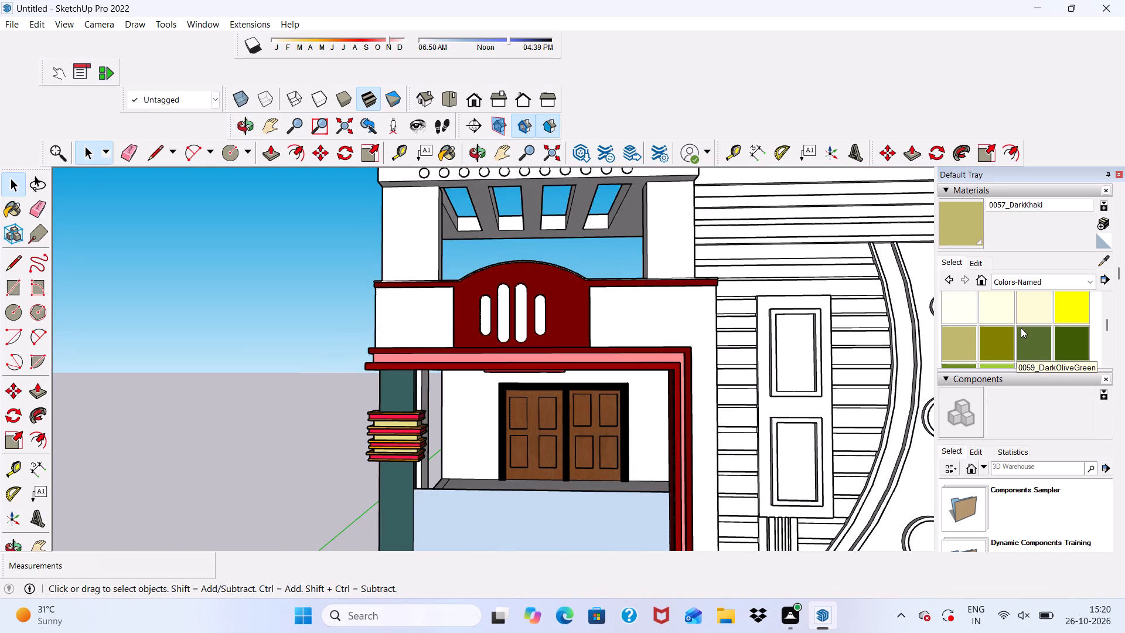
Paint the front face of the tall two-pane panel beside the balcony with 0019_Crimson from the Colors-Named collection.
{"action": "scroll", "coordinate": [1021, 328], "scroll_direction": "down", "scroll_amount": 1}
{"action": "scroll", "coordinate": [1021, 328], "scroll_direction": "up", "scroll_amount": 1}
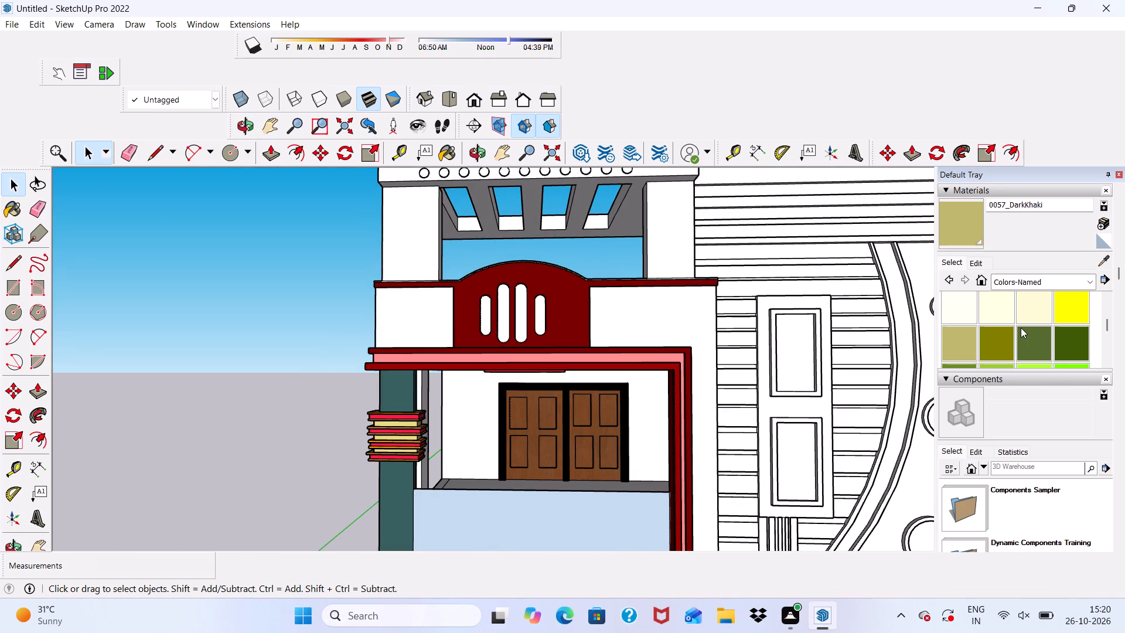
{"action": "scroll", "coordinate": [1021, 328], "scroll_direction": "up", "scroll_amount": 5}
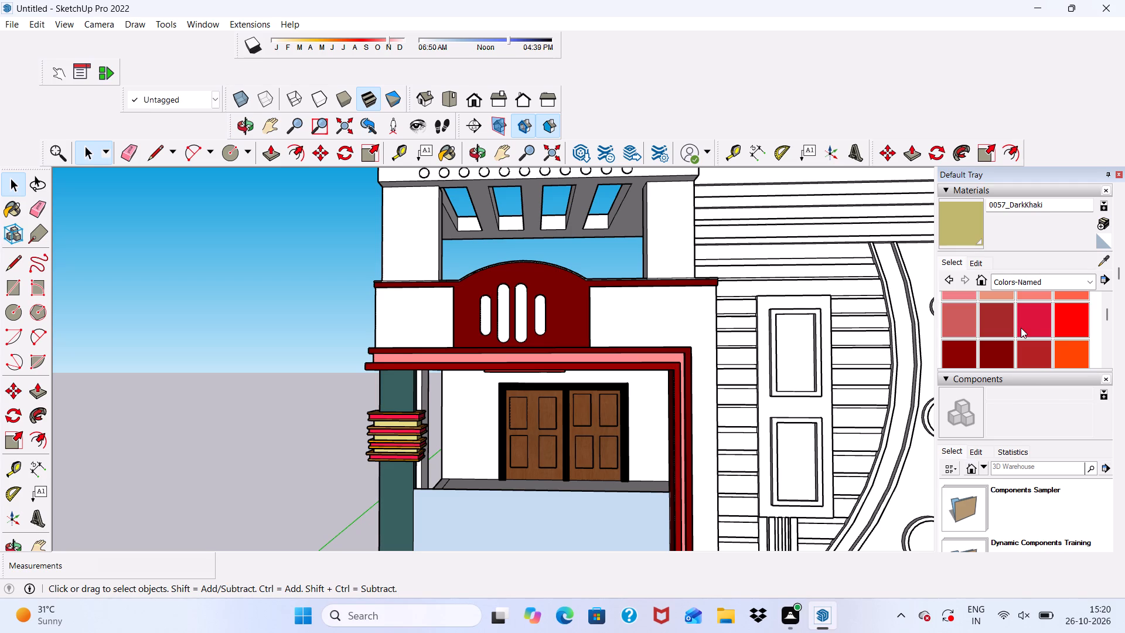
{"action": "scroll", "coordinate": [1028, 322], "scroll_direction": "up", "scroll_amount": 1}
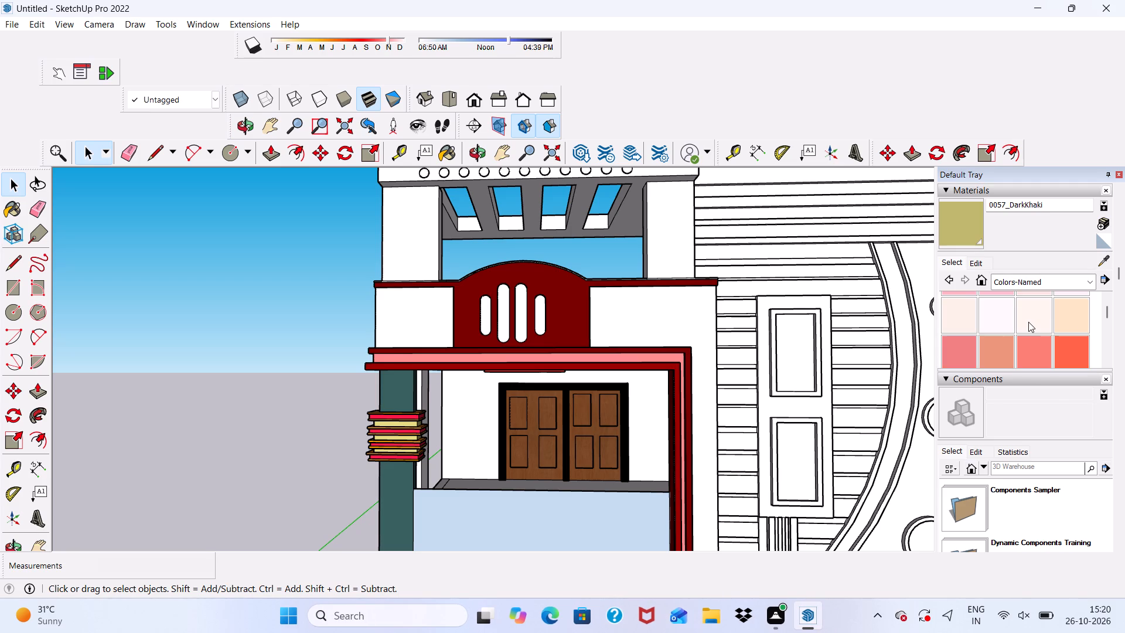
{"action": "scroll", "coordinate": [1028, 322], "scroll_direction": "up", "scroll_amount": 1}
{"action": "scroll", "coordinate": [1028, 322], "scroll_direction": "down", "scroll_amount": 4}
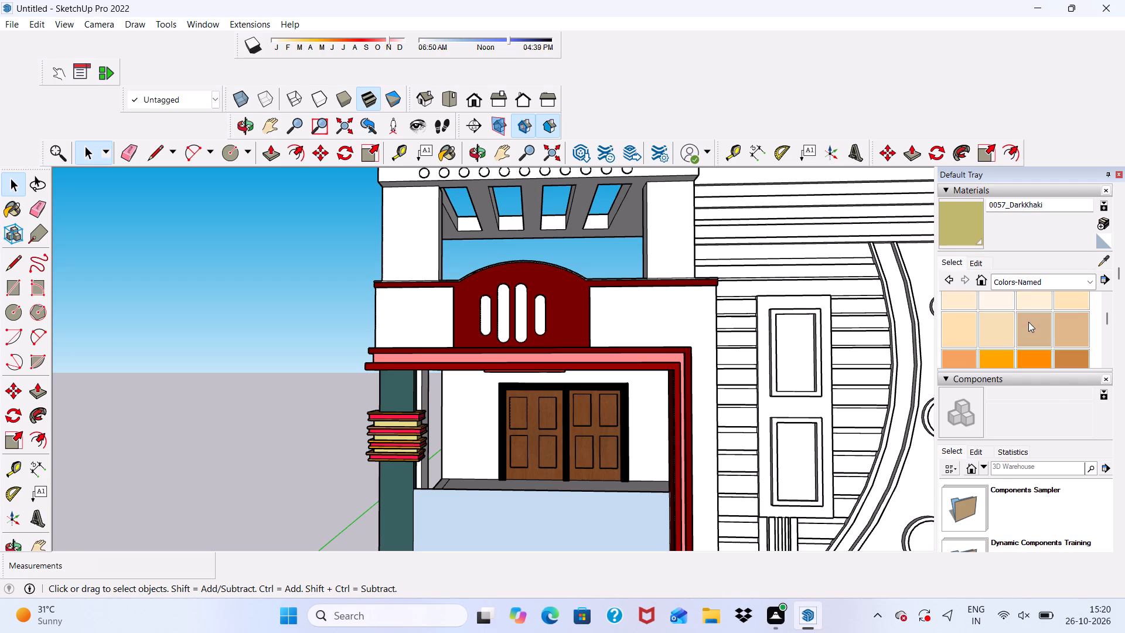
{"action": "scroll", "coordinate": [1028, 322], "scroll_direction": "down", "scroll_amount": 5}
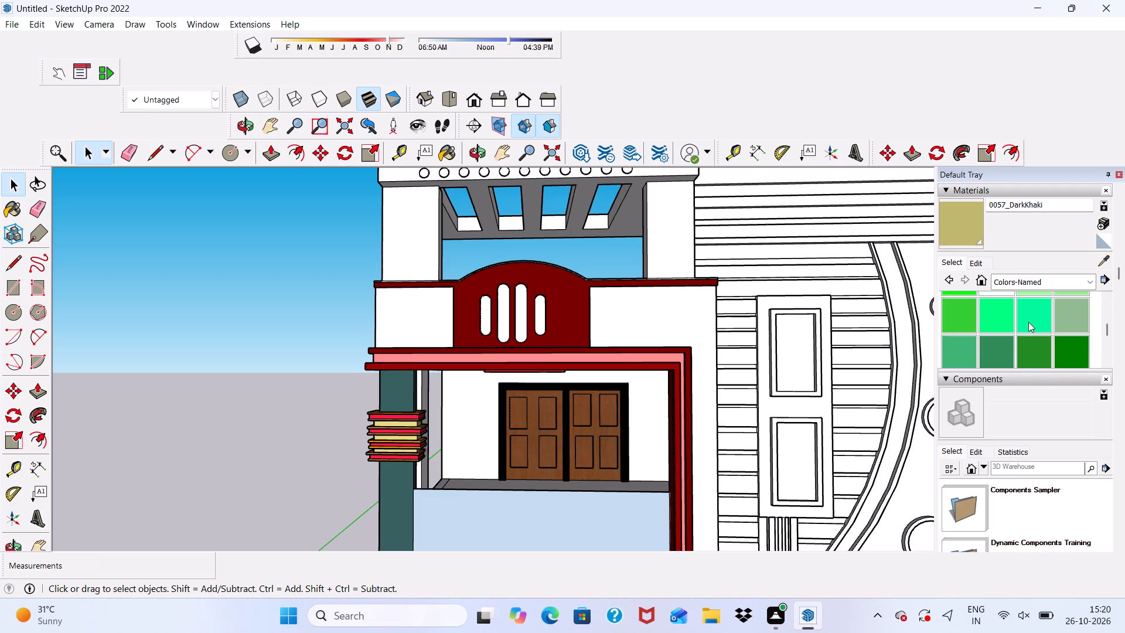
{"action": "scroll", "coordinate": [1028, 322], "scroll_direction": "down", "scroll_amount": 10}
{"action": "scroll", "coordinate": [1028, 322], "scroll_direction": "up", "scroll_amount": 3}
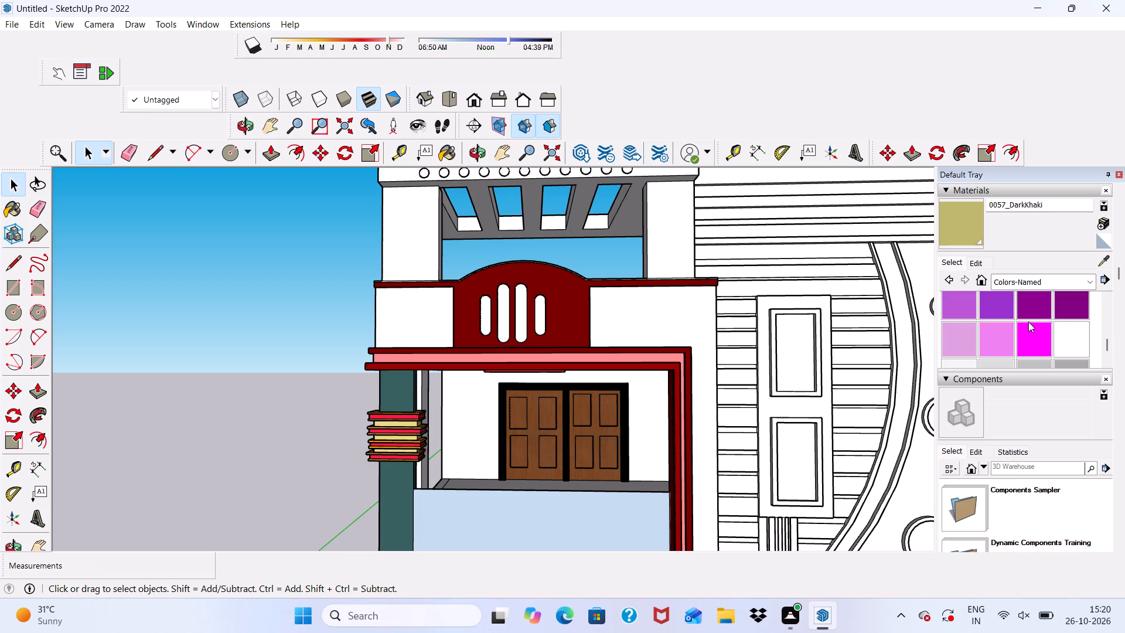
{"action": "scroll", "coordinate": [1028, 322], "scroll_direction": "up", "scroll_amount": 10}
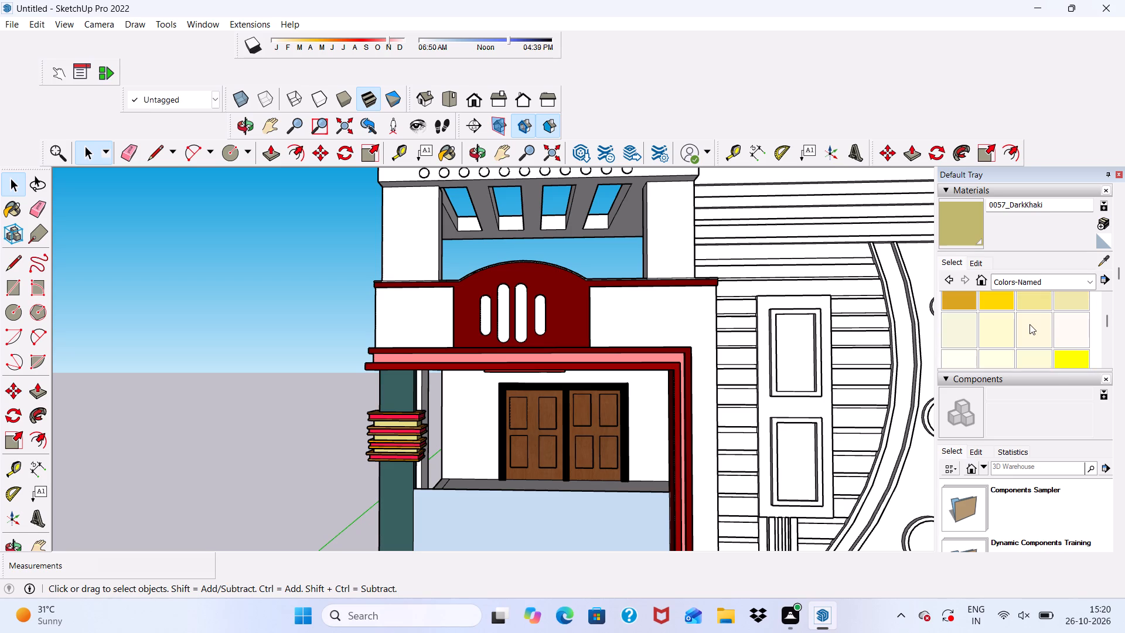
{"action": "scroll", "coordinate": [1013, 319], "scroll_direction": "up", "scroll_amount": 3}
{"action": "scroll", "coordinate": [958, 314], "scroll_direction": "up", "scroll_amount": 3}
{"action": "scroll", "coordinate": [958, 314], "scroll_direction": "down", "scroll_amount": 1}
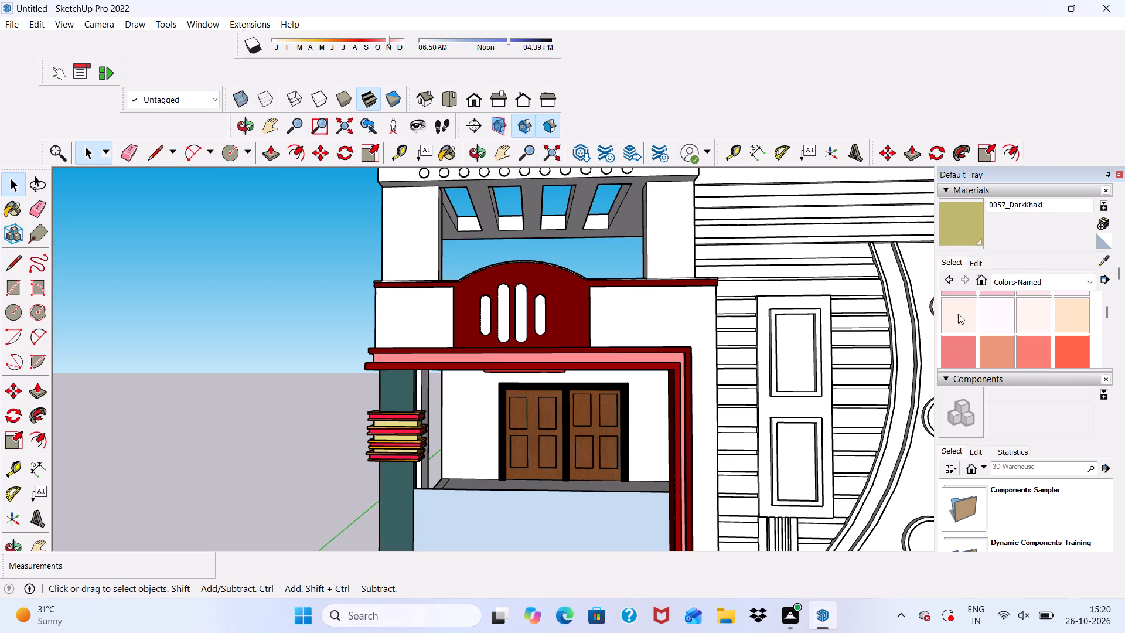
{"action": "scroll", "coordinate": [958, 314], "scroll_direction": "down", "scroll_amount": 1}
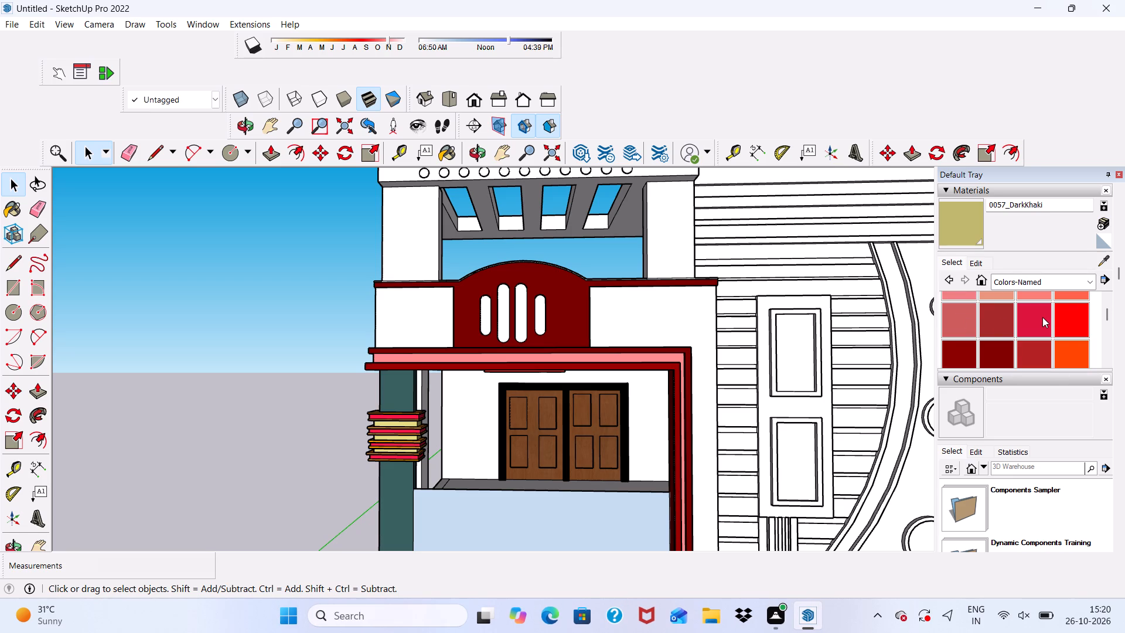
{"action": "left_click", "coordinate": [1042, 317]}
{"action": "scroll", "coordinate": [709, 344], "scroll_direction": "up", "scroll_amount": 7}
{"action": "left_click", "coordinate": [796, 297]}
Look through the Colors-Named collection for a further colour to use on the tall facade panel.
{"action": "scroll", "coordinate": [677, 348], "scroll_direction": "down", "scroll_amount": 4}
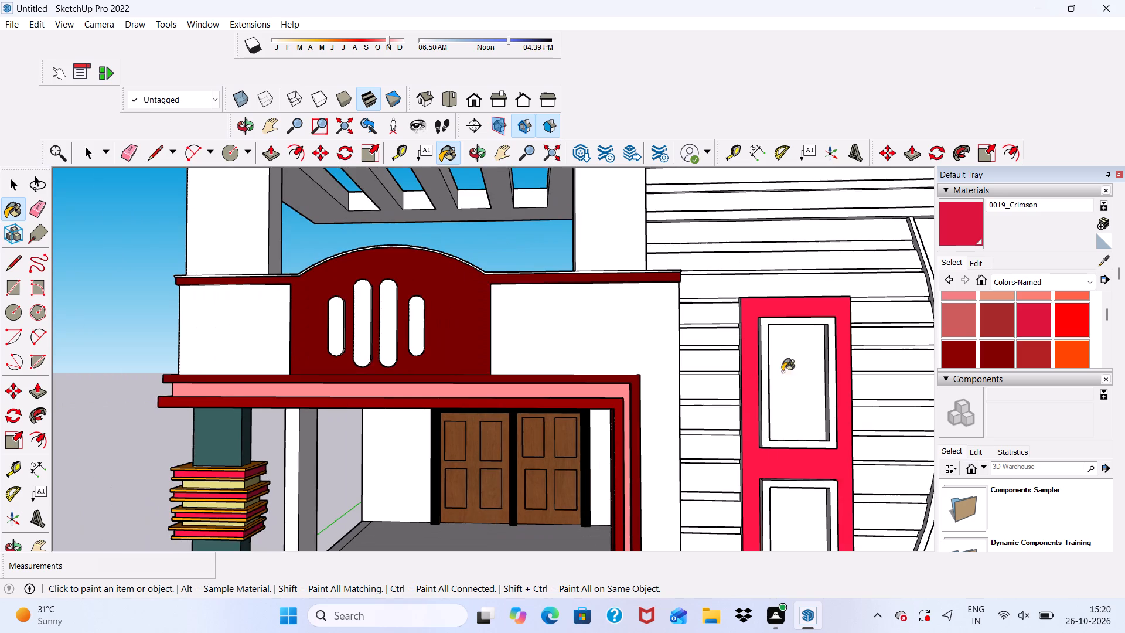
{"action": "middle_click_drag", "start_coordinate": [809, 367], "coordinate": [789, 369]}
{"action": "scroll", "coordinate": [1045, 313], "scroll_direction": "up", "scroll_amount": 1}
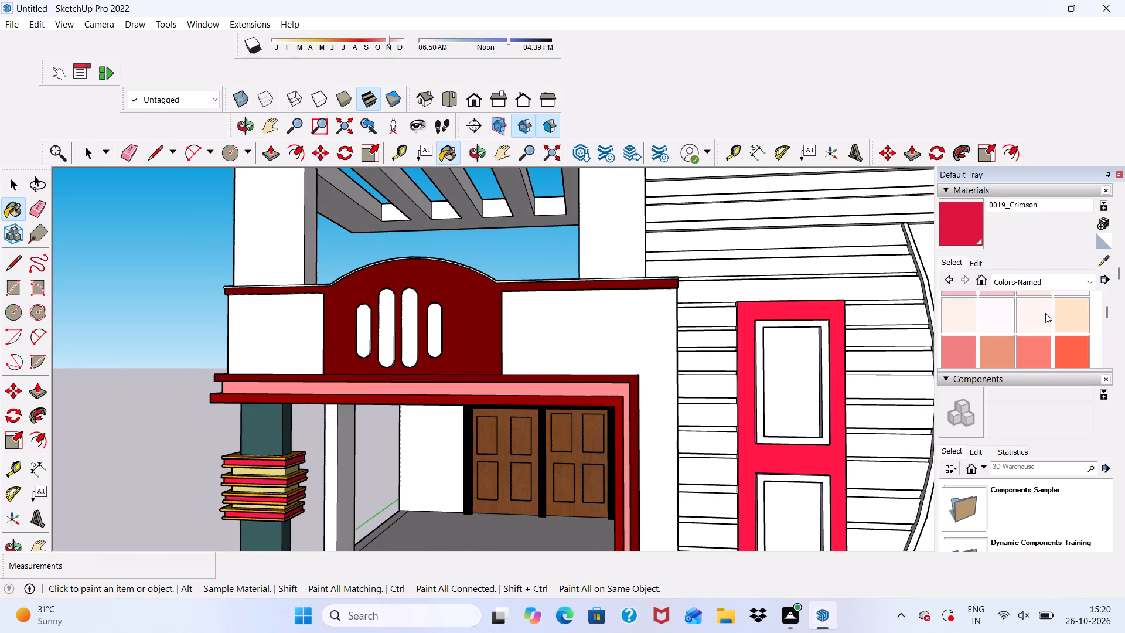
{"action": "scroll", "coordinate": [1045, 313], "scroll_direction": "up", "scroll_amount": 2}
{"action": "scroll", "coordinate": [1000, 368], "scroll_direction": "up", "scroll_amount": 1}
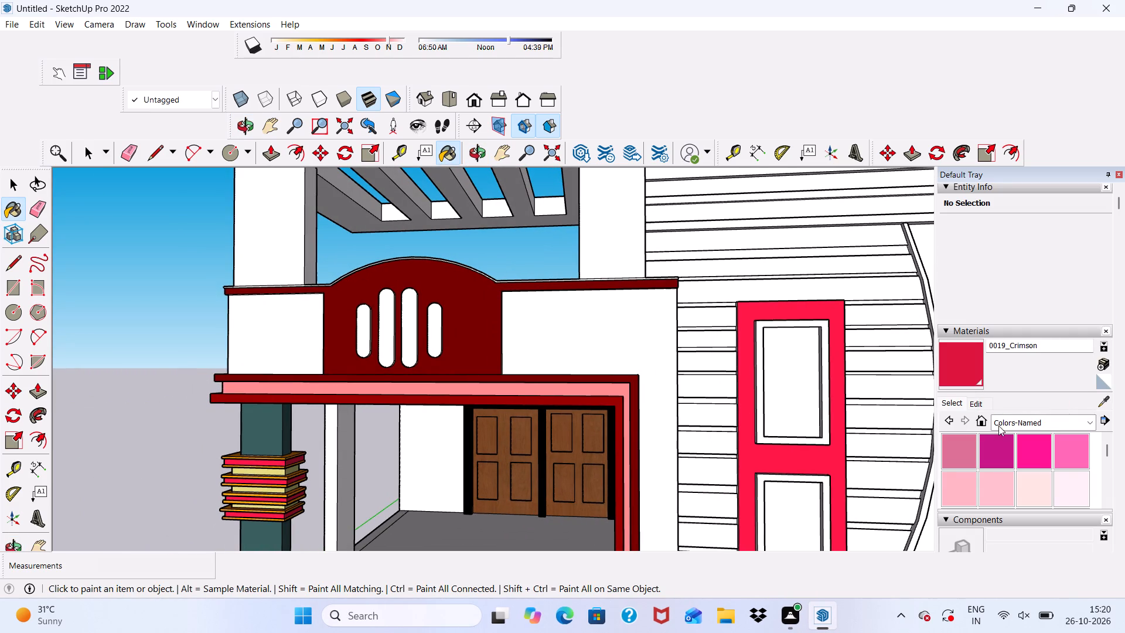
{"action": "scroll", "coordinate": [1027, 457], "scroll_direction": "down", "scroll_amount": 2}
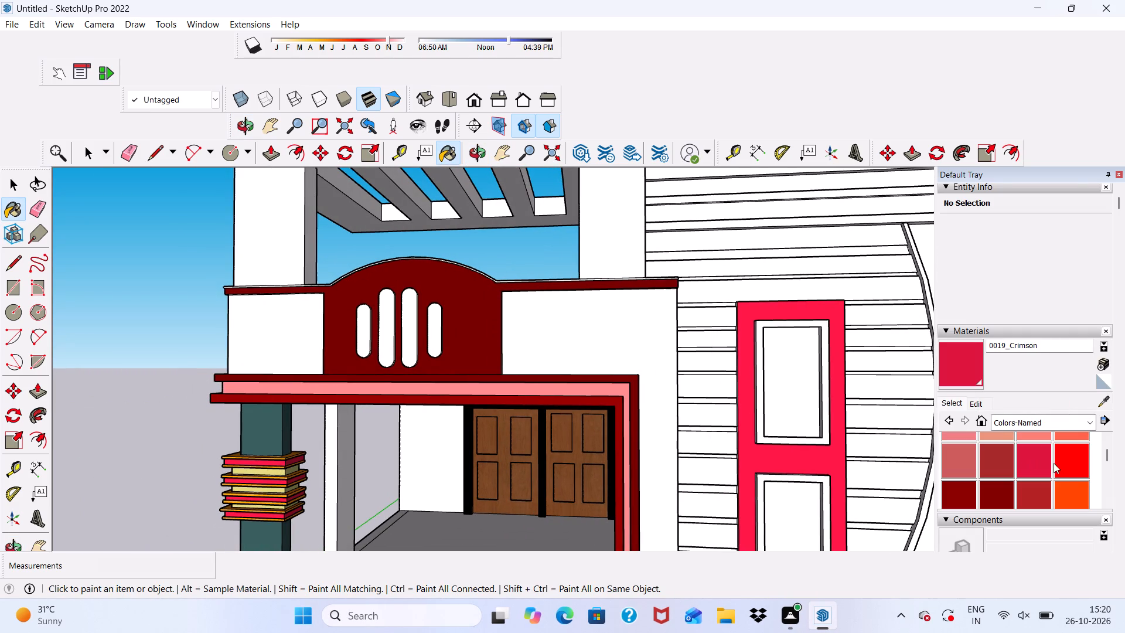
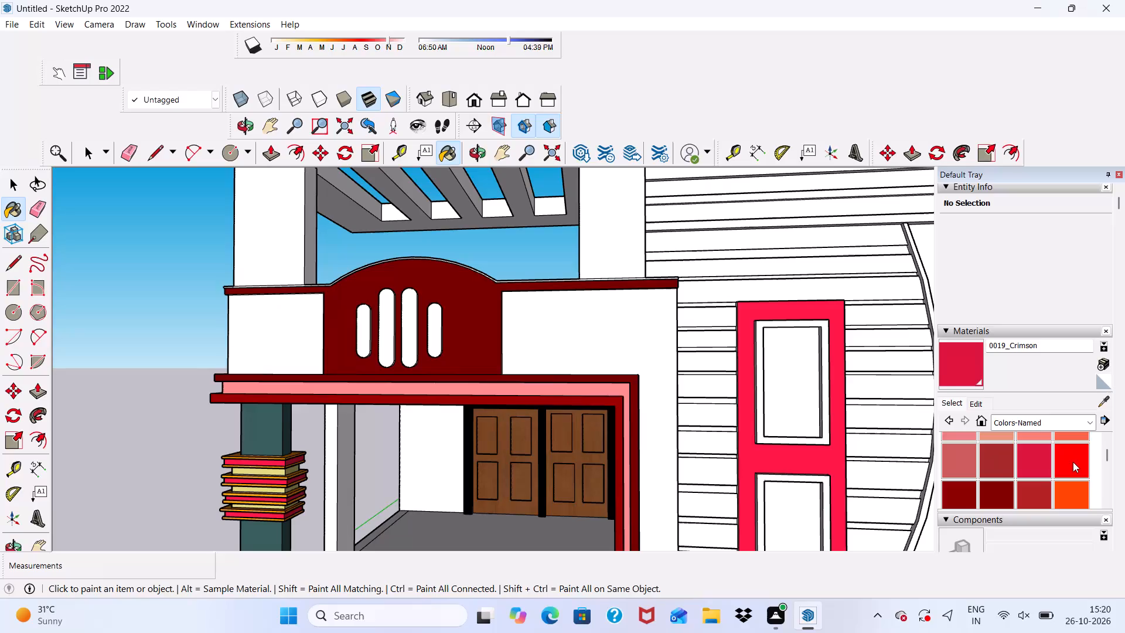
Repaint the tall two-pane panel's front face with 0020_Red and paint its side edge facing the curved trim to match.
{"action": "scroll", "coordinate": [812, 554], "scroll_direction": "up", "scroll_amount": 2}
{"action": "left_click", "coordinate": [823, 443]}
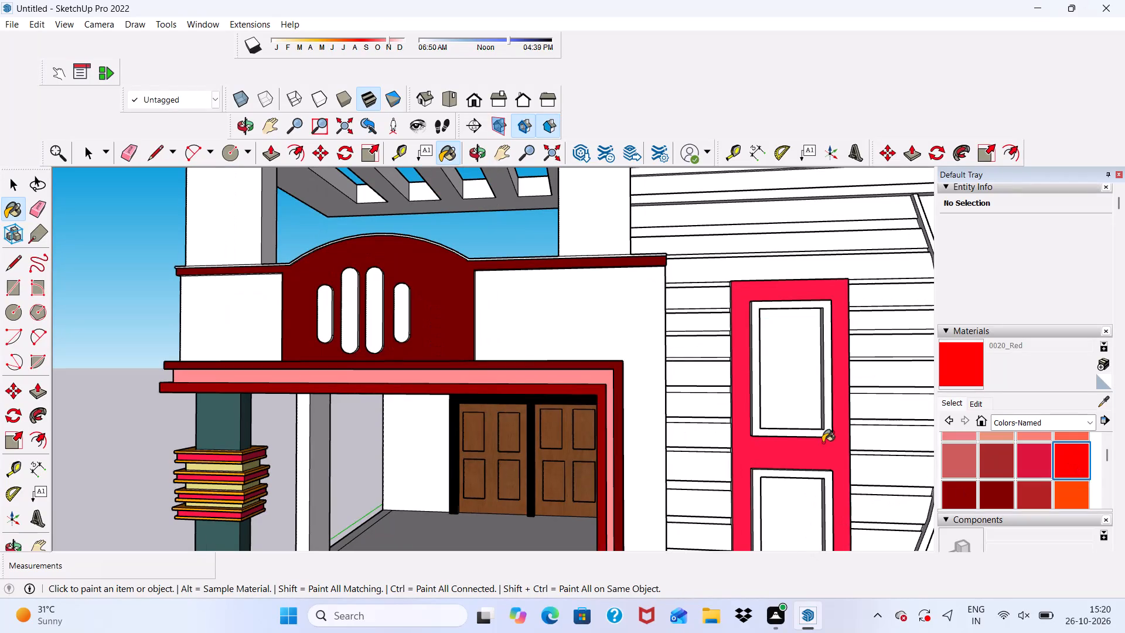
{"action": "scroll", "coordinate": [767, 454], "scroll_direction": "down", "scroll_amount": 5}
{"action": "middle_click_drag", "start_coordinate": [829, 458], "coordinate": [622, 475]}
{"action": "scroll", "coordinate": [735, 489], "scroll_direction": "up", "scroll_amount": 6}
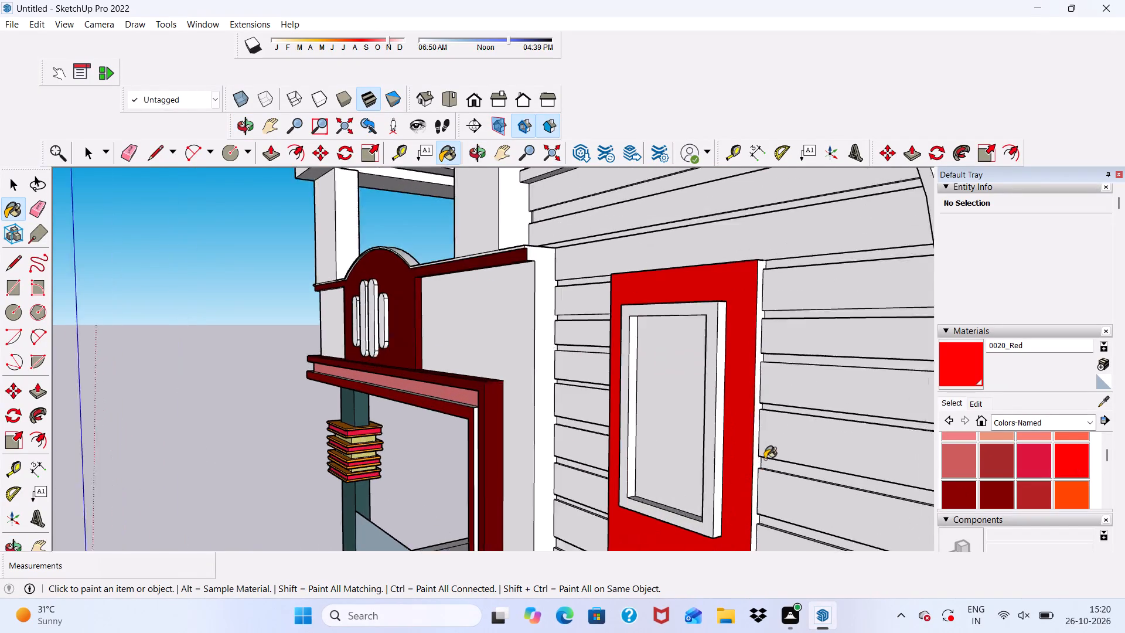
{"action": "scroll", "coordinate": [765, 459], "scroll_direction": "up", "scroll_amount": 7}
{"action": "left_click", "coordinate": [757, 437]}
{"action": "scroll", "coordinate": [721, 440], "scroll_direction": "down", "scroll_amount": 8}
{"action": "middle_click_drag", "start_coordinate": [765, 441], "coordinate": [967, 392]}
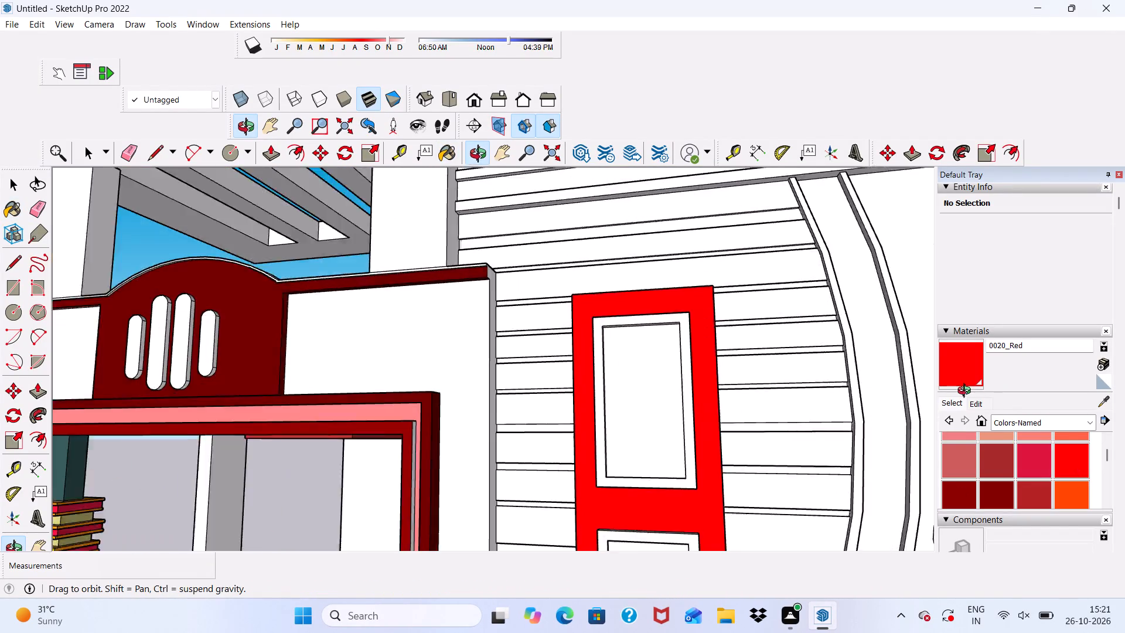
{"action": "middle_click_drag", "start_coordinate": [967, 392], "coordinate": [990, 392]}
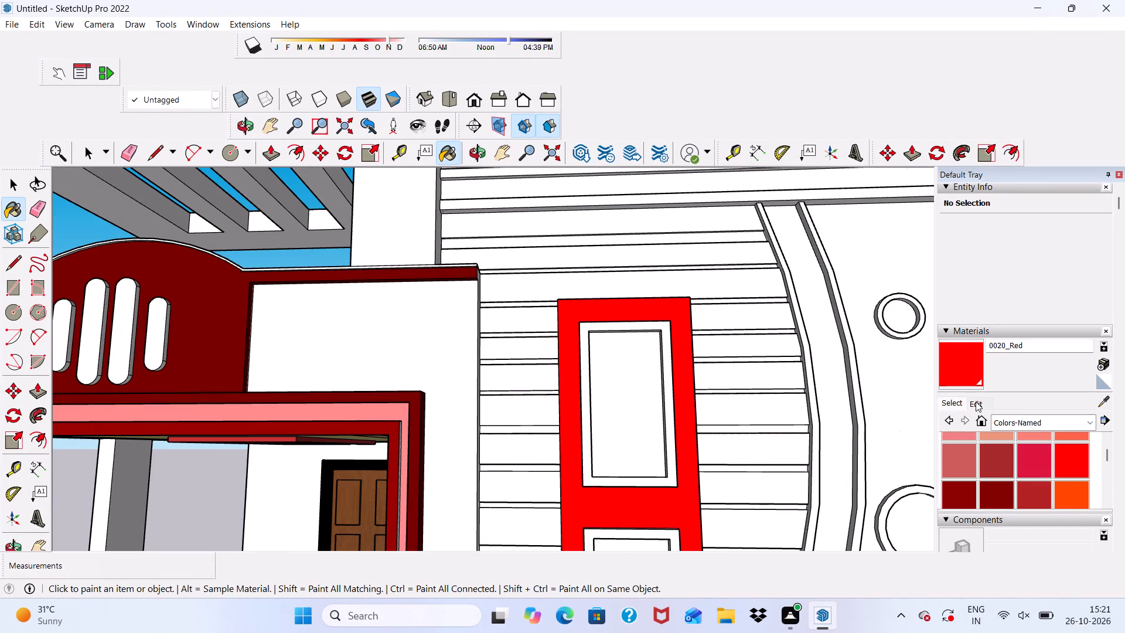
Darken the 0020_Red material to a deeper red using the Color Wheel picker's brightness.
{"action": "left_click", "coordinate": [976, 401]}
{"action": "left_click_drag", "start_coordinate": [1012, 452], "coordinate": [1014, 465]}
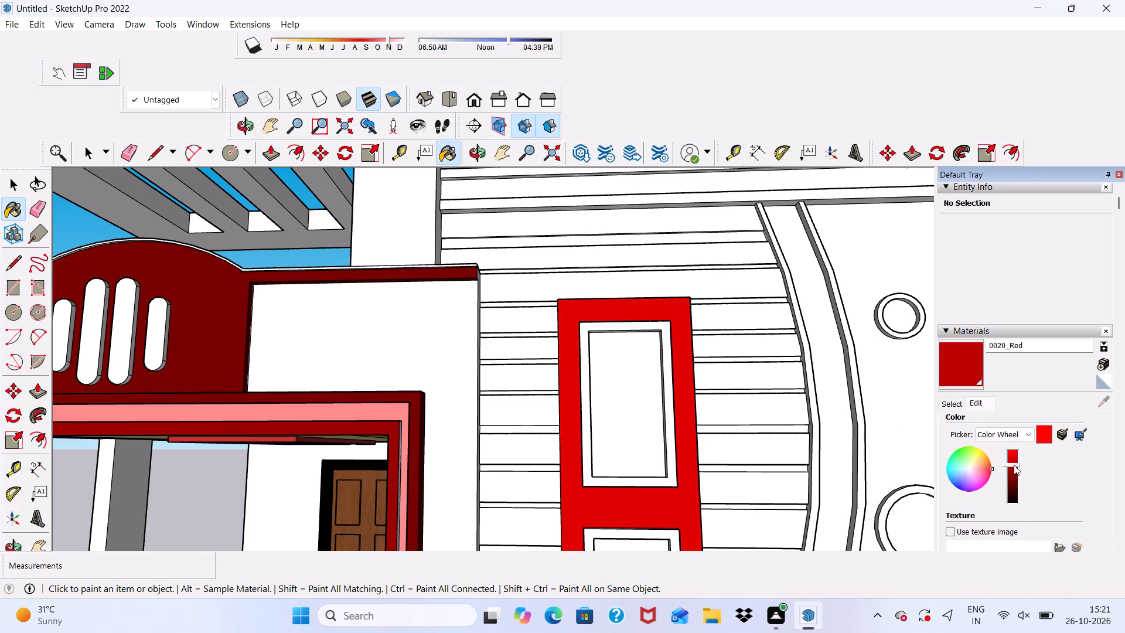
{"action": "left_click_drag", "start_coordinate": [1014, 465], "coordinate": [1015, 469]}
Paint the tall panel's balcony-facing side edge and its top edge with 0020_Red, and leave the Paint Bucket.
{"action": "scroll", "coordinate": [434, 439], "scroll_direction": "down", "scroll_amount": 1}
{"action": "scroll", "coordinate": [507, 441], "scroll_direction": "up", "scroll_amount": 2}
{"action": "middle_click_drag", "start_coordinate": [538, 431], "coordinate": [543, 441]}
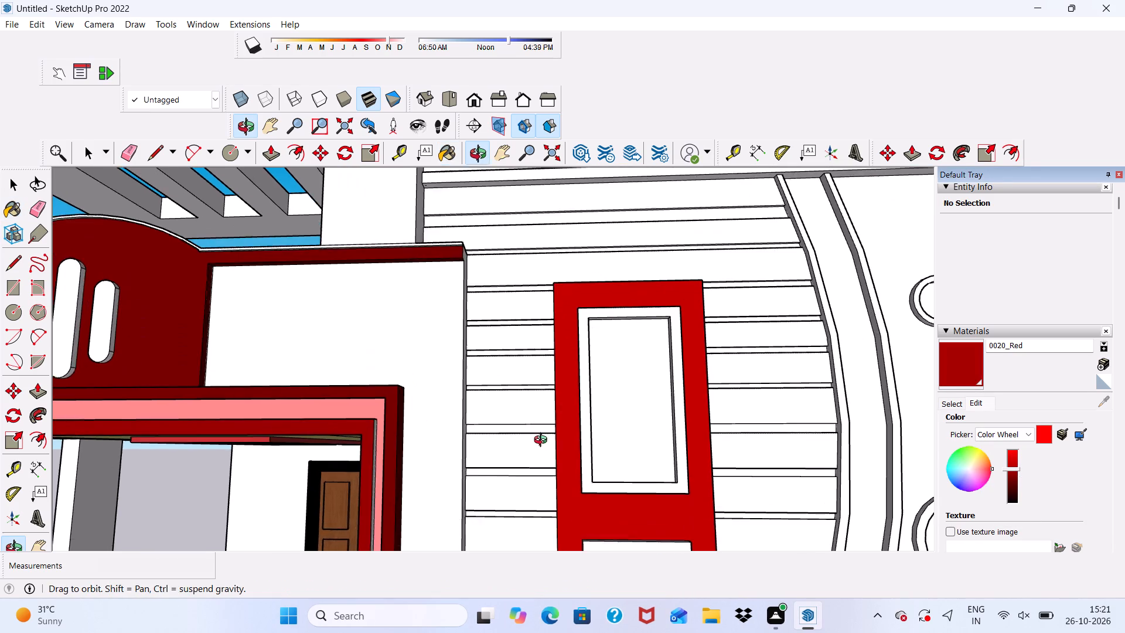
{"action": "middle_click_drag", "start_coordinate": [543, 441], "coordinate": [663, 475]}
{"action": "scroll", "coordinate": [565, 436], "scroll_direction": "up", "scroll_amount": 9}
{"action": "left_click", "coordinate": [554, 412]}
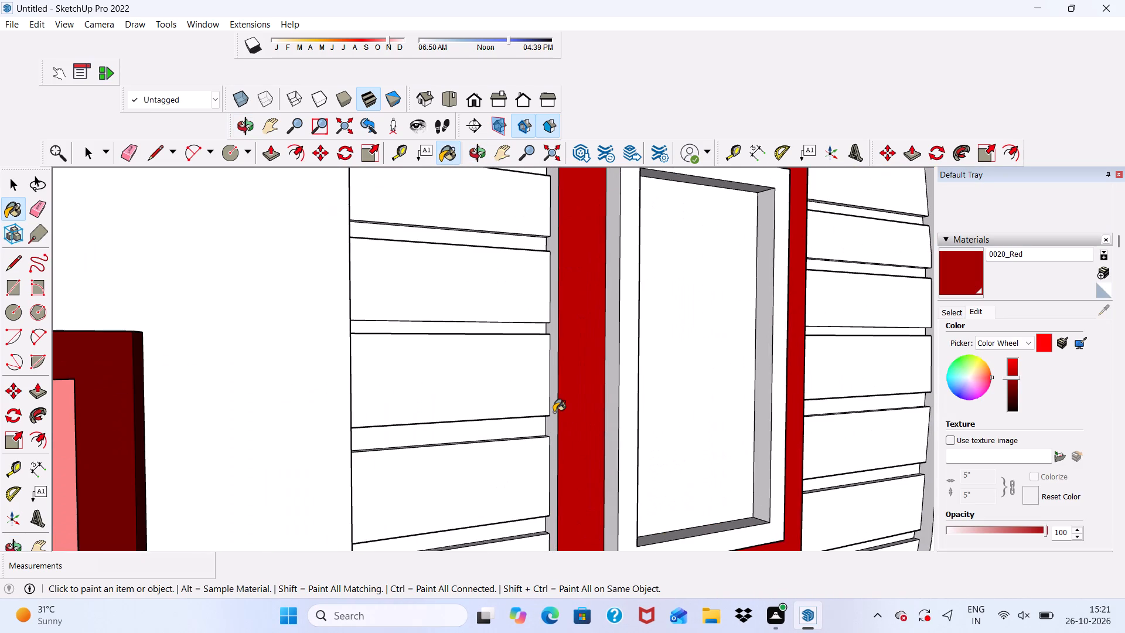
{"action": "scroll", "coordinate": [554, 412], "scroll_direction": "down", "scroll_amount": 9}
{"action": "middle_click_drag", "start_coordinate": [640, 372], "coordinate": [537, 478]}
{"action": "scroll", "coordinate": [507, 326], "scroll_direction": "up", "scroll_amount": 8}
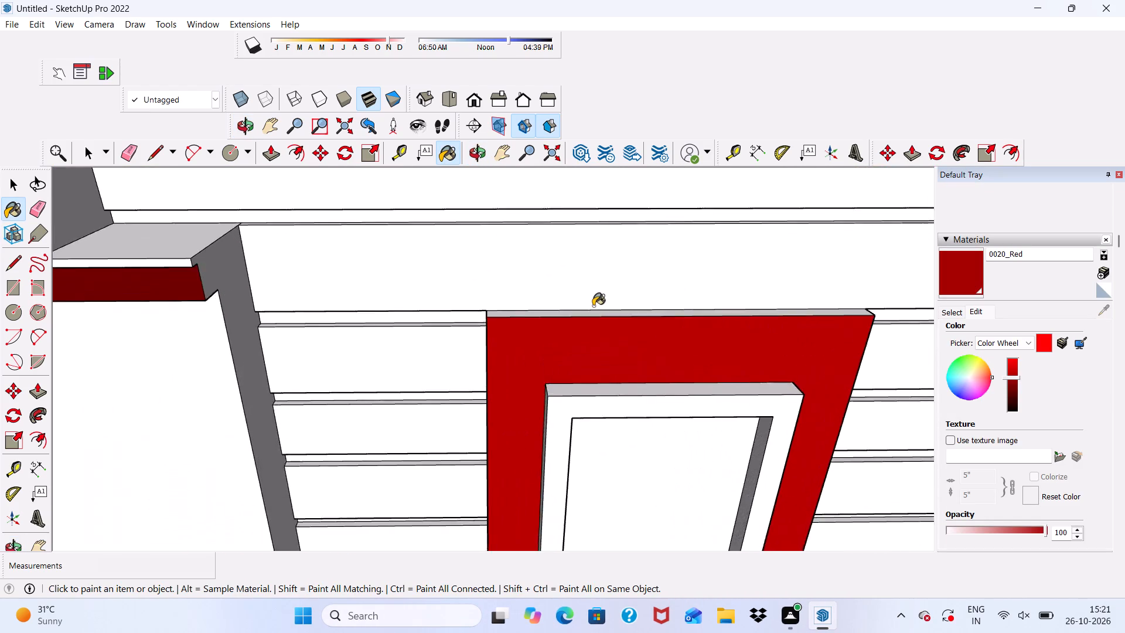
{"action": "scroll", "coordinate": [593, 306], "scroll_direction": "up", "scroll_amount": 6}
{"action": "left_click", "coordinate": [569, 318]}
{"action": "scroll", "coordinate": [568, 318], "scroll_direction": "down", "scroll_amount": 2}
{"action": "middle_click_drag", "start_coordinate": [574, 343], "coordinate": [595, 151]}
{"action": "scroll", "coordinate": [557, 385], "scroll_direction": "up", "scroll_amount": 4}
{"action": "scroll", "coordinate": [517, 260], "scroll_direction": "down", "scroll_amount": 20}
{"action": "scroll", "coordinate": [517, 260], "scroll_direction": "down", "scroll_amount": 4}
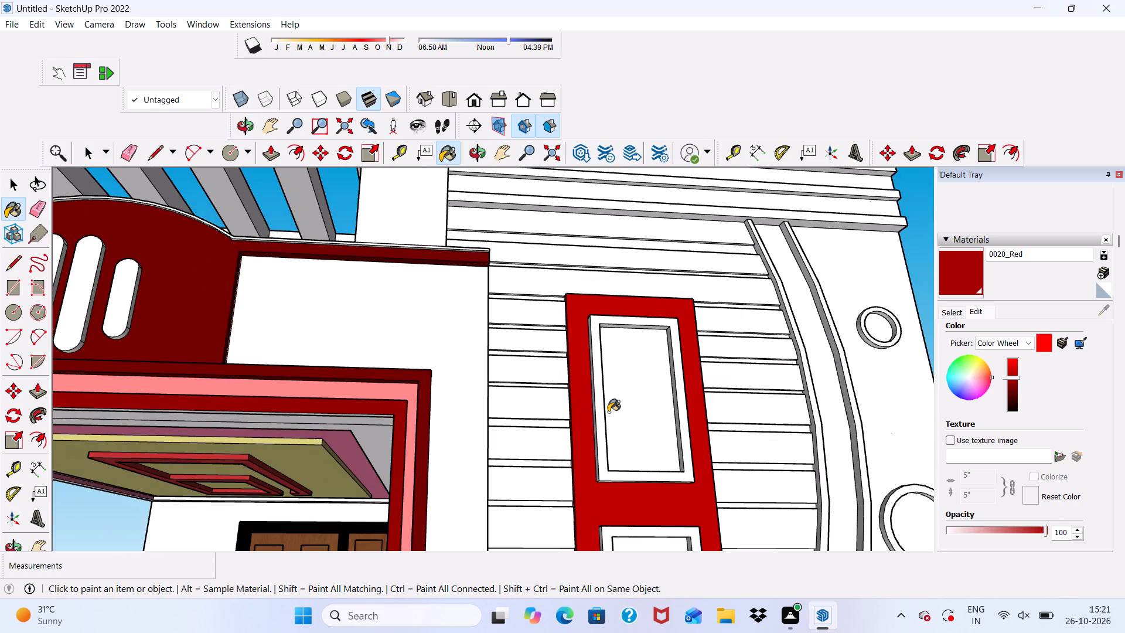
{"action": "middle_click_drag", "start_coordinate": [613, 417], "coordinate": [573, 511]}
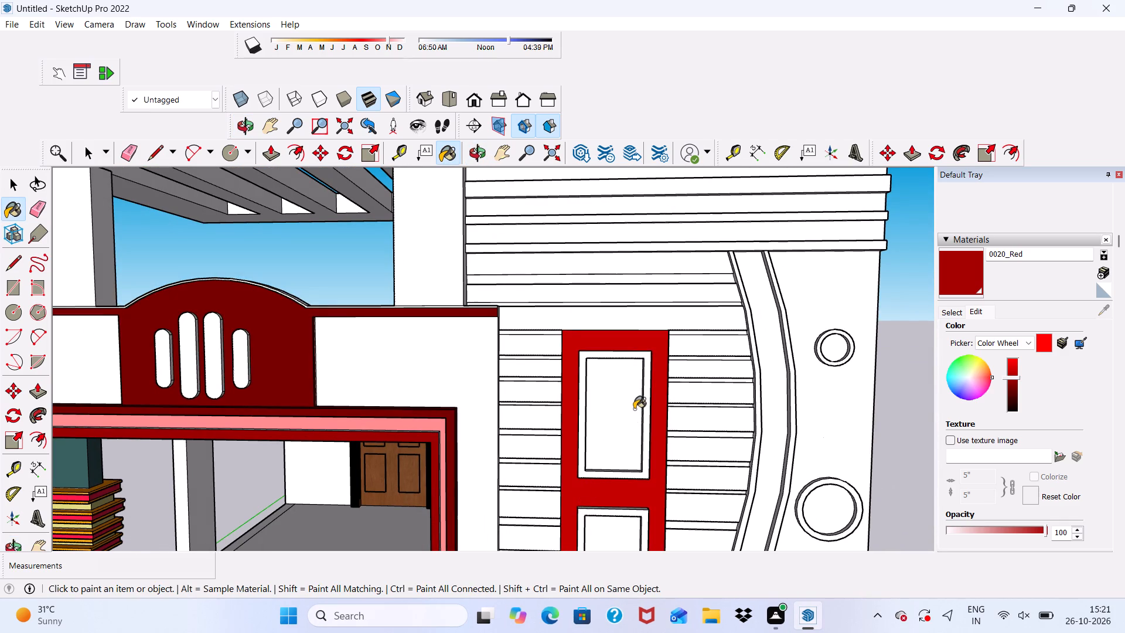
{"action": "scroll", "coordinate": [633, 409], "scroll_direction": "up", "scroll_amount": 3}
{"action": "scroll", "coordinate": [633, 409], "scroll_direction": "down", "scroll_amount": 1}
{"action": "key", "text": "space"}
Examine the red panel and its unpainted upper window frame from the side and from the front.
{"action": "scroll", "coordinate": [626, 373], "scroll_direction": "down", "scroll_amount": 1}
{"action": "middle_click_drag", "start_coordinate": [626, 375], "coordinate": [438, 382]}
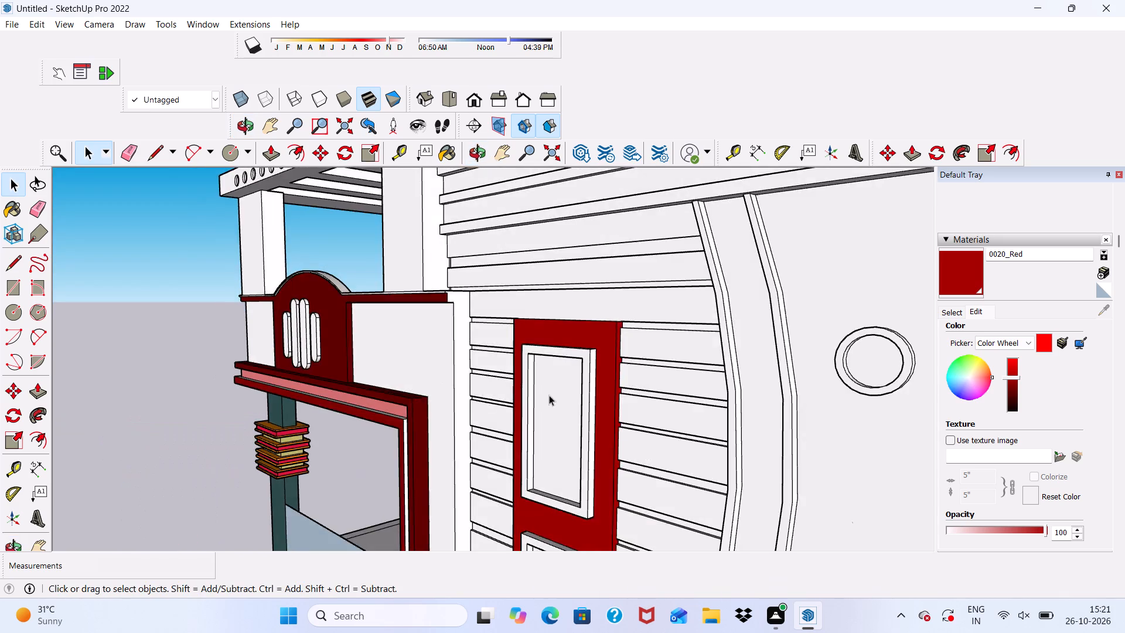
{"action": "scroll", "coordinate": [553, 395], "scroll_direction": "up", "scroll_amount": 4}
{"action": "scroll", "coordinate": [517, 360], "scroll_direction": "up", "scroll_amount": 5}
{"action": "middle_click_drag", "start_coordinate": [527, 360], "coordinate": [662, 311]}
{"action": "scroll", "coordinate": [668, 319], "scroll_direction": "down", "scroll_amount": 7}
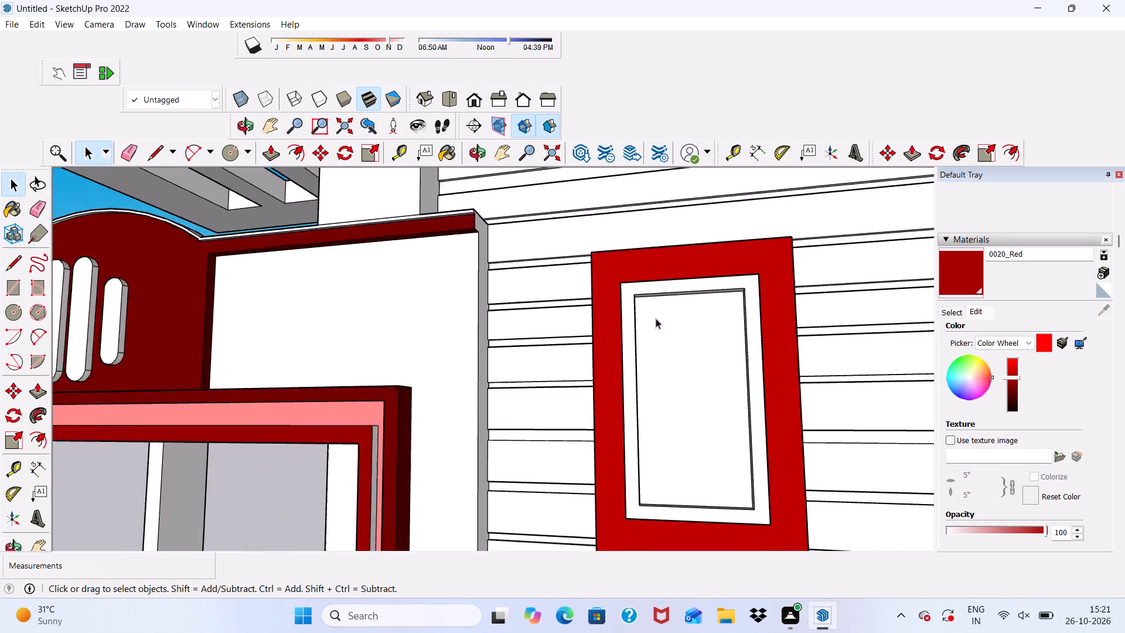
{"action": "scroll", "coordinate": [656, 318], "scroll_direction": "down", "scroll_amount": 1}
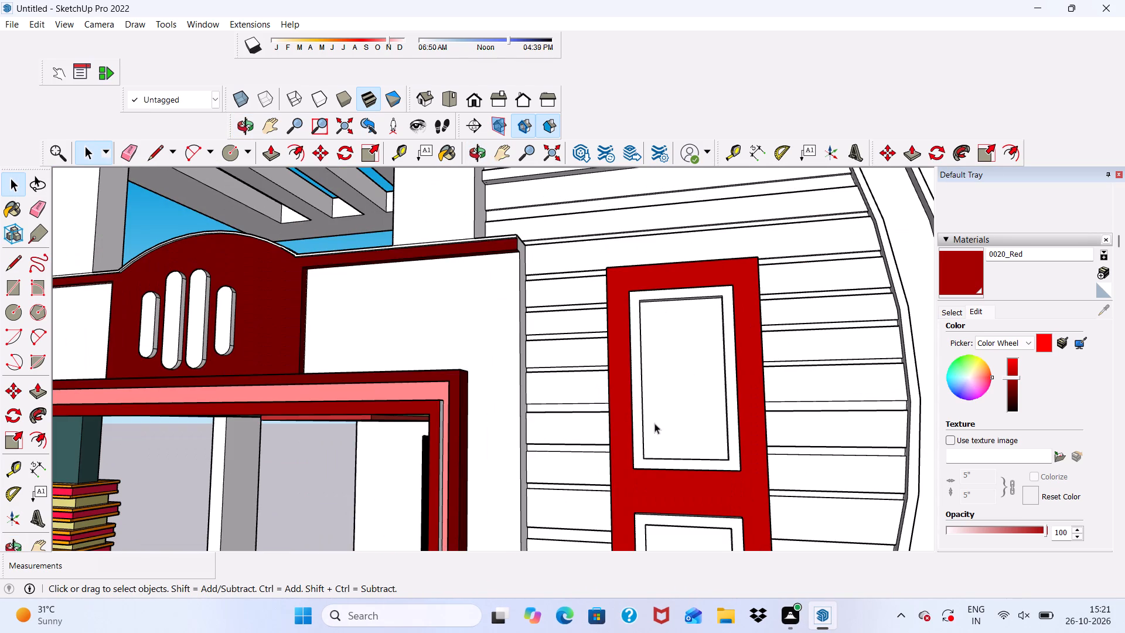
{"action": "scroll", "coordinate": [703, 372], "scroll_direction": "down", "scroll_amount": 2}
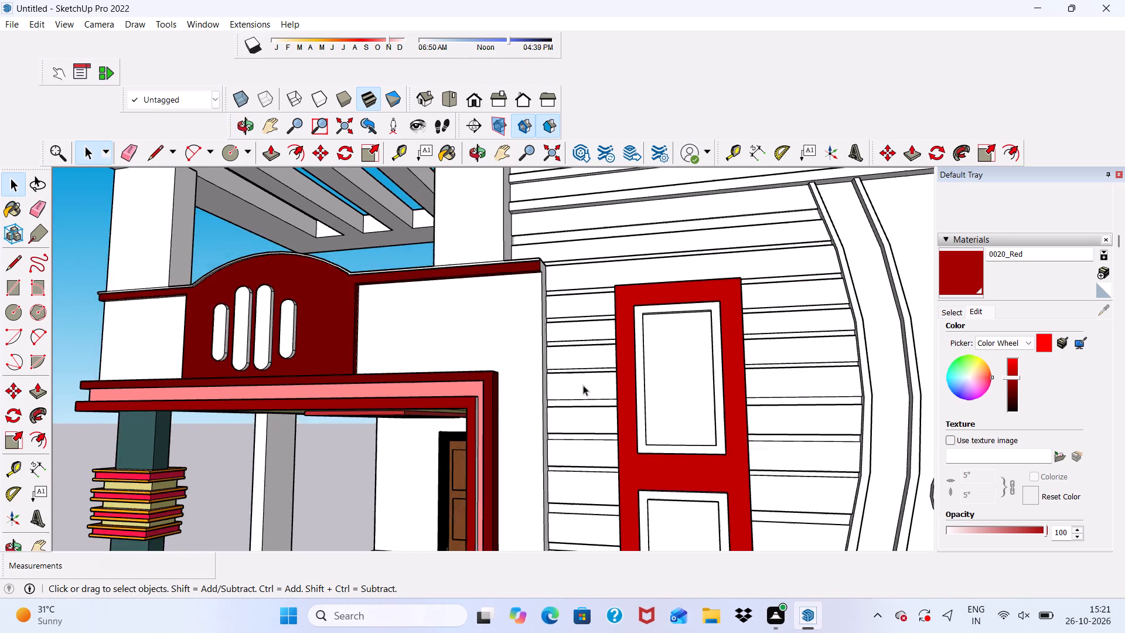
Paint all segments of the tall panel's underside edge, including those between the ribs below it, with 0020_Red.
{"action": "scroll", "coordinate": [583, 385], "scroll_direction": "down", "scroll_amount": 3}
{"action": "middle_click_drag", "start_coordinate": [602, 417], "coordinate": [641, 258]}
{"action": "scroll", "coordinate": [640, 343], "scroll_direction": "down", "scroll_amount": 2}
{"action": "scroll", "coordinate": [693, 457], "scroll_direction": "up", "scroll_amount": 13}
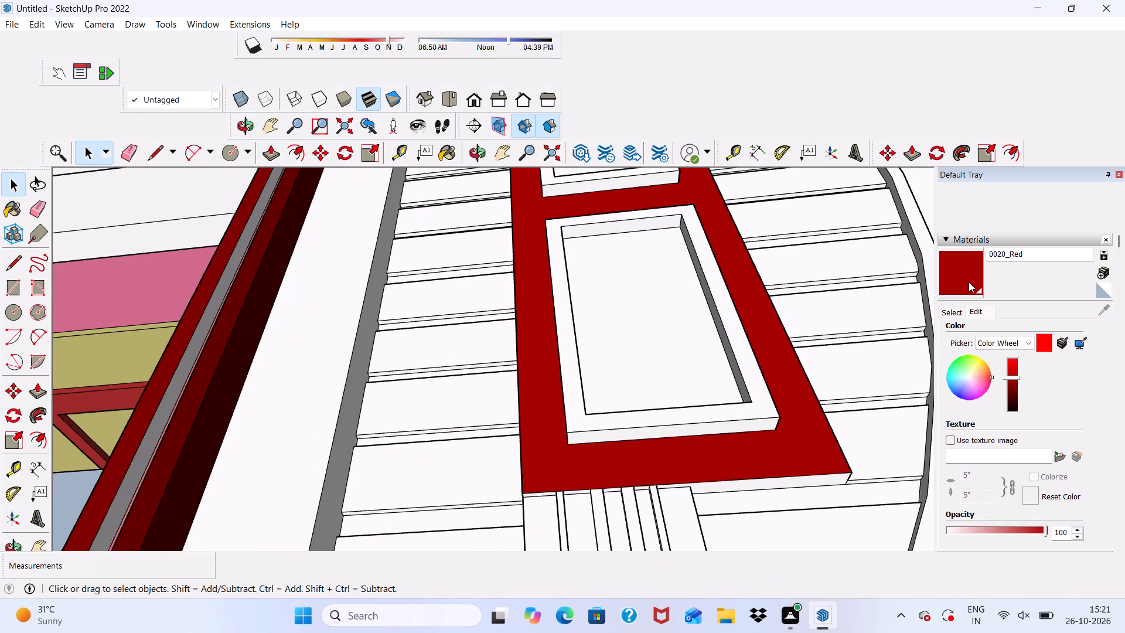
{"action": "left_click", "coordinate": [969, 281]}
{"action": "scroll", "coordinate": [648, 575], "scroll_direction": "up", "scroll_amount": 1}
{"action": "scroll", "coordinate": [670, 473], "scroll_direction": "up", "scroll_amount": 7}
{"action": "left_click", "coordinate": [720, 496]}
{"action": "scroll", "coordinate": [506, 500], "scroll_direction": "down", "scroll_amount": 2}
{"action": "scroll", "coordinate": [598, 512], "scroll_direction": "up", "scroll_amount": 10}
{"action": "left_click", "coordinate": [575, 498]}
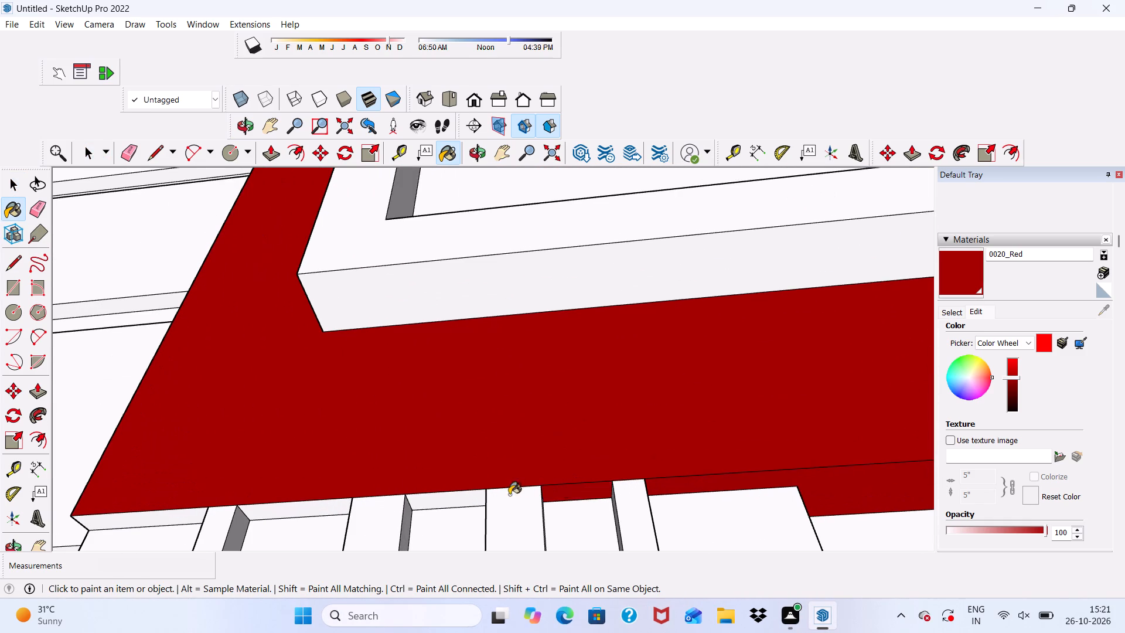
{"action": "left_click", "coordinate": [439, 505]}
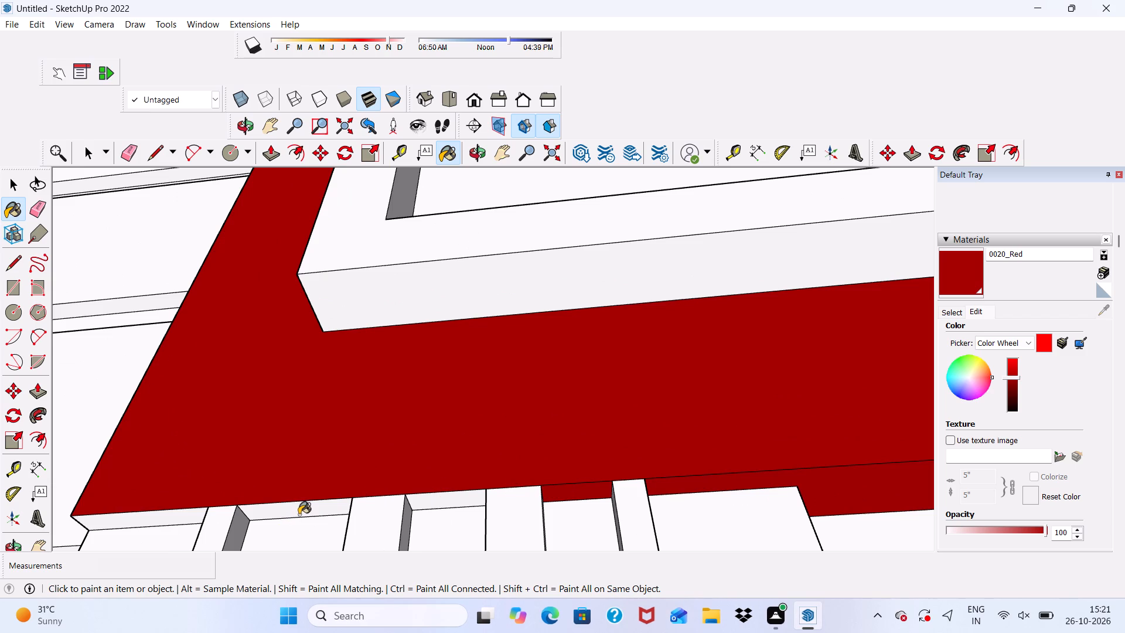
{"action": "left_click", "coordinate": [299, 515]}
{"action": "left_click", "coordinate": [159, 515]}
{"action": "scroll", "coordinate": [184, 512], "scroll_direction": "down", "scroll_amount": 9}
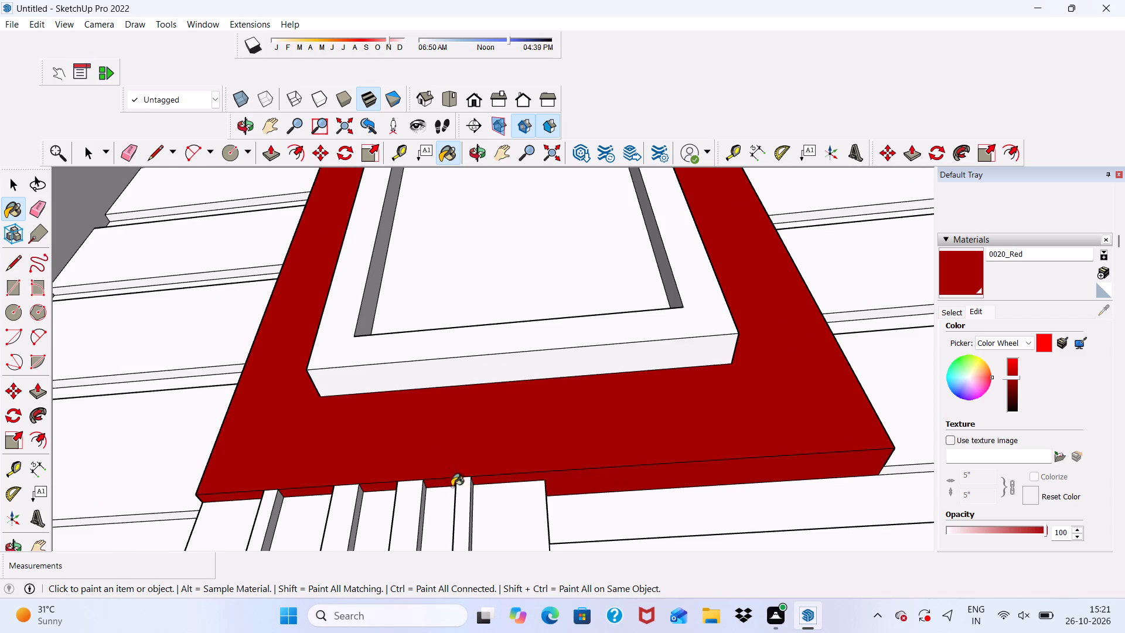
Paint the two outer bands and the band beside the first rib on the strip below the panel with 0020_Red.
{"action": "left_click", "coordinate": [495, 513]}
{"action": "scroll", "coordinate": [473, 443], "scroll_direction": "down", "scroll_amount": 8}
{"action": "scroll", "coordinate": [314, 505], "scroll_direction": "up", "scroll_amount": 3}
{"action": "left_click", "coordinate": [348, 505]}
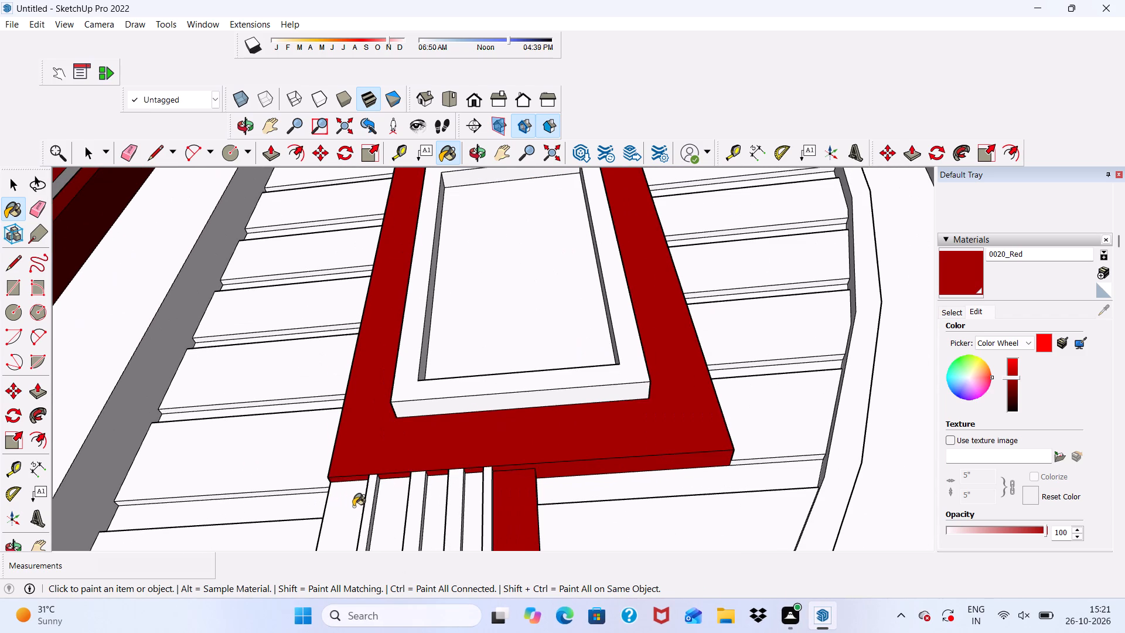
{"action": "left_click", "coordinate": [393, 516]}
Paint the ribbed strip's side face towards the curved trim with 0020_Red.
{"action": "scroll", "coordinate": [400, 478], "scroll_direction": "down", "scroll_amount": 4}
{"action": "middle_click_drag", "start_coordinate": [421, 523], "coordinate": [452, 604]}
{"action": "scroll", "coordinate": [448, 437], "scroll_direction": "down", "scroll_amount": 4}
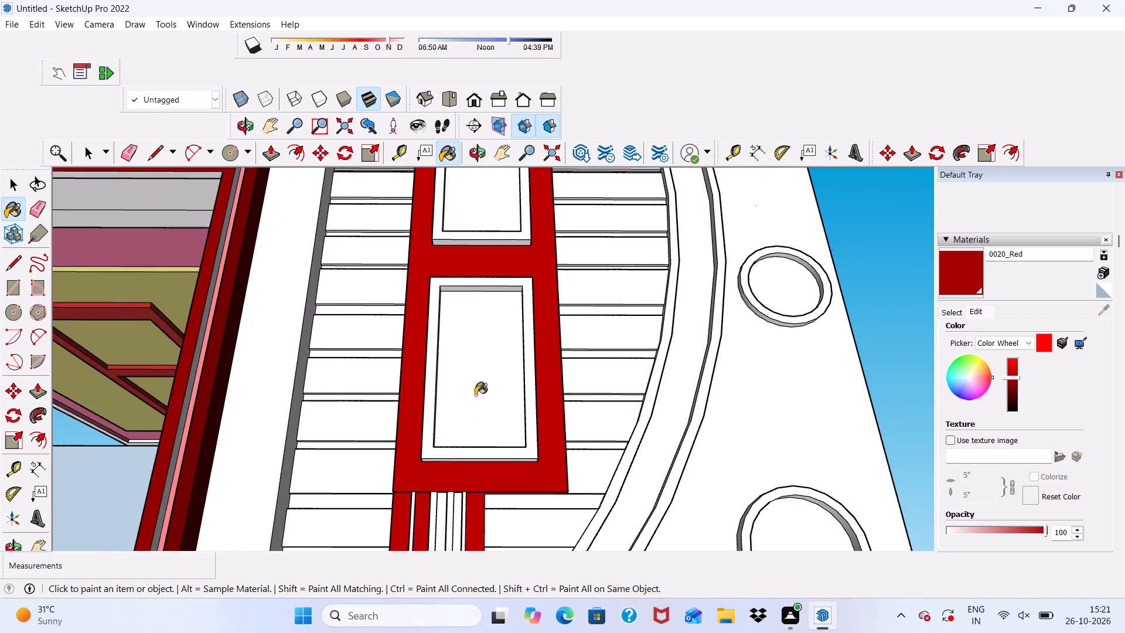
{"action": "scroll", "coordinate": [475, 395], "scroll_direction": "down", "scroll_amount": 5}
{"action": "scroll", "coordinate": [500, 458], "scroll_direction": "up", "scroll_amount": 3}
{"action": "scroll", "coordinate": [491, 418], "scroll_direction": "down", "scroll_amount": 4}
{"action": "middle_click_drag", "start_coordinate": [495, 410], "coordinate": [490, 540]}
{"action": "scroll", "coordinate": [445, 516], "scroll_direction": "up", "scroll_amount": 5}
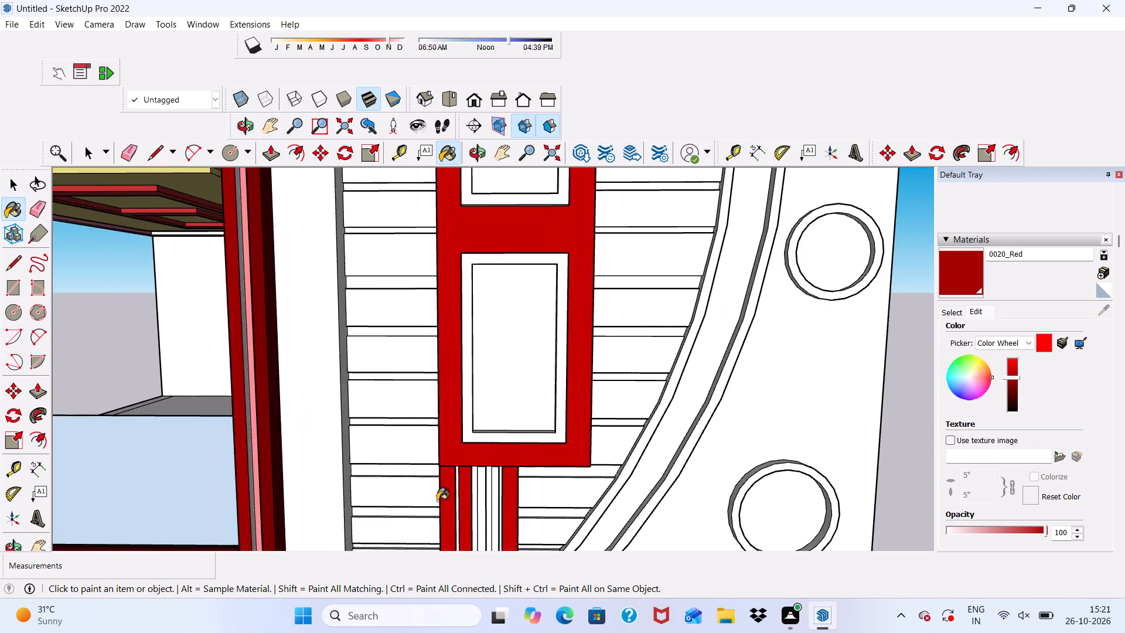
{"action": "scroll", "coordinate": [437, 501], "scroll_direction": "up", "scroll_amount": 15}
{"action": "middle_click_drag", "start_coordinate": [431, 482], "coordinate": [460, 389]}
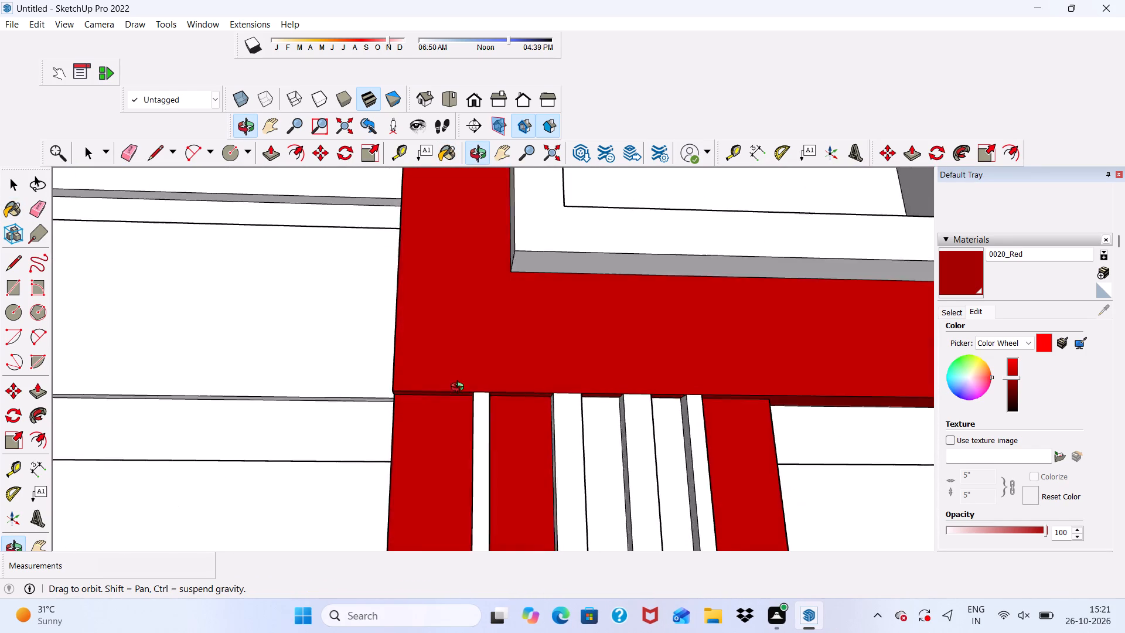
{"action": "middle_click_drag", "start_coordinate": [460, 389], "coordinate": [462, 389]}
{"action": "scroll", "coordinate": [523, 367], "scroll_direction": "up", "scroll_amount": 1}
{"action": "scroll", "coordinate": [523, 371], "scroll_direction": "down", "scroll_amount": 4}
{"action": "middle_click_drag", "start_coordinate": [571, 458], "coordinate": [307, 489]}
{"action": "scroll", "coordinate": [641, 481], "scroll_direction": "up", "scroll_amount": 3}
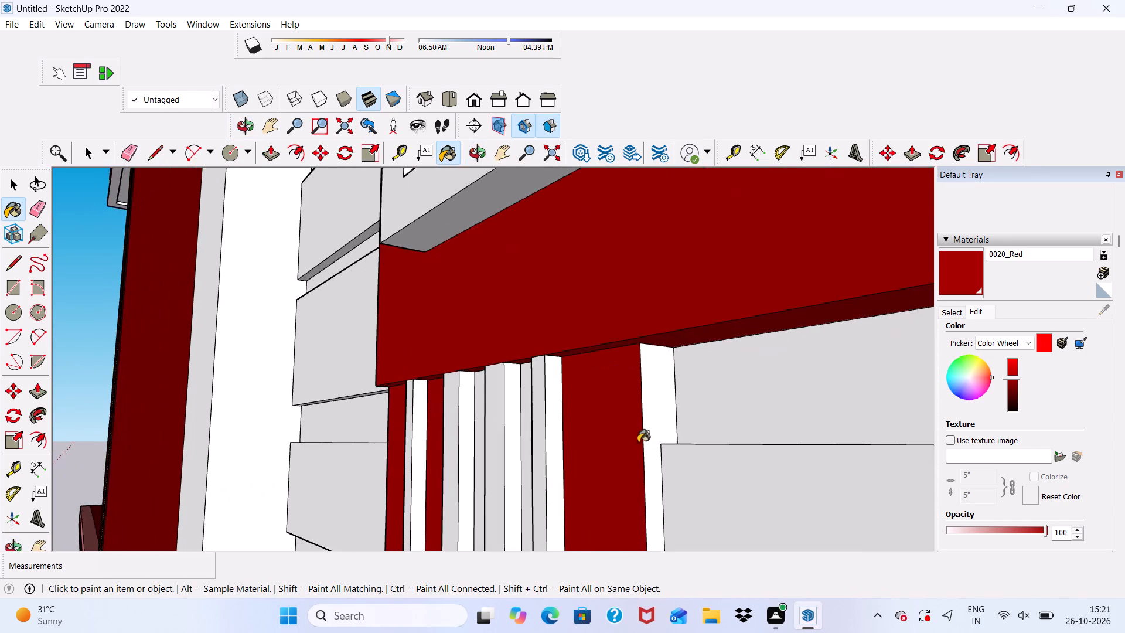
{"action": "scroll", "coordinate": [638, 443], "scroll_direction": "up", "scroll_amount": 3}
{"action": "left_click", "coordinate": [656, 427]}
Paint the narrow band beside the last rib and the strip's balcony-facing side face with 0020_Red.
{"action": "scroll", "coordinate": [420, 369], "scroll_direction": "down", "scroll_amount": 10}
{"action": "middle_click_drag", "start_coordinate": [425, 365], "coordinate": [680, 402]}
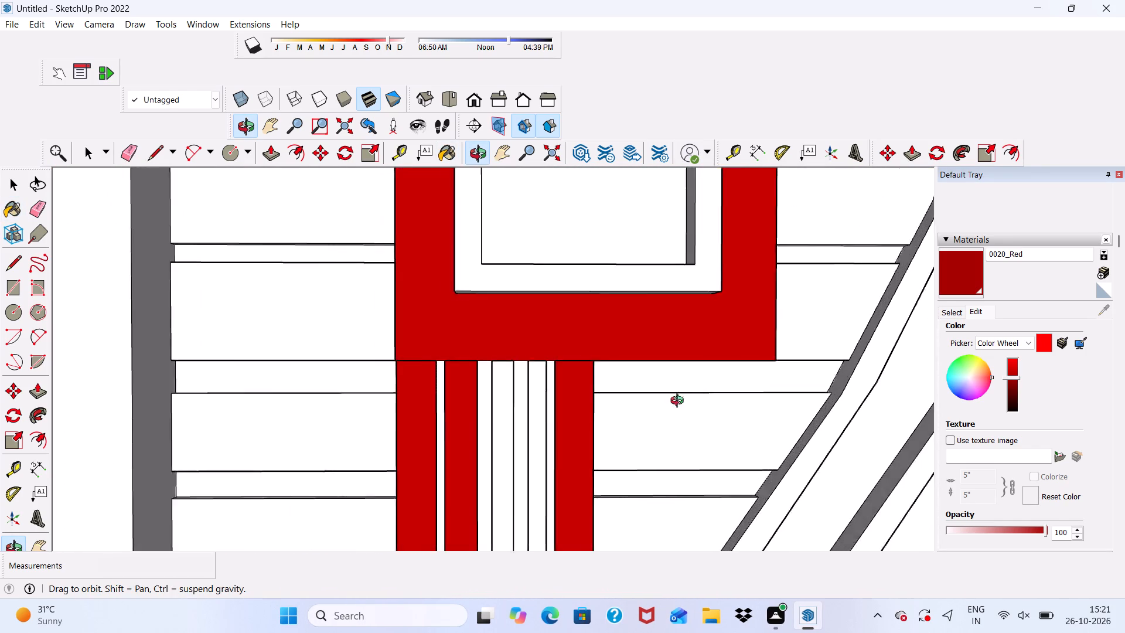
{"action": "middle_click_drag", "start_coordinate": [680, 402], "coordinate": [681, 407]}
{"action": "scroll", "coordinate": [580, 416], "scroll_direction": "up", "scroll_amount": 6}
{"action": "scroll", "coordinate": [534, 403], "scroll_direction": "down", "scroll_amount": 2}
{"action": "scroll", "coordinate": [503, 382], "scroll_direction": "up", "scroll_amount": 5}
{"action": "left_click", "coordinate": [512, 377]}
{"action": "scroll", "coordinate": [477, 407], "scroll_direction": "down", "scroll_amount": 1}
{"action": "middle_click_drag", "start_coordinate": [477, 407], "coordinate": [602, 362]}
{"action": "scroll", "coordinate": [371, 335], "scroll_direction": "down", "scroll_amount": 4}
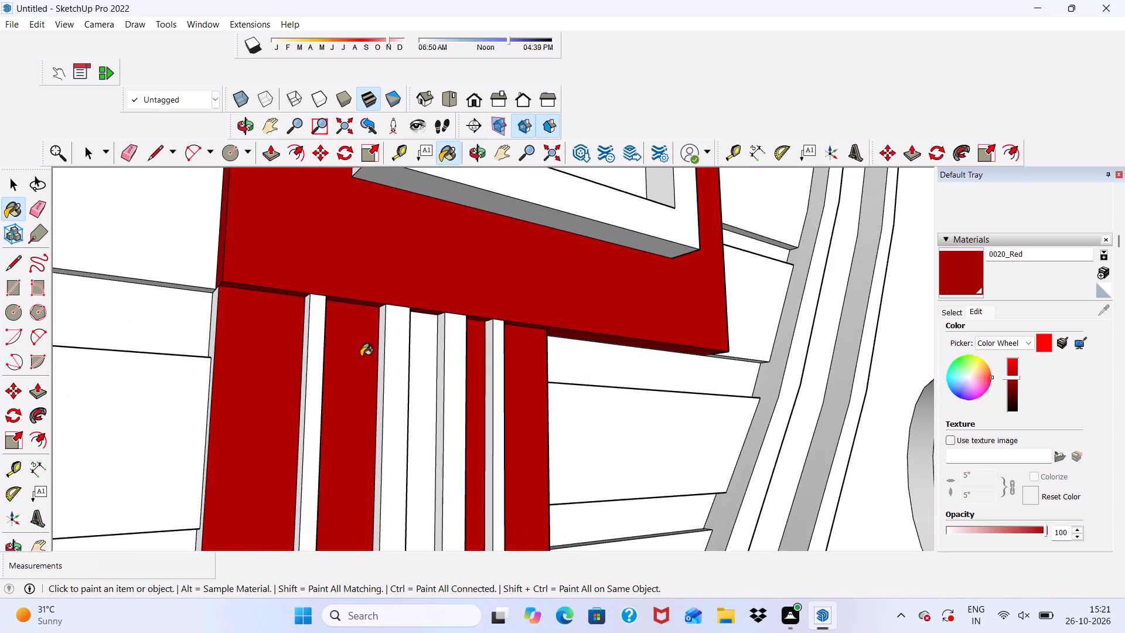
{"action": "scroll", "coordinate": [192, 338], "scroll_direction": "up", "scroll_amount": 10}
{"action": "left_click", "coordinate": [229, 311]}
Paint the lower segment of the strip's balcony-facing side and the strip's underside with 0020_Red.
{"action": "scroll", "coordinate": [229, 311], "scroll_direction": "down", "scroll_amount": 7}
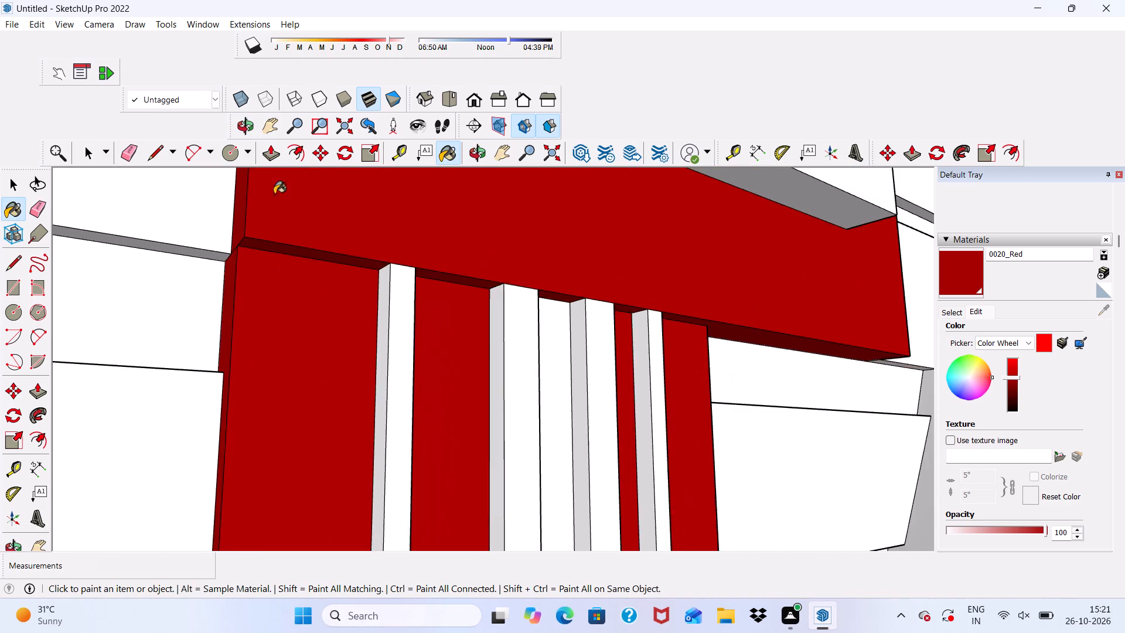
{"action": "scroll", "coordinate": [274, 194], "scroll_direction": "down", "scroll_amount": 17}
{"action": "scroll", "coordinate": [403, 543], "scroll_direction": "up", "scroll_amount": 5}
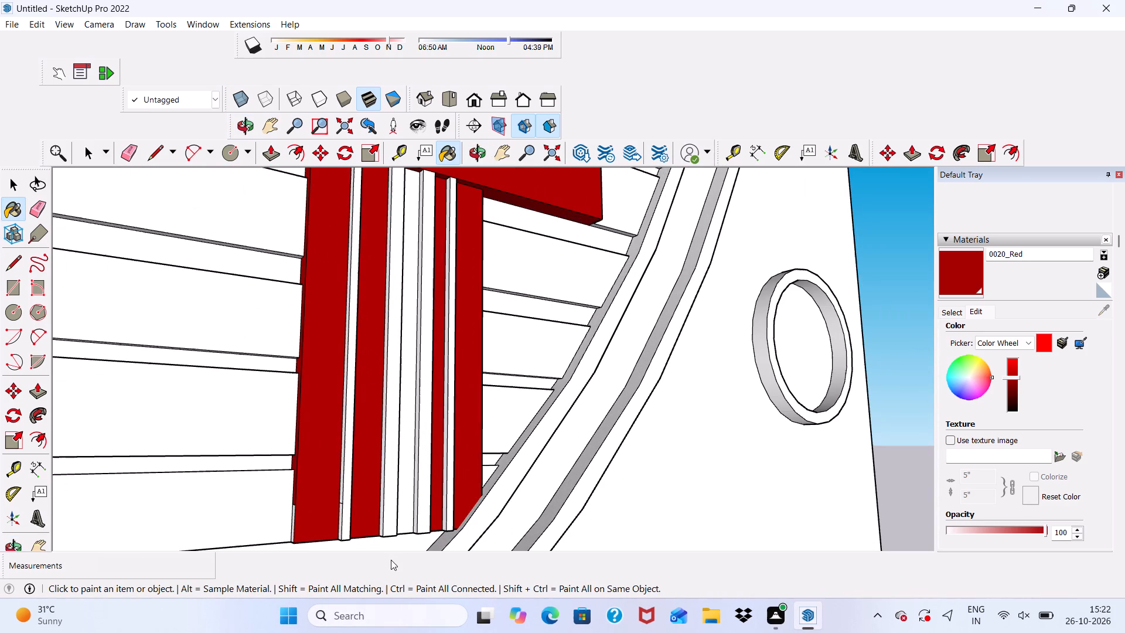
{"action": "middle_click_drag", "start_coordinate": [391, 560], "coordinate": [456, 482]}
{"action": "scroll", "coordinate": [396, 521], "scroll_direction": "up", "scroll_amount": 2}
{"action": "scroll", "coordinate": [389, 450], "scroll_direction": "down", "scroll_amount": 6}
{"action": "scroll", "coordinate": [329, 538], "scroll_direction": "up", "scroll_amount": 11}
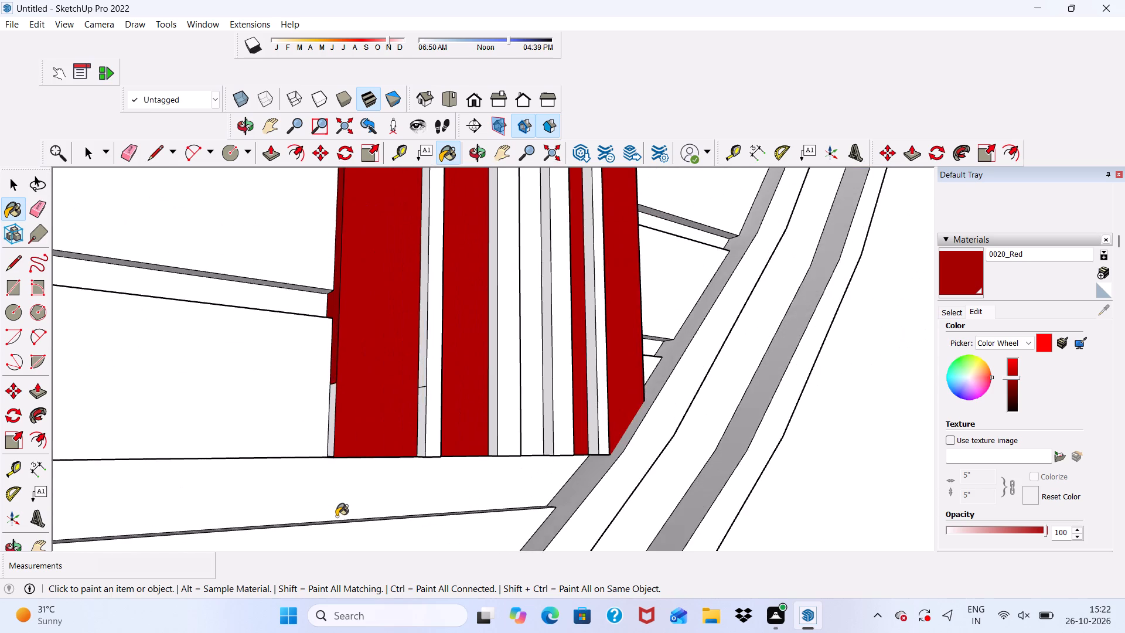
{"action": "middle_click_drag", "start_coordinate": [336, 516], "coordinate": [422, 441]}
{"action": "scroll", "coordinate": [424, 385], "scroll_direction": "up", "scroll_amount": 4}
{"action": "left_click", "coordinate": [401, 319]}
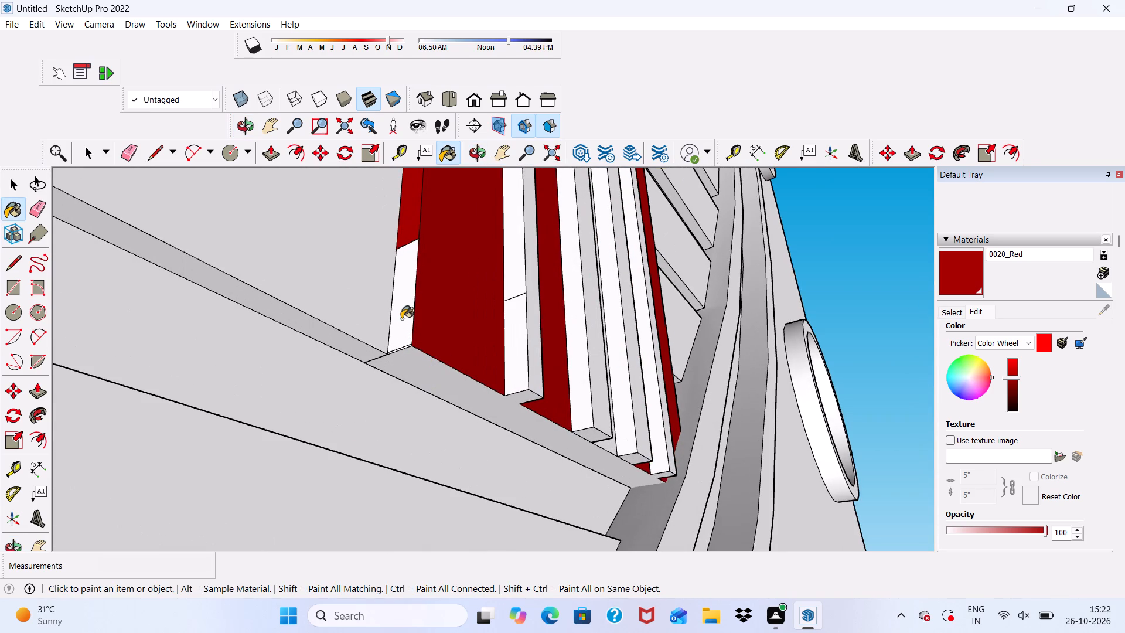
{"action": "left_click", "coordinate": [412, 366]}
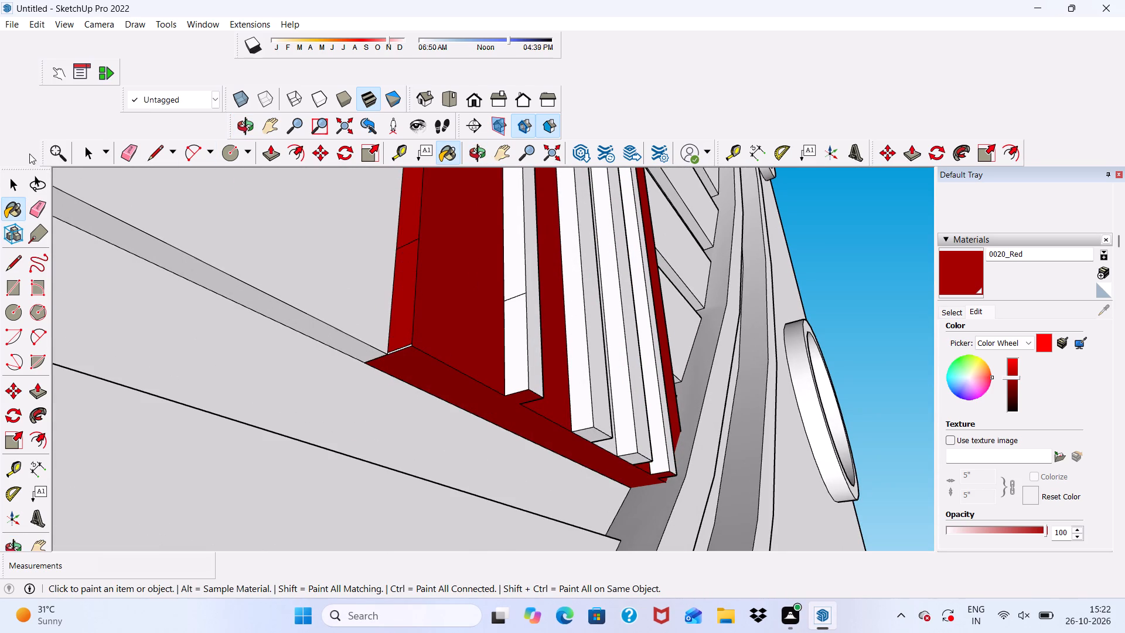
Erase the horizontal edges crossing the balcony-facing sides of the first rib and of the ribbed strip near their lower ends.
{"action": "left_click", "coordinate": [127, 149]}
{"action": "scroll", "coordinate": [498, 285], "scroll_direction": "up", "scroll_amount": 3}
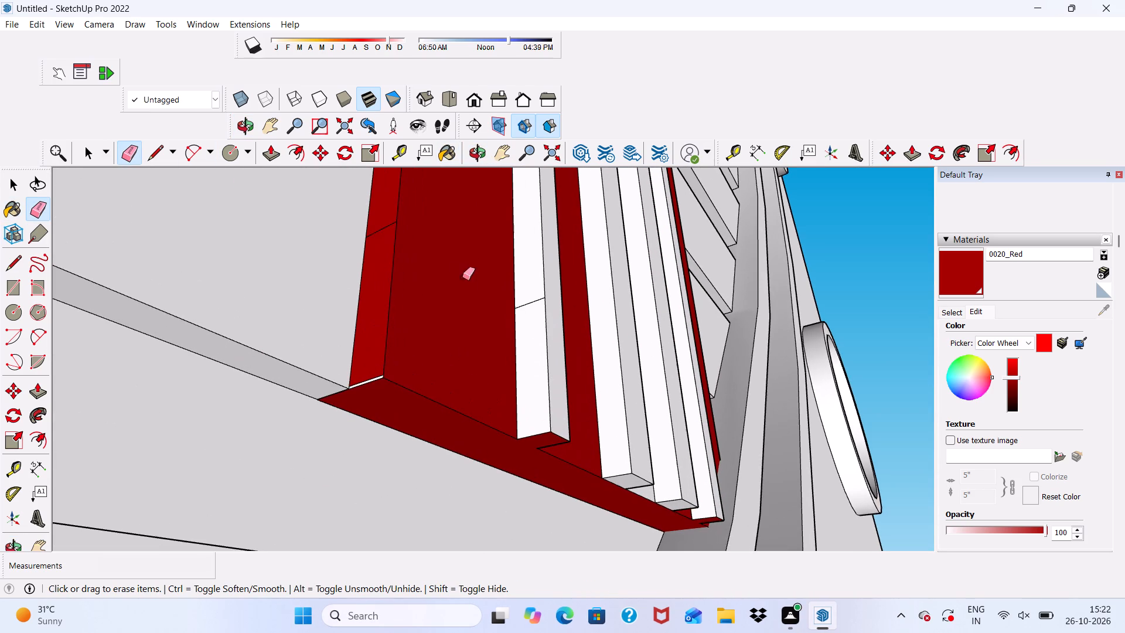
{"action": "left_click", "coordinate": [531, 303]}
{"action": "scroll", "coordinate": [544, 381], "scroll_direction": "down", "scroll_amount": 2}
{"action": "middle_click_drag", "start_coordinate": [546, 422], "coordinate": [436, 425]}
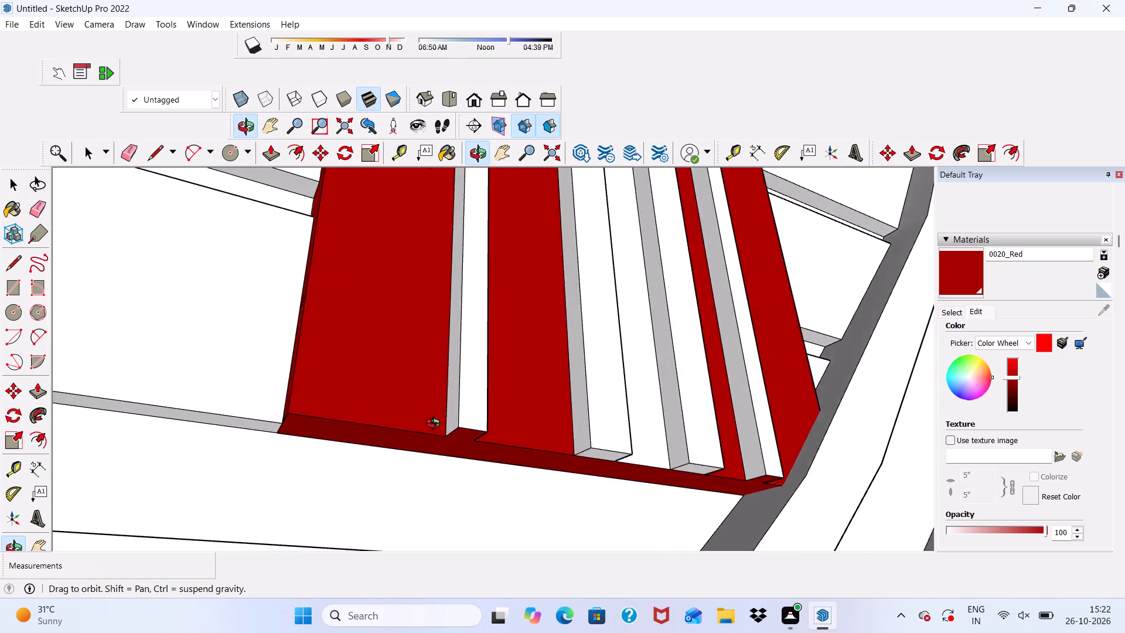
{"action": "middle_click_drag", "start_coordinate": [436, 425], "coordinate": [554, 435]}
{"action": "scroll", "coordinate": [491, 294], "scroll_direction": "up", "scroll_amount": 3}
{"action": "left_click_drag", "start_coordinate": [398, 265], "coordinate": [391, 281]}
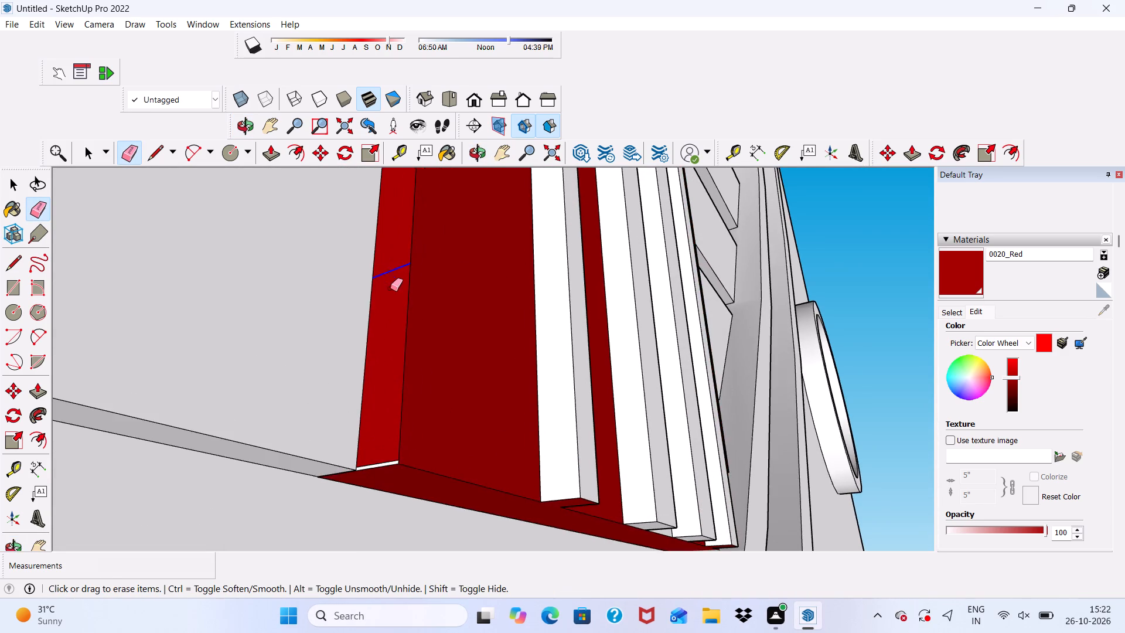
Erase the short edge at the strip's lower outer corner and the horizontal edge across the first rib's opposite side.
{"action": "scroll", "coordinate": [390, 316], "scroll_direction": "down", "scroll_amount": 4}
{"action": "middle_click_drag", "start_coordinate": [407, 441], "coordinate": [189, 561]}
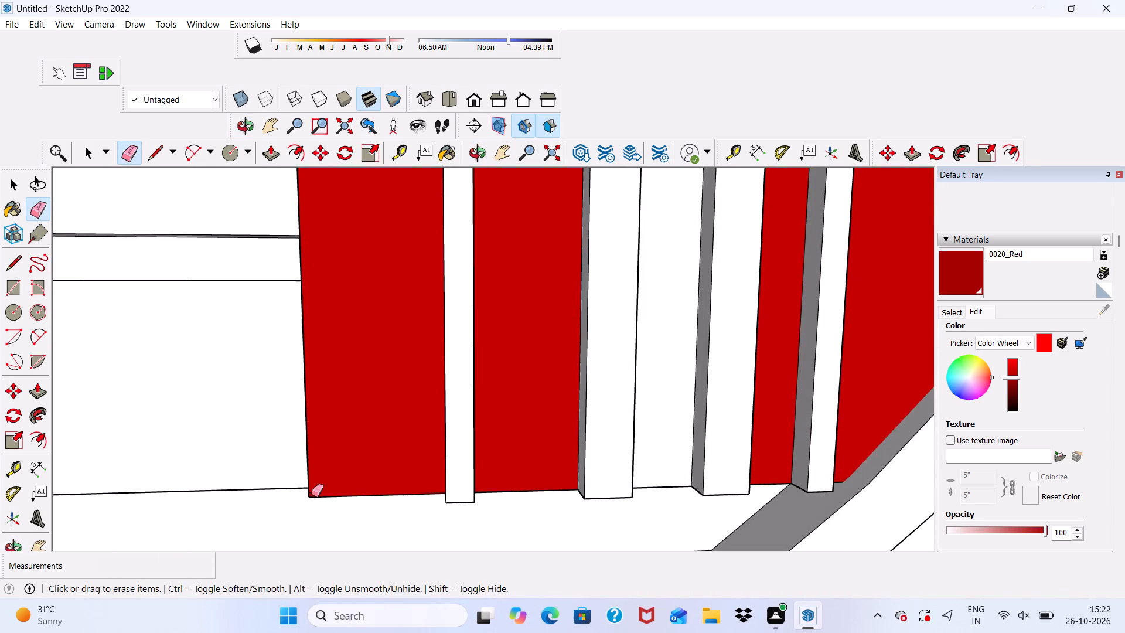
{"action": "middle_click_drag", "start_coordinate": [311, 494], "coordinate": [119, 499]}
{"action": "left_click_drag", "start_coordinate": [121, 496], "coordinate": [139, 496]}
{"action": "scroll", "coordinate": [429, 417], "scroll_direction": "up", "scroll_amount": 4}
{"action": "scroll", "coordinate": [434, 391], "scroll_direction": "down", "scroll_amount": 1}
{"action": "left_click_drag", "start_coordinate": [423, 367], "coordinate": [422, 392]}
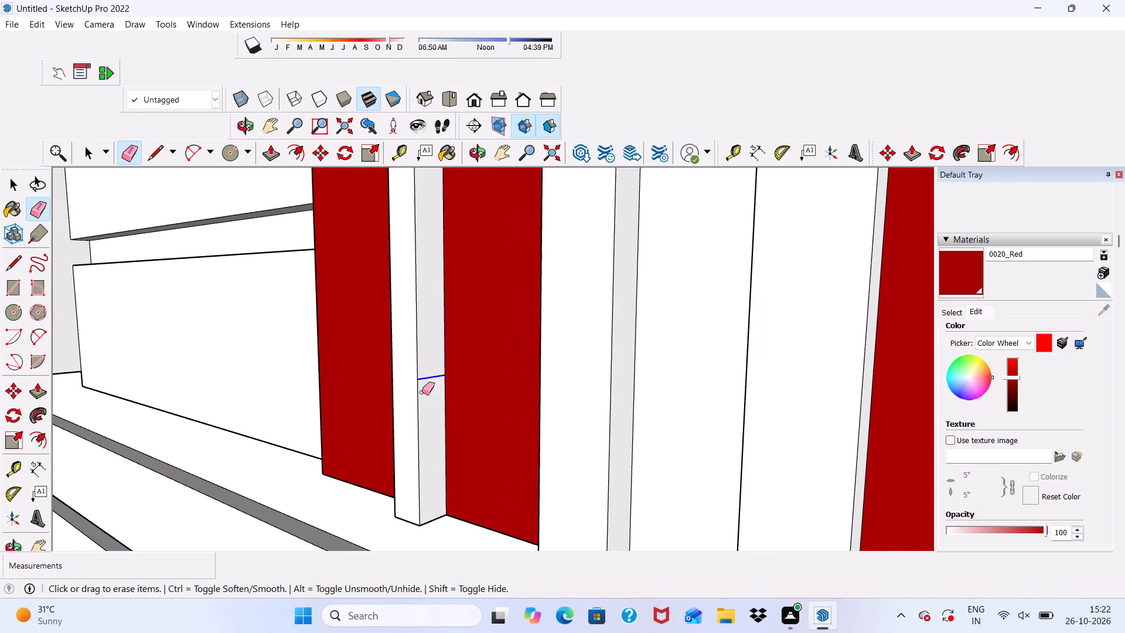
Examine the lower end of the ribbed strip below the red facade panel from several angles.
{"action": "scroll", "coordinate": [396, 400], "scroll_direction": "down", "scroll_amount": 14}
{"action": "key", "text": "space"}
{"action": "scroll", "coordinate": [449, 489], "scroll_direction": "down", "scroll_amount": 11}
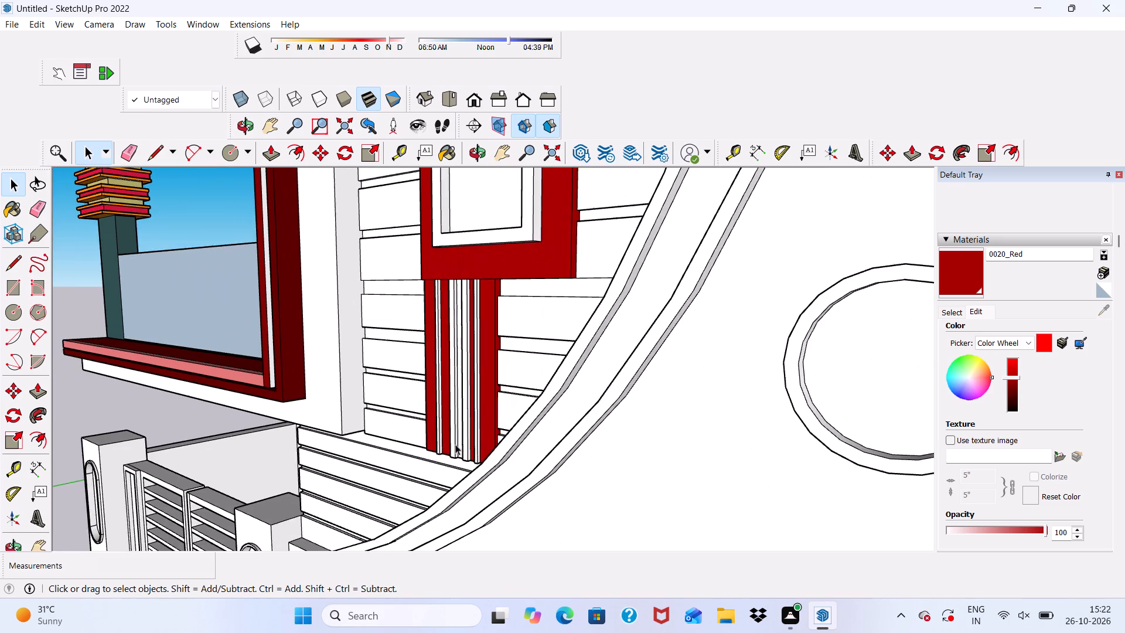
{"action": "middle_click_drag", "start_coordinate": [451, 431], "coordinate": [537, 404]}
{"action": "scroll", "coordinate": [537, 405], "scroll_direction": "up", "scroll_amount": 9}
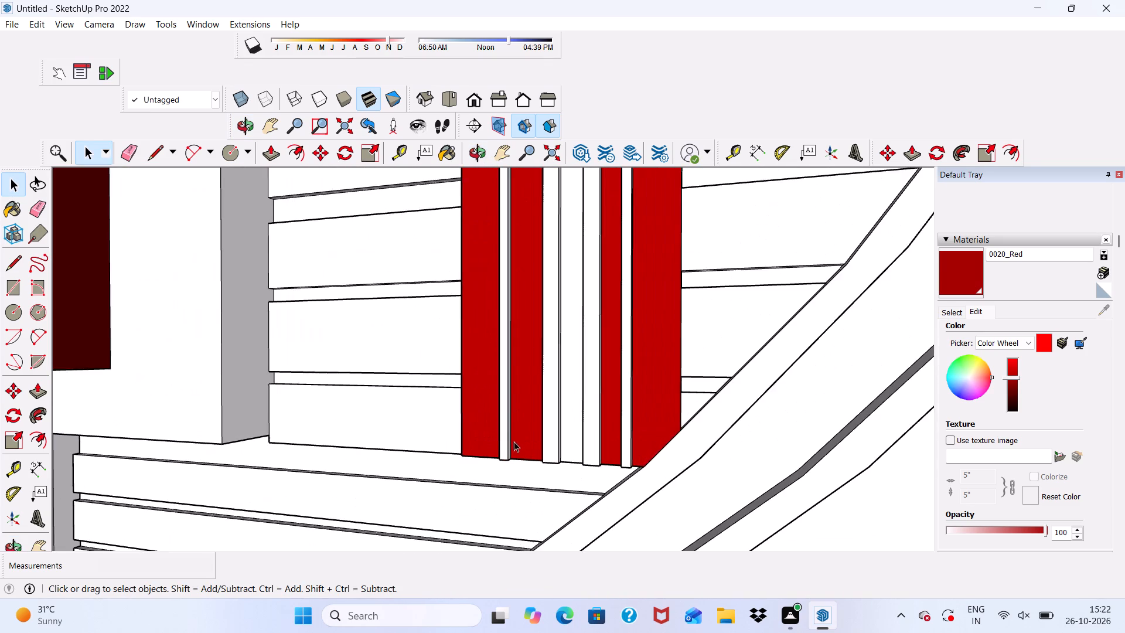
{"action": "middle_click_drag", "start_coordinate": [514, 442], "coordinate": [571, 485]}
{"action": "scroll", "coordinate": [548, 440], "scroll_direction": "up", "scroll_amount": 1}
{"action": "scroll", "coordinate": [503, 392], "scroll_direction": "down", "scroll_amount": 8}
{"action": "middle_click_drag", "start_coordinate": [534, 457], "coordinate": [538, 338]}
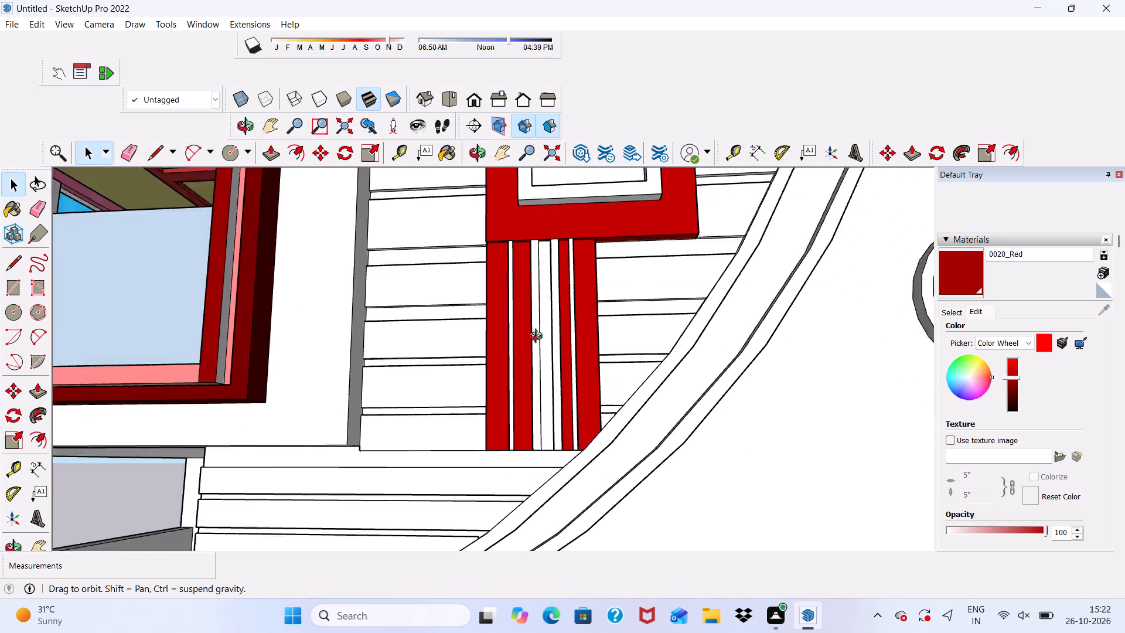
{"action": "middle_click_drag", "start_coordinate": [538, 338], "coordinate": [559, 284]}
{"action": "scroll", "coordinate": [563, 305], "scroll_direction": "up", "scroll_amount": 1}
{"action": "scroll", "coordinate": [545, 333], "scroll_direction": "down", "scroll_amount": 3}
{"action": "scroll", "coordinate": [558, 320], "scroll_direction": "up", "scroll_amount": 5}
{"action": "scroll", "coordinate": [558, 320], "scroll_direction": "down", "scroll_amount": 3}
{"action": "middle_click_drag", "start_coordinate": [558, 321], "coordinate": [541, 309]}
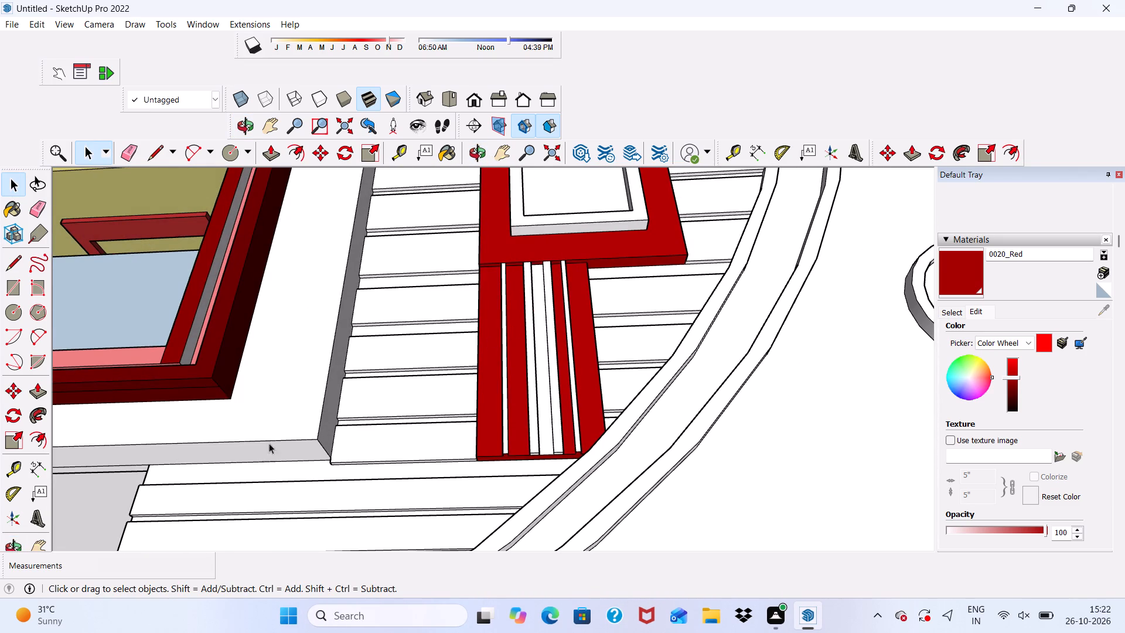
Paint the ribbed strip's central band and the second rib's front face with 0038_Orange from Colors-Named.
{"action": "left_click", "coordinate": [946, 314]}
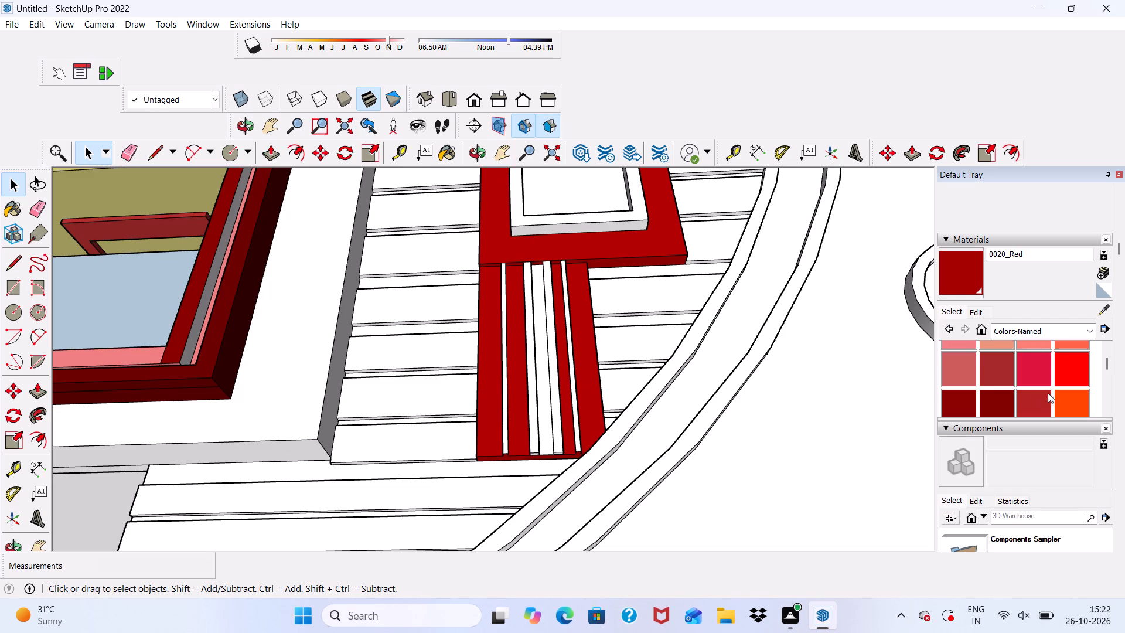
{"action": "scroll", "coordinate": [1054, 392], "scroll_direction": "down", "scroll_amount": 2}
{"action": "left_click", "coordinate": [990, 406]}
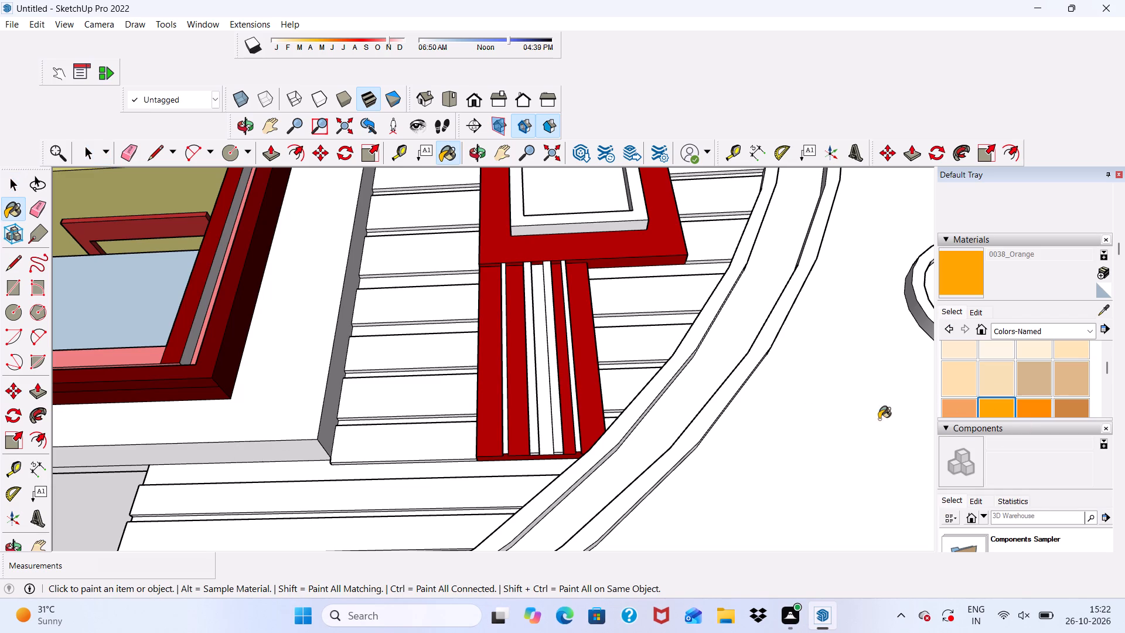
{"action": "scroll", "coordinate": [718, 418], "scroll_direction": "up", "scroll_amount": 4}
{"action": "scroll", "coordinate": [476, 321], "scroll_direction": "up", "scroll_amount": 9}
{"action": "left_click", "coordinate": [476, 324]}
{"action": "scroll", "coordinate": [476, 358], "scroll_direction": "down", "scroll_amount": 7}
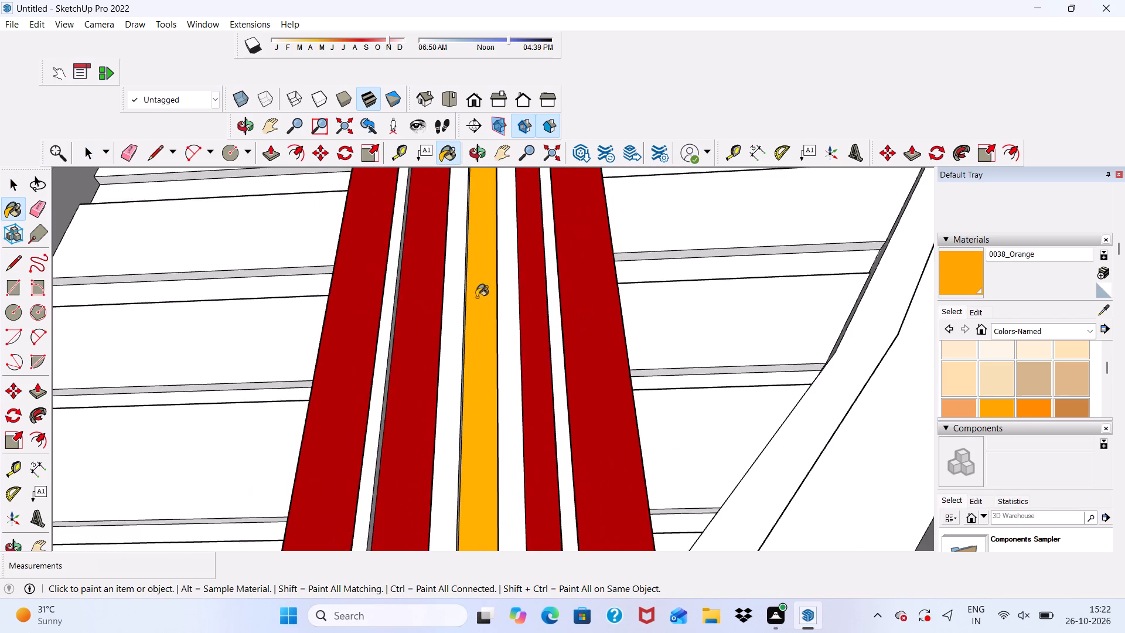
{"action": "scroll", "coordinate": [476, 297], "scroll_direction": "down", "scroll_amount": 2}
{"action": "middle_click_drag", "start_coordinate": [480, 342], "coordinate": [487, 460]}
{"action": "scroll", "coordinate": [439, 338], "scroll_direction": "up", "scroll_amount": 8}
{"action": "left_click", "coordinate": [479, 321]}
Paint both side faces of the second rib with 0038_Orange.
{"action": "middle_click_drag", "start_coordinate": [489, 359], "coordinate": [421, 403]}
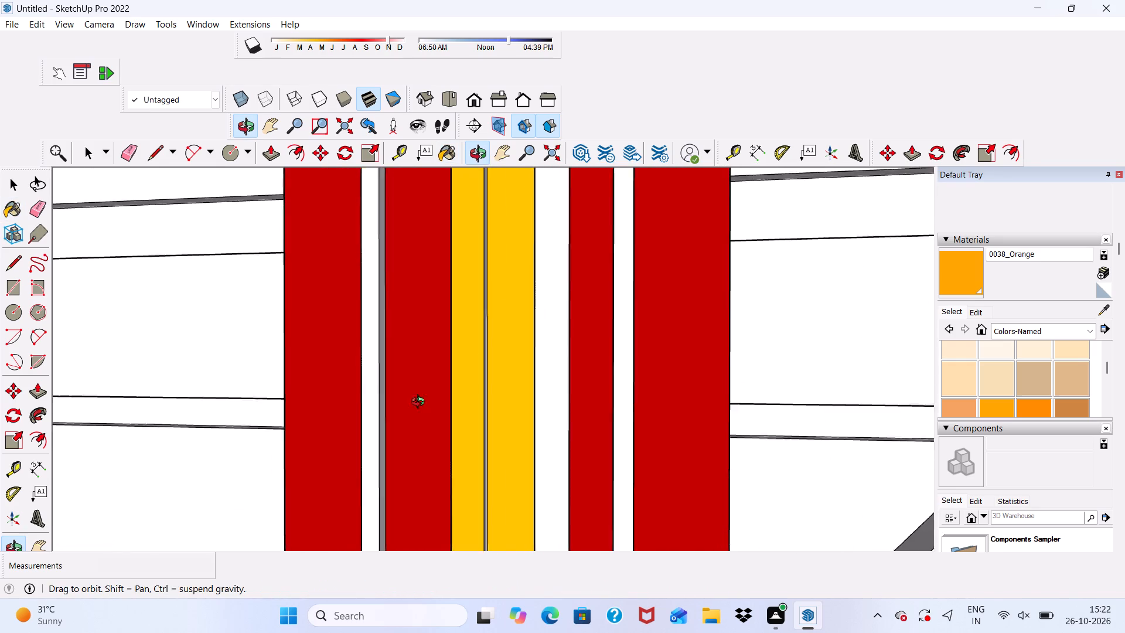
{"action": "middle_click_drag", "start_coordinate": [421, 403], "coordinate": [372, 423]}
{"action": "scroll", "coordinate": [514, 325], "scroll_direction": "up", "scroll_amount": 11}
{"action": "left_click", "coordinate": [447, 332]}
{"action": "scroll", "coordinate": [447, 332], "scroll_direction": "down", "scroll_amount": 5}
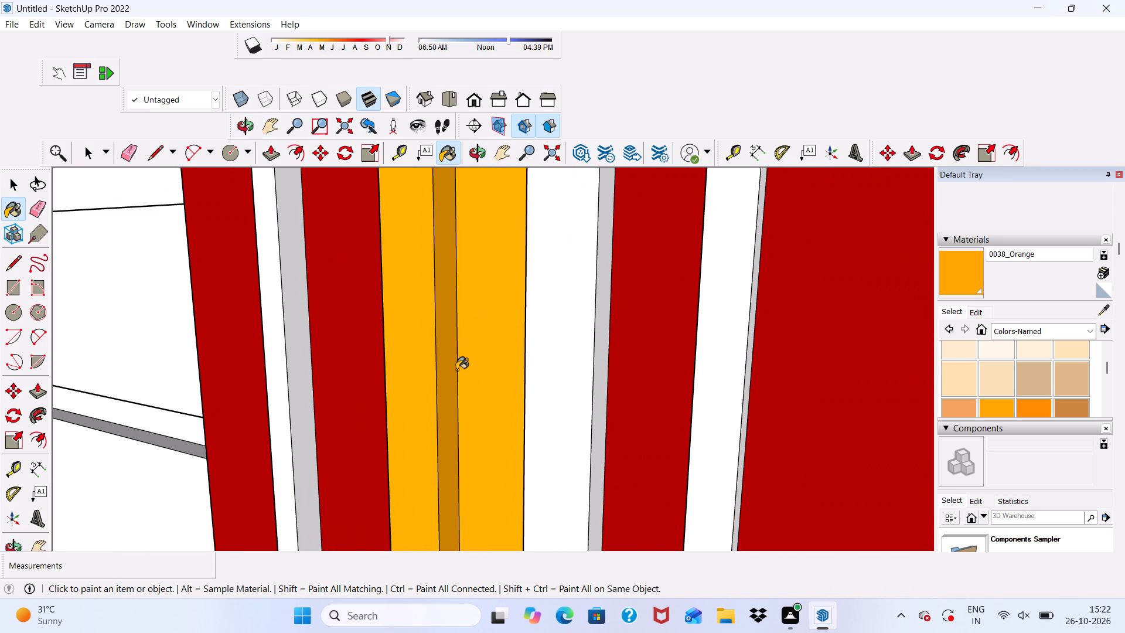
{"action": "middle_click_drag", "start_coordinate": [449, 371], "coordinate": [725, 397]}
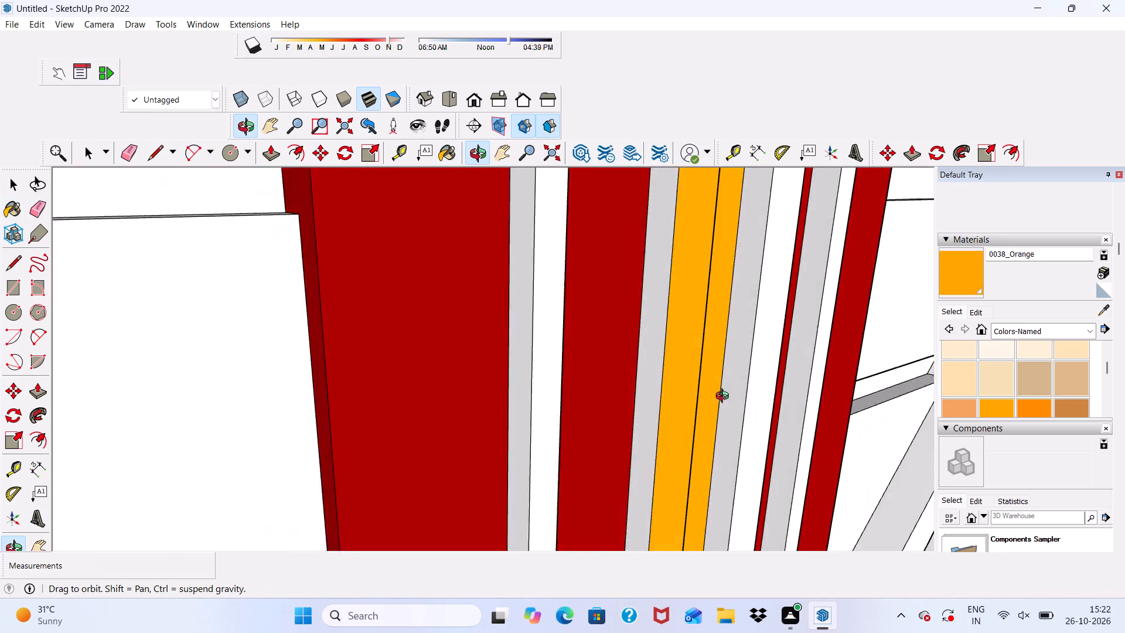
{"action": "middle_click_drag", "start_coordinate": [725, 397], "coordinate": [729, 399]}
{"action": "scroll", "coordinate": [665, 399], "scroll_direction": "down", "scroll_amount": 1}
{"action": "scroll", "coordinate": [614, 393], "scroll_direction": "up", "scroll_amount": 5}
{"action": "left_click", "coordinate": [694, 393]}
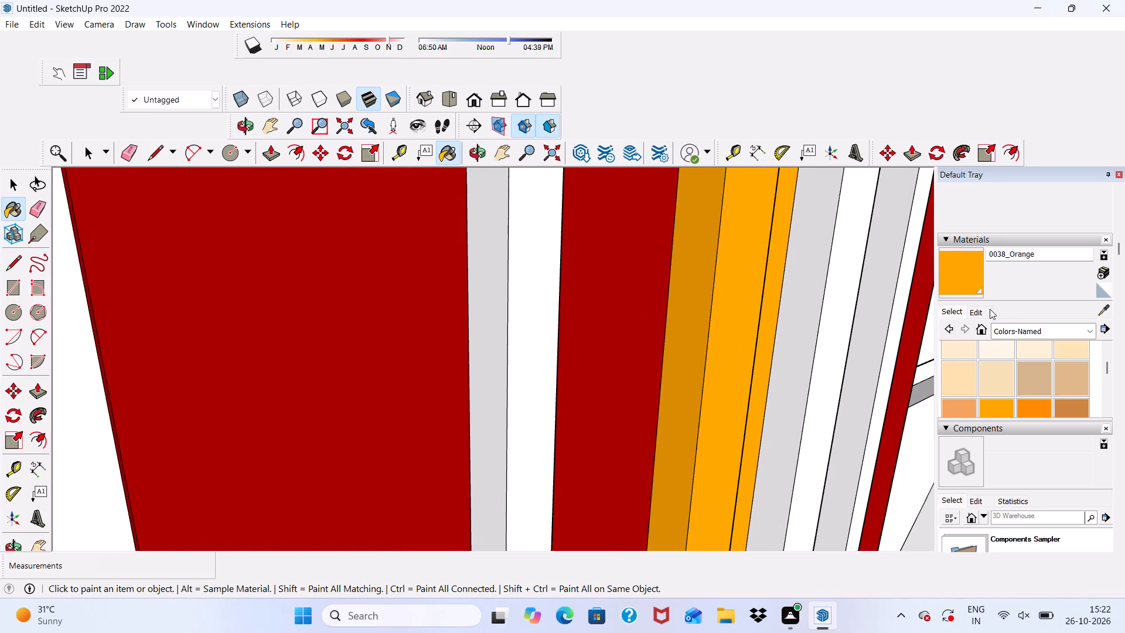
Edit the 0038_Orange material, shifting its colour to yellow and darkening it slightly.
{"action": "left_click", "coordinate": [979, 309]}
{"action": "left_click_drag", "start_coordinate": [1013, 362], "coordinate": [1017, 350]}
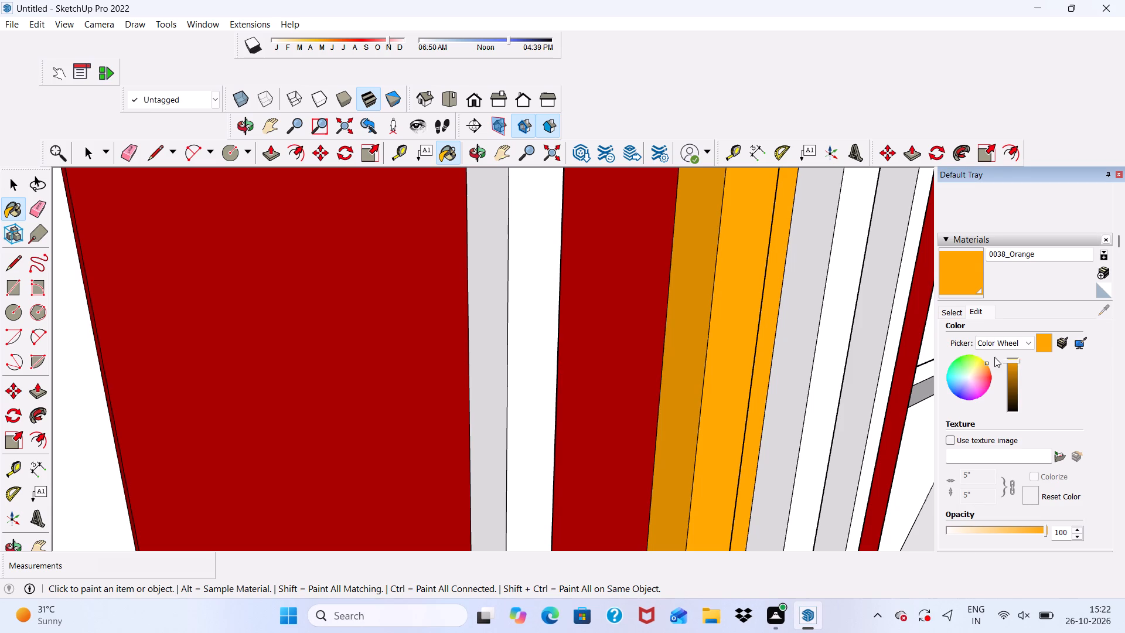
{"action": "left_click", "coordinate": [981, 361]}
{"action": "scroll", "coordinate": [576, 341], "scroll_direction": "down", "scroll_amount": 5}
{"action": "middle_click_drag", "start_coordinate": [645, 390], "coordinate": [643, 390]}
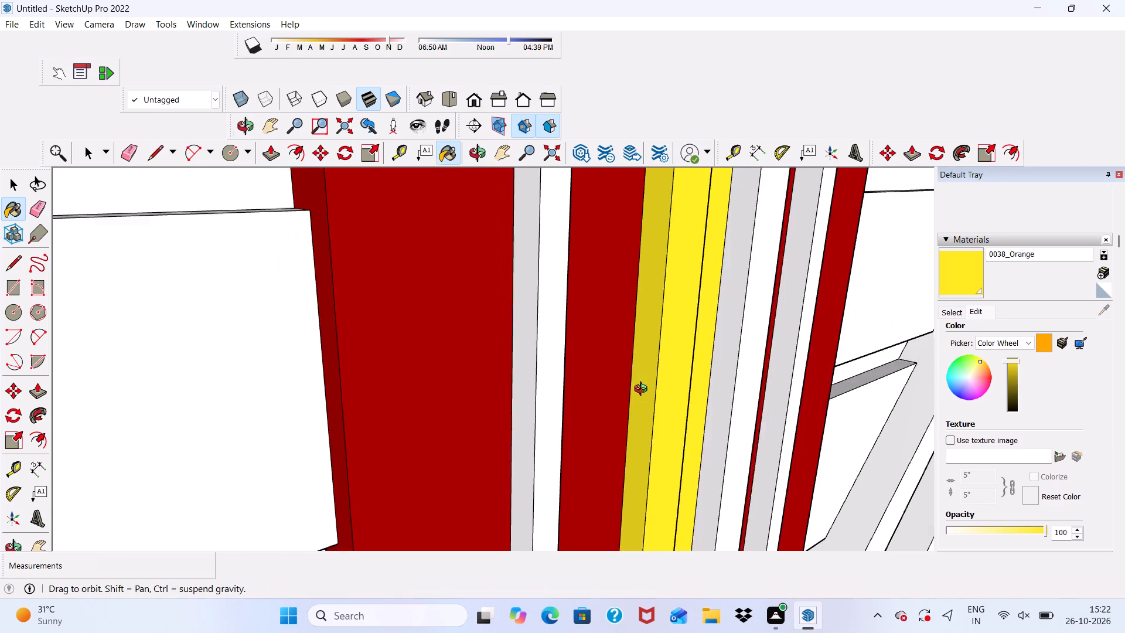
{"action": "middle_click_drag", "start_coordinate": [643, 390], "coordinate": [467, 364]}
{"action": "scroll", "coordinate": [472, 358], "scroll_direction": "up", "scroll_amount": 1}
{"action": "scroll", "coordinate": [472, 319], "scroll_direction": "down", "scroll_amount": 12}
{"action": "scroll", "coordinate": [532, 347], "scroll_direction": "down", "scroll_amount": 5}
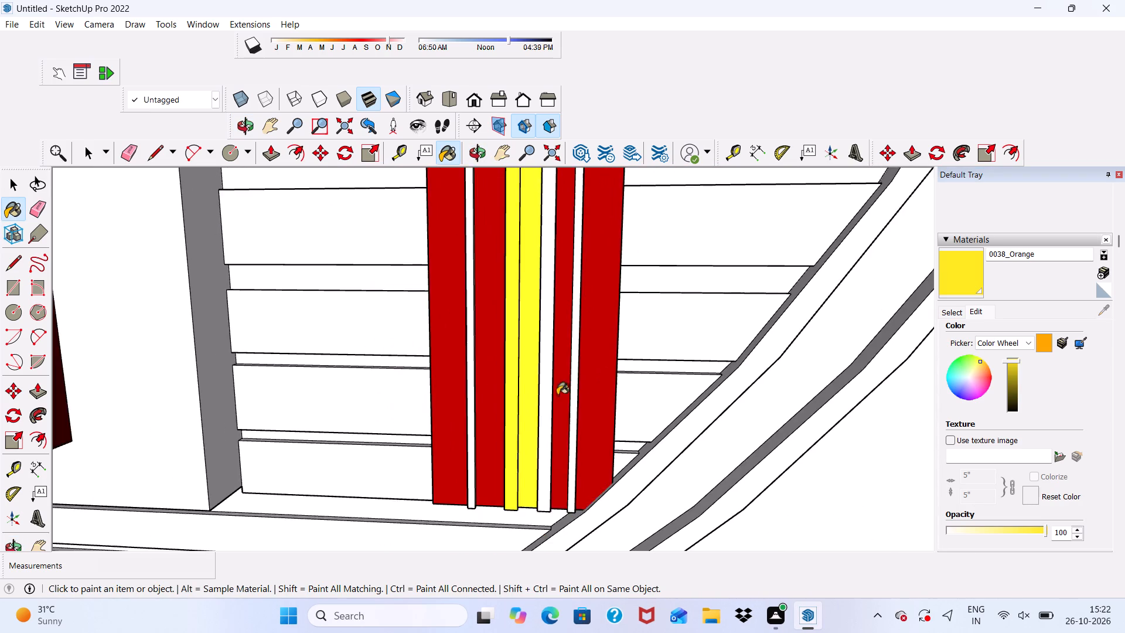
{"action": "middle_click_drag", "start_coordinate": [569, 405], "coordinate": [422, 349]}
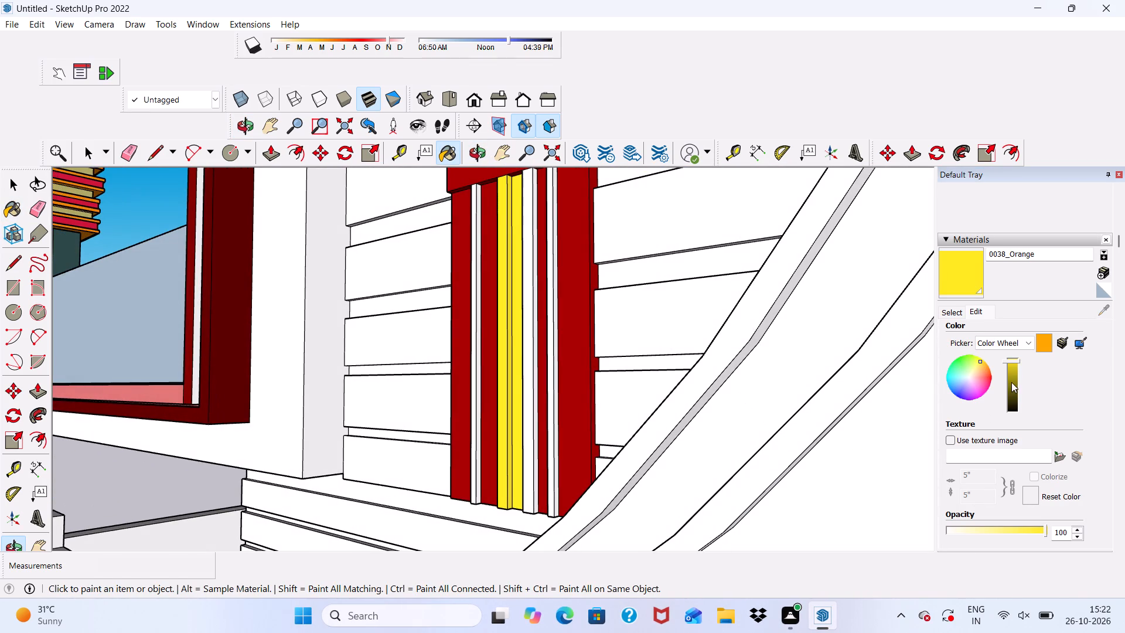
{"action": "left_click_drag", "start_coordinate": [1012, 362], "coordinate": [1012, 369]}
Paint the third rib's front face and its side facing away from the balcony with the yellow 0038_Orange.
{"action": "scroll", "coordinate": [540, 388], "scroll_direction": "up", "scroll_amount": 3}
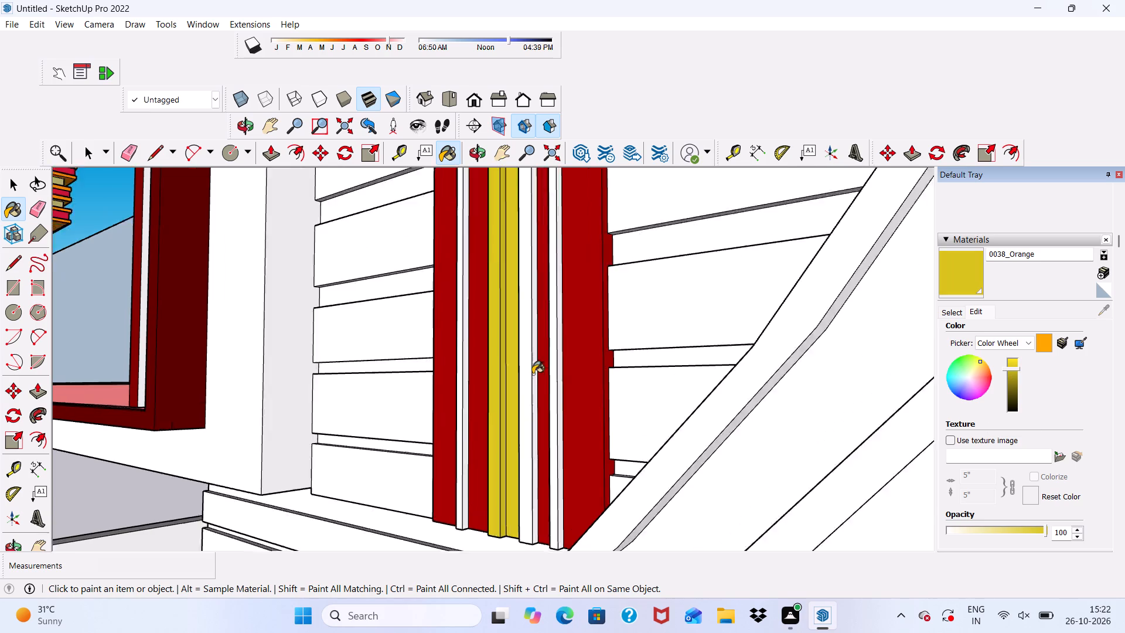
{"action": "scroll", "coordinate": [533, 374], "scroll_direction": "up", "scroll_amount": 1}
{"action": "middle_click_drag", "start_coordinate": [512, 359], "coordinate": [639, 366]}
{"action": "scroll", "coordinate": [640, 377], "scroll_direction": "up", "scroll_amount": 4}
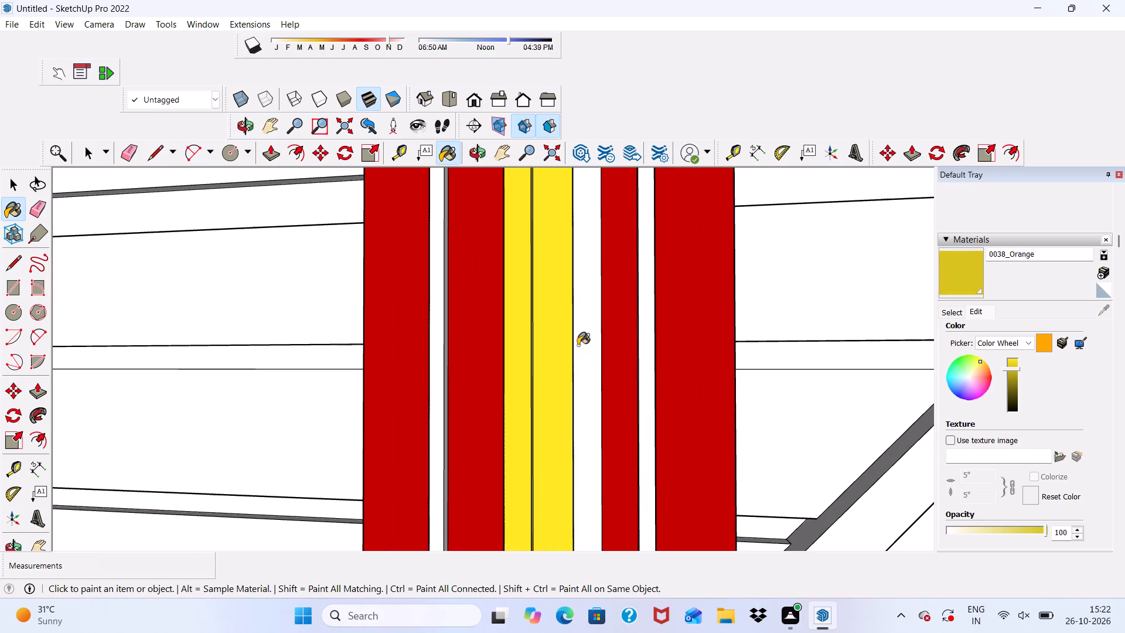
{"action": "left_click", "coordinate": [578, 345]}
{"action": "scroll", "coordinate": [577, 345], "scroll_direction": "down", "scroll_amount": 1}
{"action": "middle_click_drag", "start_coordinate": [575, 345], "coordinate": [427, 382]}
{"action": "scroll", "coordinate": [560, 349], "scroll_direction": "up", "scroll_amount": 7}
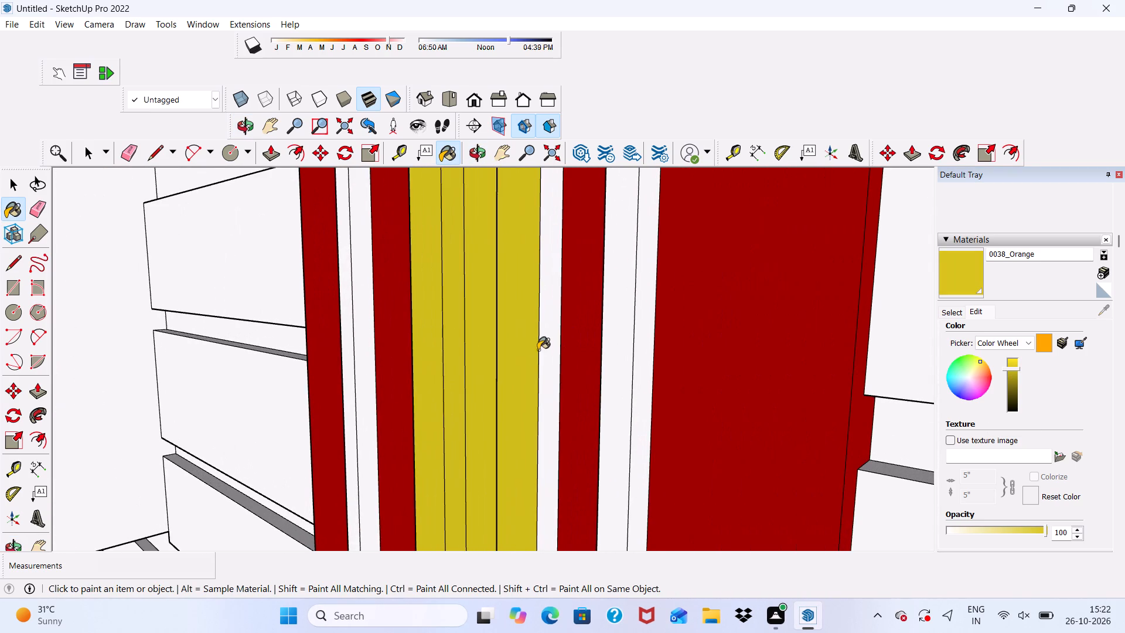
{"action": "left_click", "coordinate": [544, 348]}
{"action": "scroll", "coordinate": [532, 349], "scroll_direction": "down", "scroll_amount": 6}
Paint the last rib's front face and both of its side faces with the yellow 0038_Orange.
{"action": "left_click", "coordinate": [589, 362]}
{"action": "left_click", "coordinate": [594, 360]}
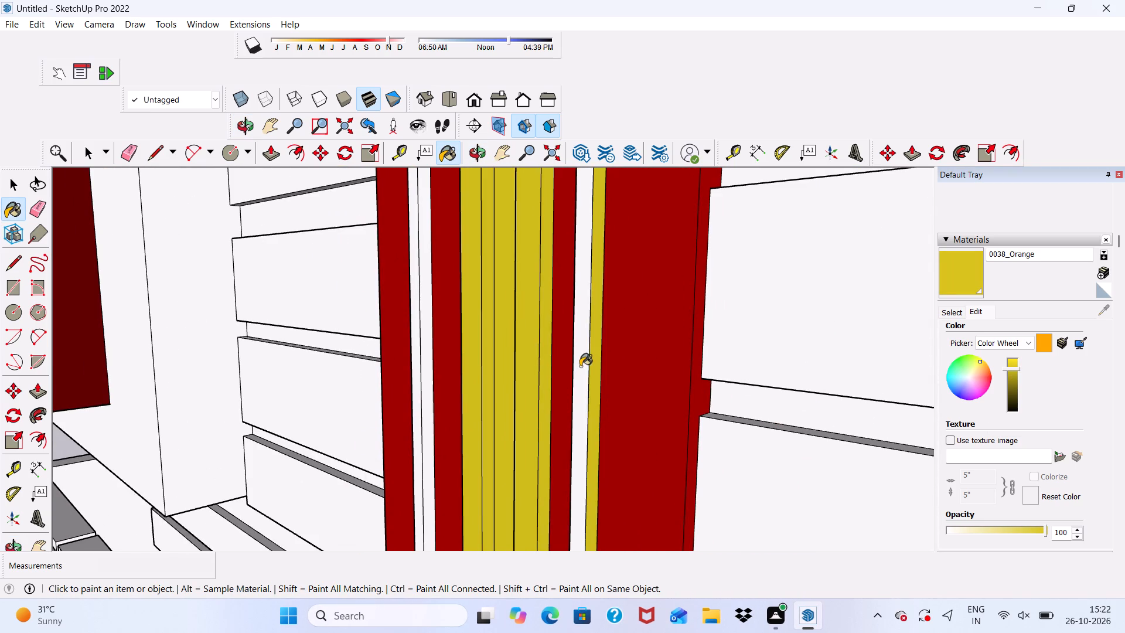
{"action": "left_click", "coordinate": [582, 366]}
{"action": "scroll", "coordinate": [580, 366], "scroll_direction": "down", "scroll_amount": 3}
{"action": "middle_click_drag", "start_coordinate": [579, 375], "coordinate": [778, 372]}
{"action": "scroll", "coordinate": [684, 370], "scroll_direction": "up", "scroll_amount": 5}
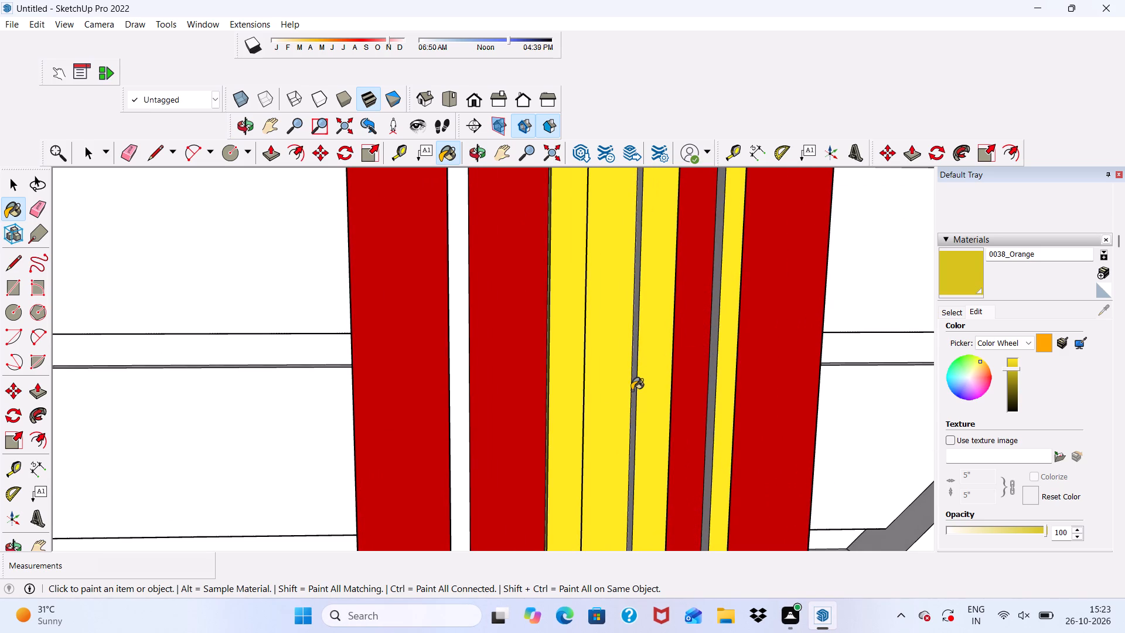
{"action": "scroll", "coordinate": [623, 379], "scroll_direction": "up", "scroll_amount": 4}
{"action": "scroll", "coordinate": [597, 348], "scroll_direction": "down", "scroll_amount": 3}
{"action": "scroll", "coordinate": [711, 397], "scroll_direction": "up", "scroll_amount": 8}
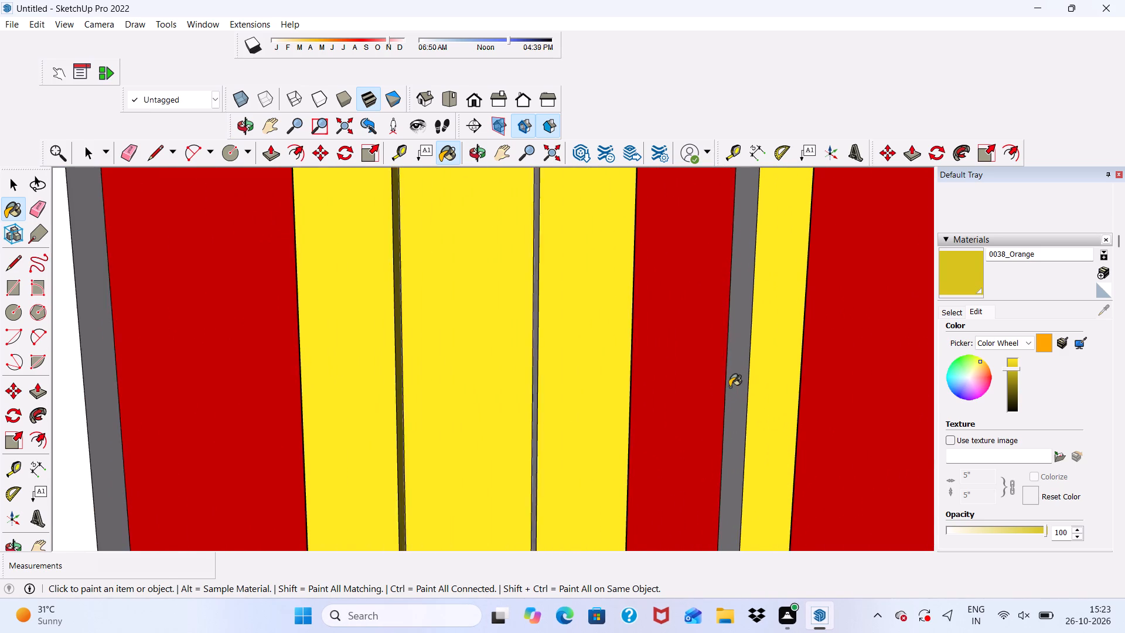
{"action": "scroll", "coordinate": [729, 387], "scroll_direction": "down", "scroll_amount": 1}
{"action": "left_click", "coordinate": [737, 384]}
Paint the third rib's narrow balcony-facing side with the yellow 0038_Orange.
{"action": "scroll", "coordinate": [541, 376], "scroll_direction": "down", "scroll_amount": 3}
{"action": "scroll", "coordinate": [464, 365], "scroll_direction": "up", "scroll_amount": 8}
{"action": "left_click", "coordinate": [553, 363]}
{"action": "scroll", "coordinate": [487, 380], "scroll_direction": "down", "scroll_amount": 2}
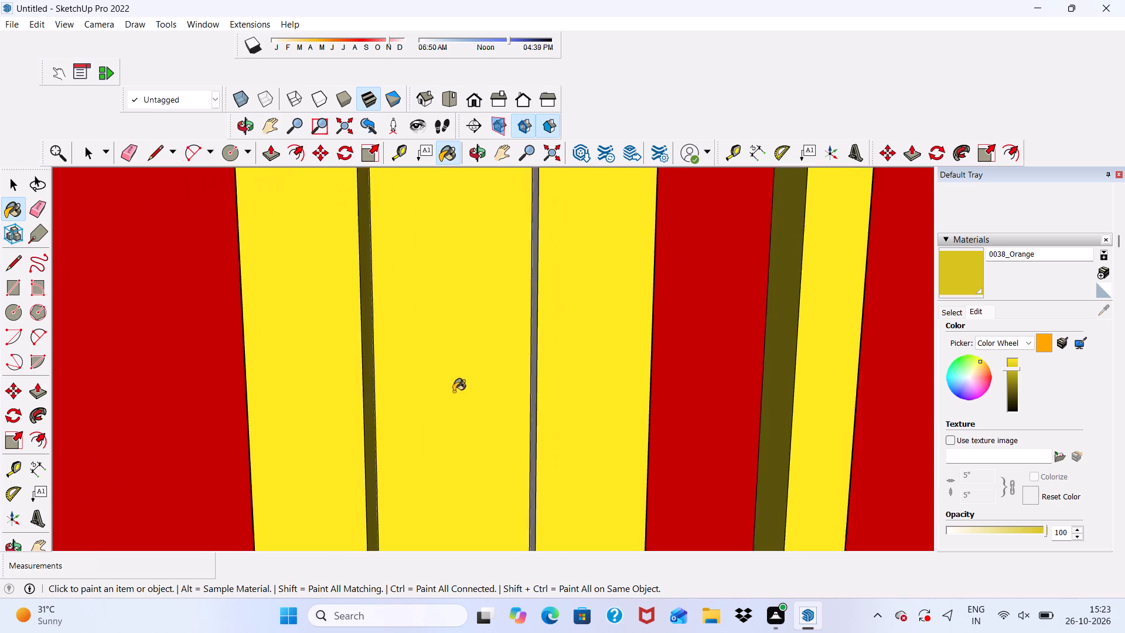
{"action": "scroll", "coordinate": [454, 392], "scroll_direction": "down", "scroll_amount": 8}
{"action": "scroll", "coordinate": [501, 360], "scroll_direction": "up", "scroll_amount": 17}
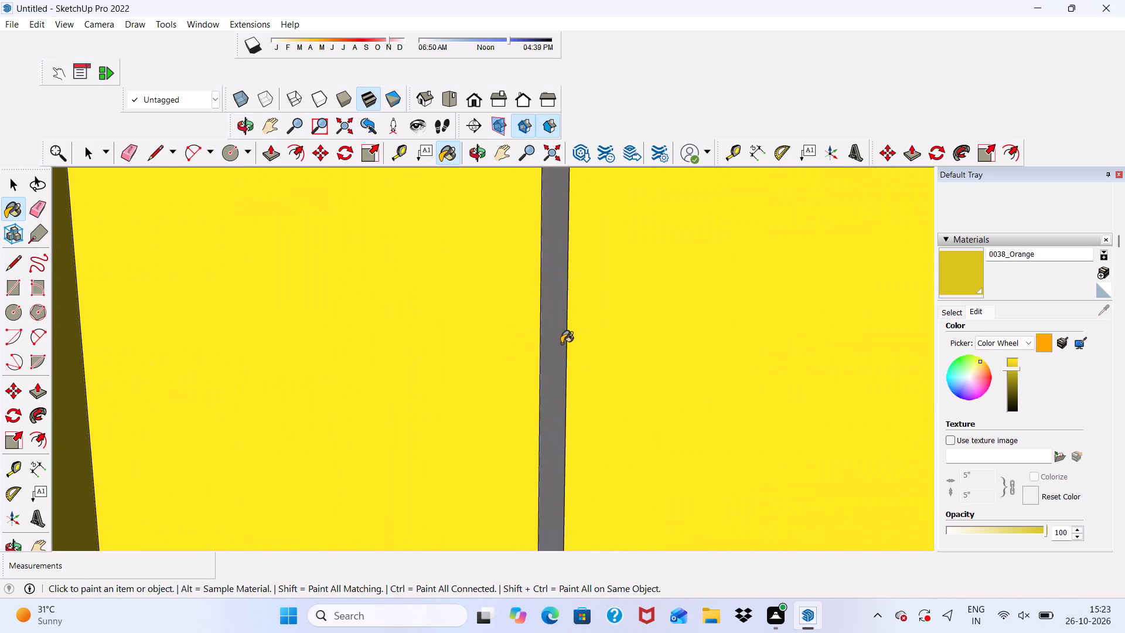
{"action": "left_click", "coordinate": [561, 343]}
Paint the first rib's front face and both of its side faces with the yellow 0038_Orange.
{"action": "scroll", "coordinate": [557, 343], "scroll_direction": "down", "scroll_amount": 18}
{"action": "middle_click_drag", "start_coordinate": [543, 319], "coordinate": [412, 333]}
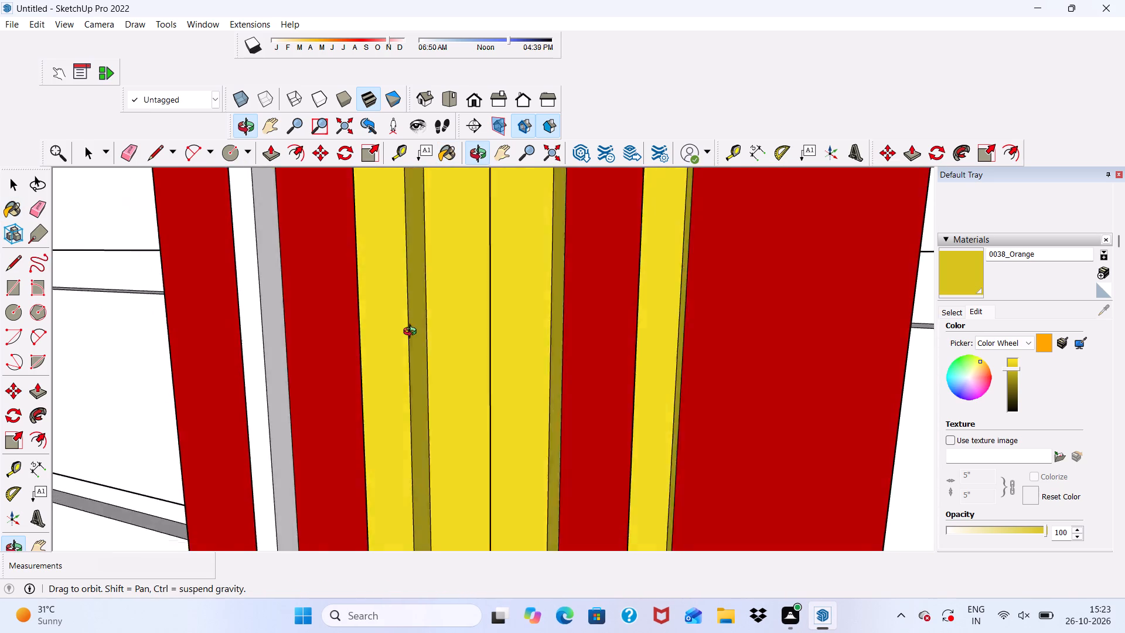
{"action": "middle_click_drag", "start_coordinate": [412, 333], "coordinate": [575, 313]}
{"action": "scroll", "coordinate": [332, 326], "scroll_direction": "down", "scroll_amount": 3}
{"action": "scroll", "coordinate": [319, 328], "scroll_direction": "up", "scroll_amount": 5}
{"action": "scroll", "coordinate": [261, 315], "scroll_direction": "down", "scroll_amount": 1}
{"action": "left_click", "coordinate": [185, 309]}
{"action": "scroll", "coordinate": [187, 308], "scroll_direction": "down", "scroll_amount": 4}
{"action": "middle_click_drag", "start_coordinate": [197, 330], "coordinate": [340, 333]}
{"action": "scroll", "coordinate": [313, 353], "scroll_direction": "up", "scroll_amount": 6}
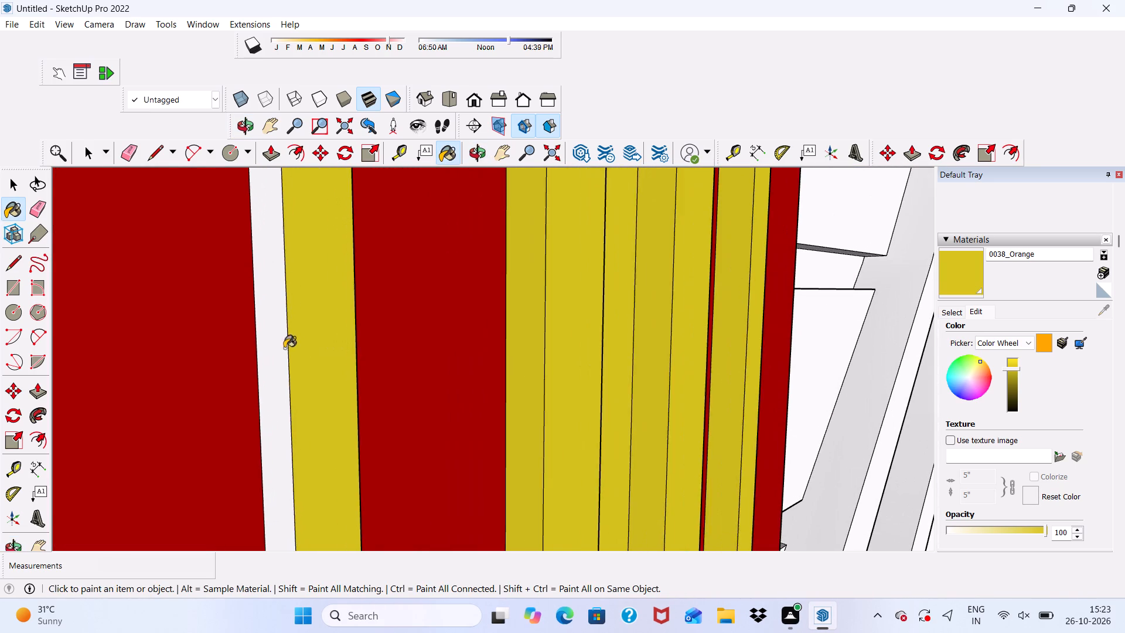
{"action": "left_click", "coordinate": [276, 346]}
{"action": "scroll", "coordinate": [305, 342], "scroll_direction": "down", "scroll_amount": 3}
{"action": "middle_click_drag", "start_coordinate": [308, 346], "coordinate": [3, 363]}
{"action": "left_click", "coordinate": [377, 358]}
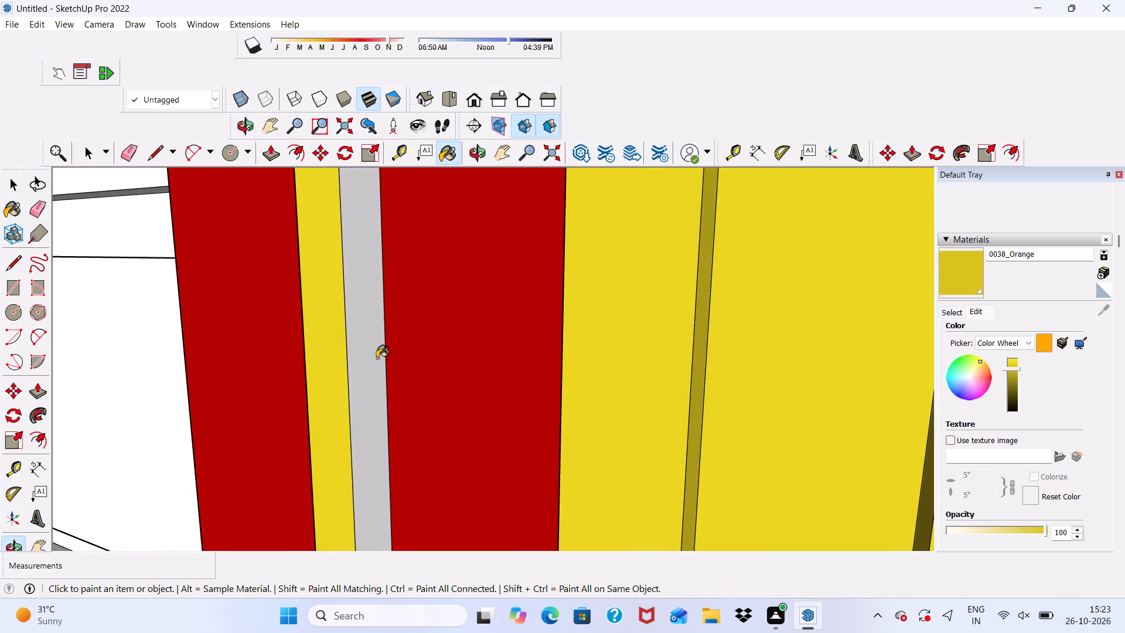
Paint the undersides of the second and third ribs with the yellow 0038_Orange.
{"action": "scroll", "coordinate": [353, 340], "scroll_direction": "down", "scroll_amount": 20}
{"action": "scroll", "coordinate": [353, 340], "scroll_direction": "down", "scroll_amount": 2}
{"action": "middle_click_drag", "start_coordinate": [483, 415], "coordinate": [521, 242]}
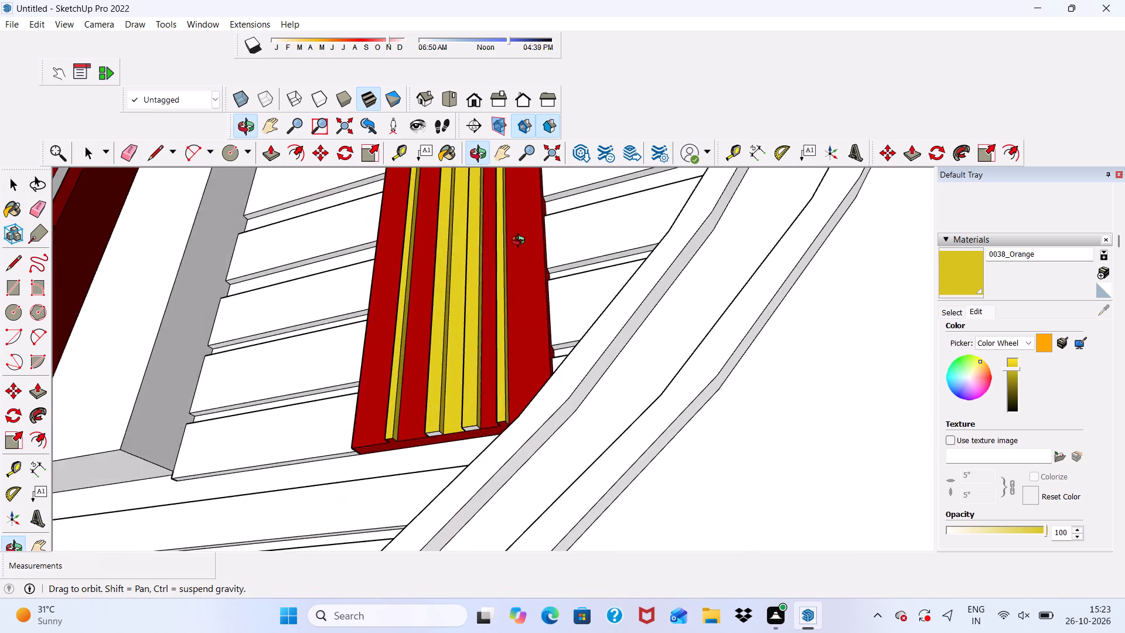
{"action": "middle_click_drag", "start_coordinate": [521, 242], "coordinate": [520, 242]}
{"action": "scroll", "coordinate": [468, 324], "scroll_direction": "down", "scroll_amount": 3}
{"action": "scroll", "coordinate": [462, 416], "scroll_direction": "up", "scroll_amount": 16}
{"action": "scroll", "coordinate": [500, 397], "scroll_direction": "down", "scroll_amount": 1}
{"action": "scroll", "coordinate": [509, 374], "scroll_direction": "up", "scroll_amount": 1}
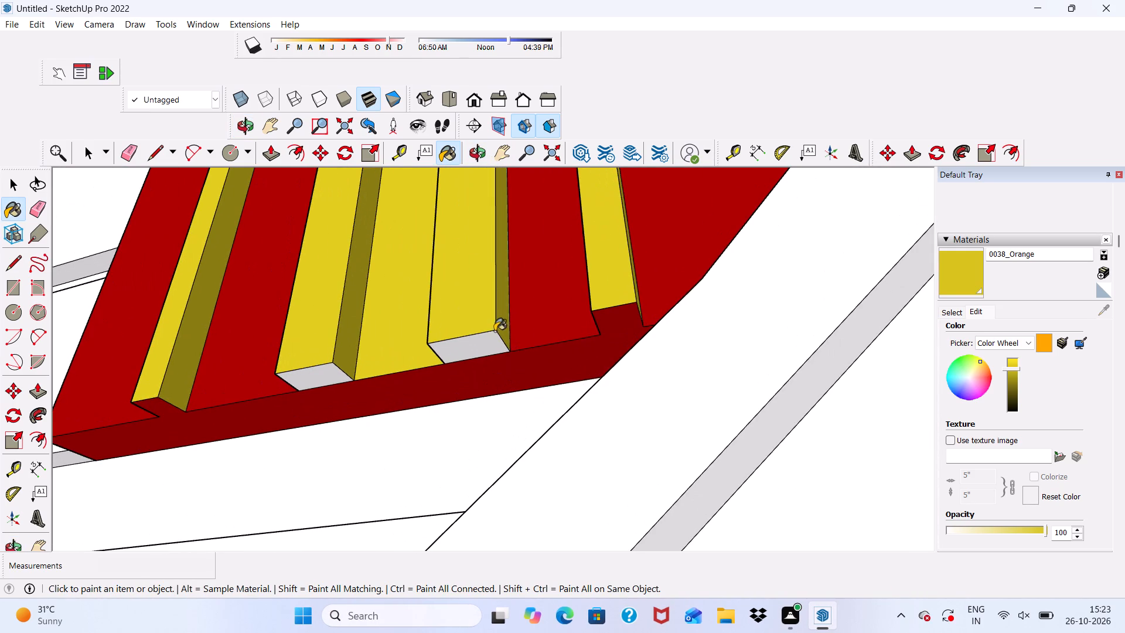
{"action": "left_click", "coordinate": [470, 342]}
{"action": "left_click", "coordinate": [310, 372]}
{"action": "scroll", "coordinate": [315, 369], "scroll_direction": "down", "scroll_amount": 6}
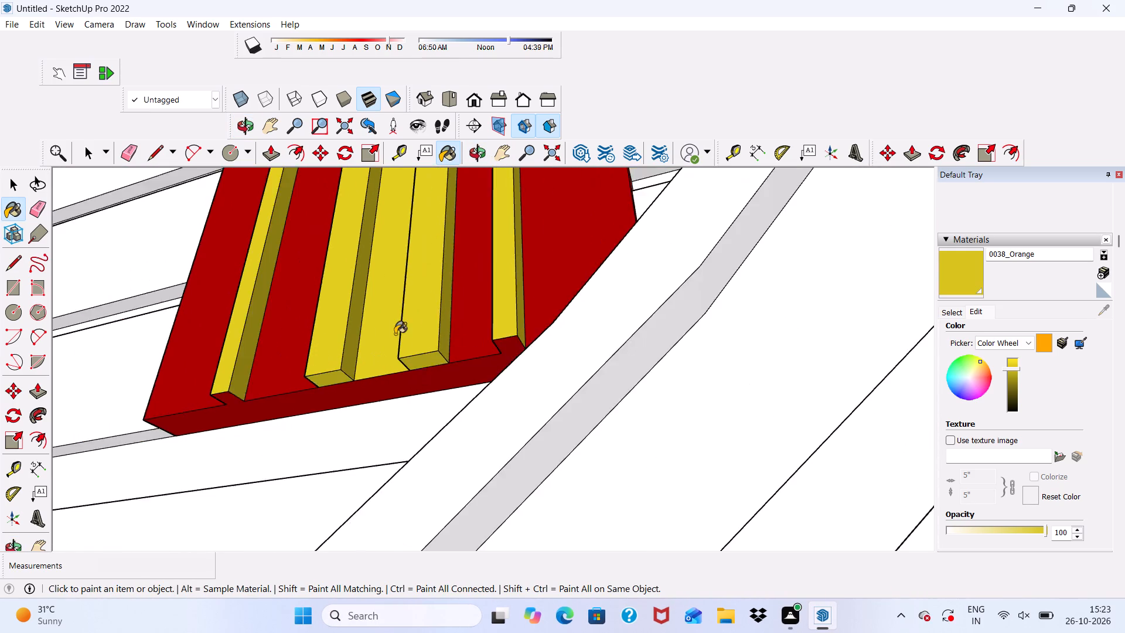
{"action": "scroll", "coordinate": [395, 334], "scroll_direction": "down", "scroll_amount": 3}
{"action": "key", "text": "space"}
Paint the central band between the second and third ribs with 0133_Gray from Colors-Named.
{"action": "middle_click_drag", "start_coordinate": [404, 357], "coordinate": [463, 481]}
{"action": "scroll", "coordinate": [418, 358], "scroll_direction": "up", "scroll_amount": 2}
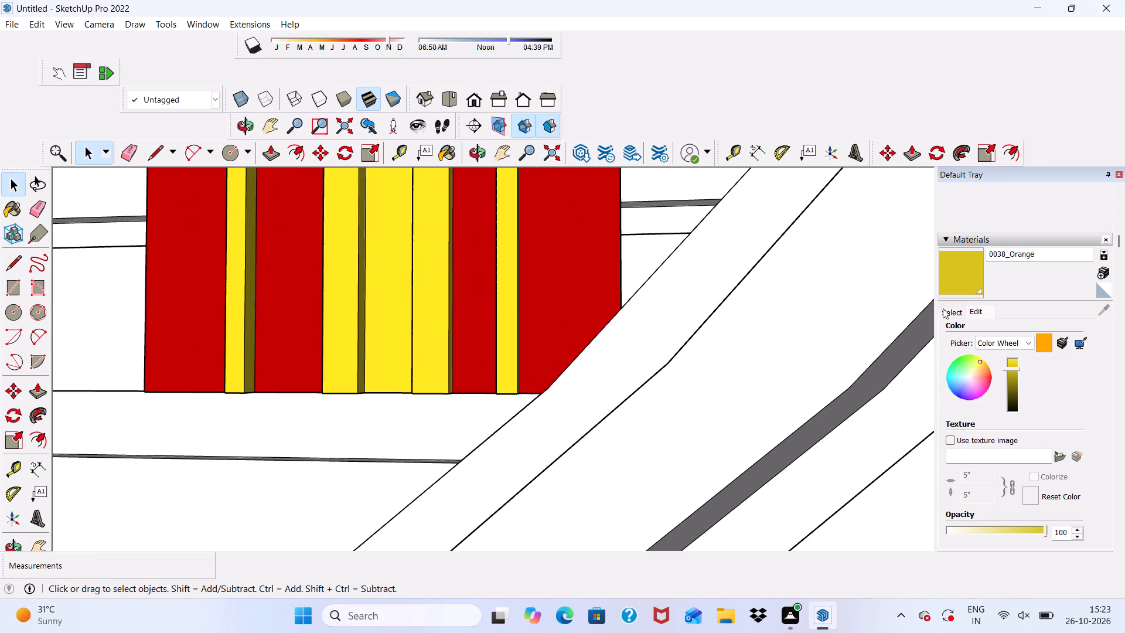
{"action": "left_click", "coordinate": [944, 311]}
{"action": "scroll", "coordinate": [1019, 389], "scroll_direction": "down", "scroll_amount": 3}
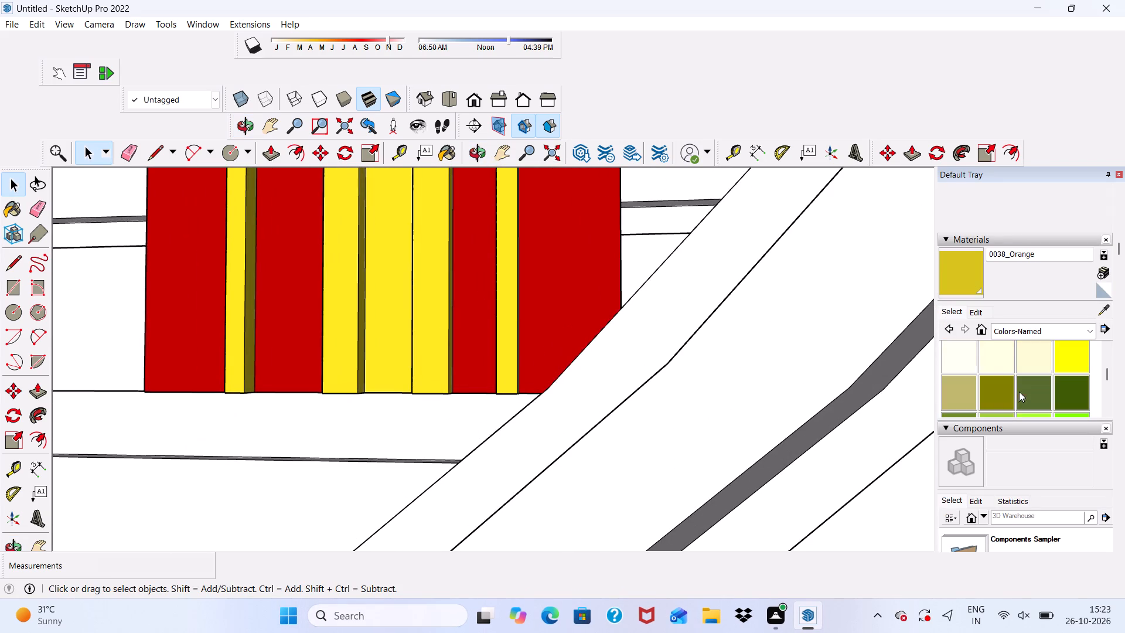
{"action": "scroll", "coordinate": [1015, 389], "scroll_direction": "down", "scroll_amount": 10}
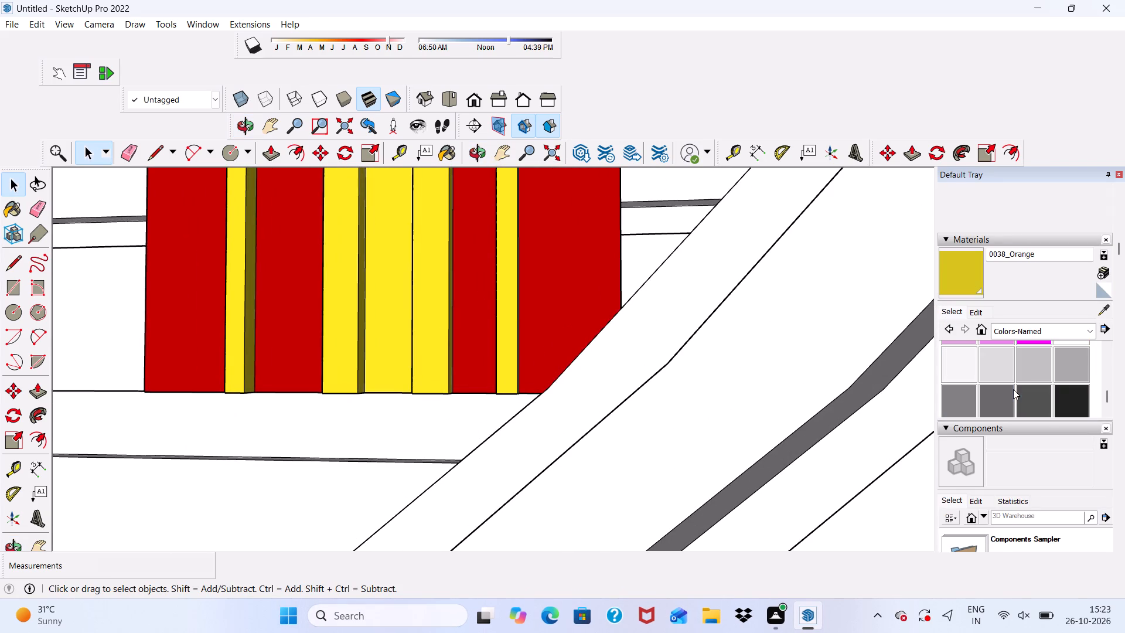
{"action": "scroll", "coordinate": [1012, 383], "scroll_direction": "down", "scroll_amount": 2}
{"action": "scroll", "coordinate": [1003, 373], "scroll_direction": "up", "scroll_amount": 2}
{"action": "scroll", "coordinate": [992, 386], "scroll_direction": "down", "scroll_amount": 2}
{"action": "scroll", "coordinate": [973, 370], "scroll_direction": "up", "scroll_amount": 1}
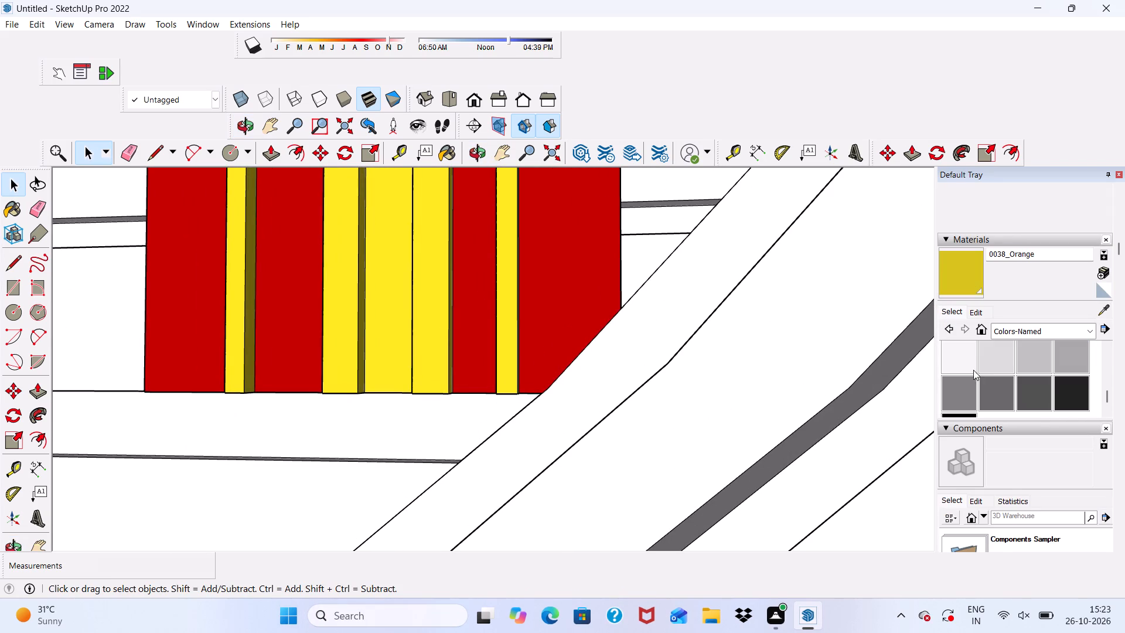
{"action": "left_click", "coordinate": [966, 377]}
{"action": "scroll", "coordinate": [699, 335], "scroll_direction": "up", "scroll_amount": 5}
{"action": "left_click", "coordinate": [231, 291]}
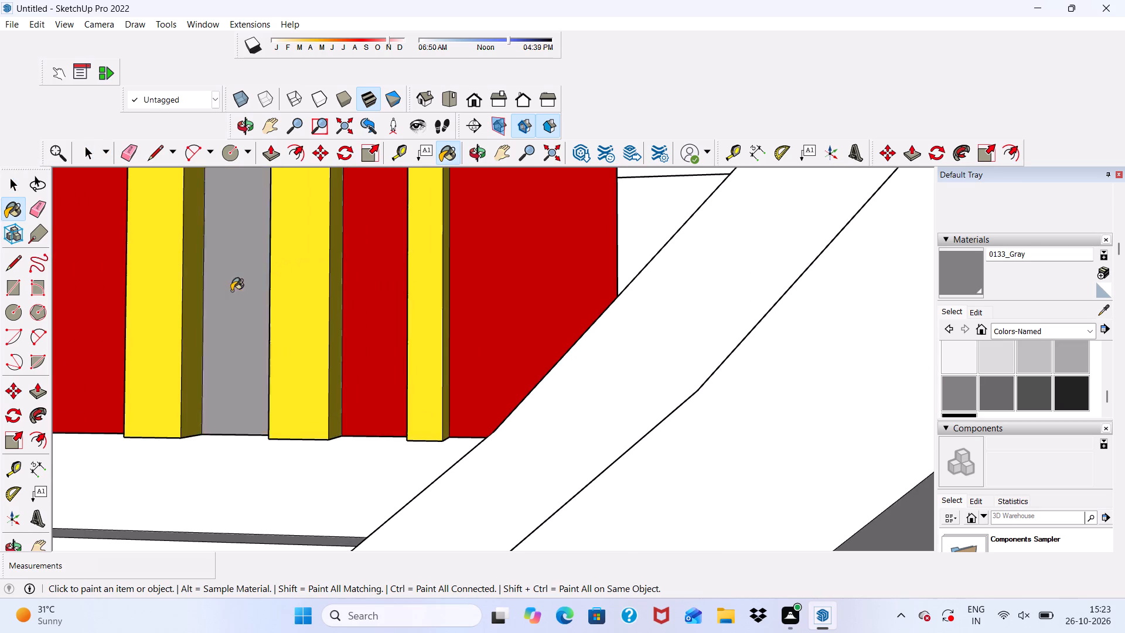
{"action": "scroll", "coordinate": [241, 299], "scroll_direction": "down", "scroll_amount": 20}
{"action": "scroll", "coordinate": [241, 299], "scroll_direction": "down", "scroll_amount": 8}
{"action": "key", "text": "space"}
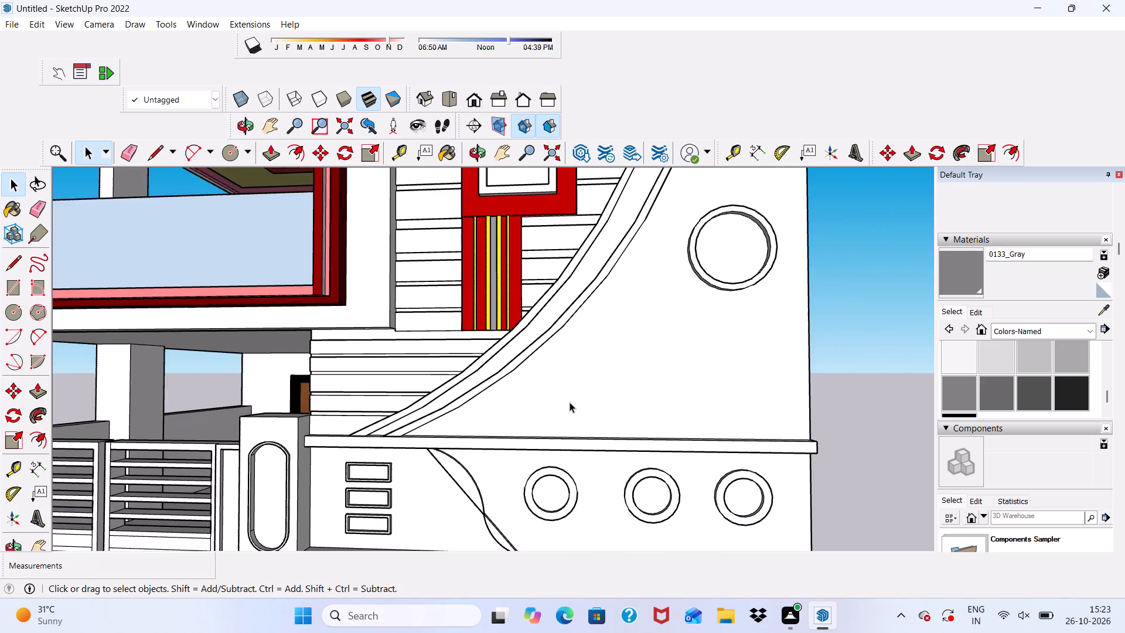
Paint the front face of the lower rectangular frame on the red facade panel with 0043_SaddleBrown from Colors-Named.
{"action": "middle_click_drag", "start_coordinate": [570, 402], "coordinate": [615, 368]}
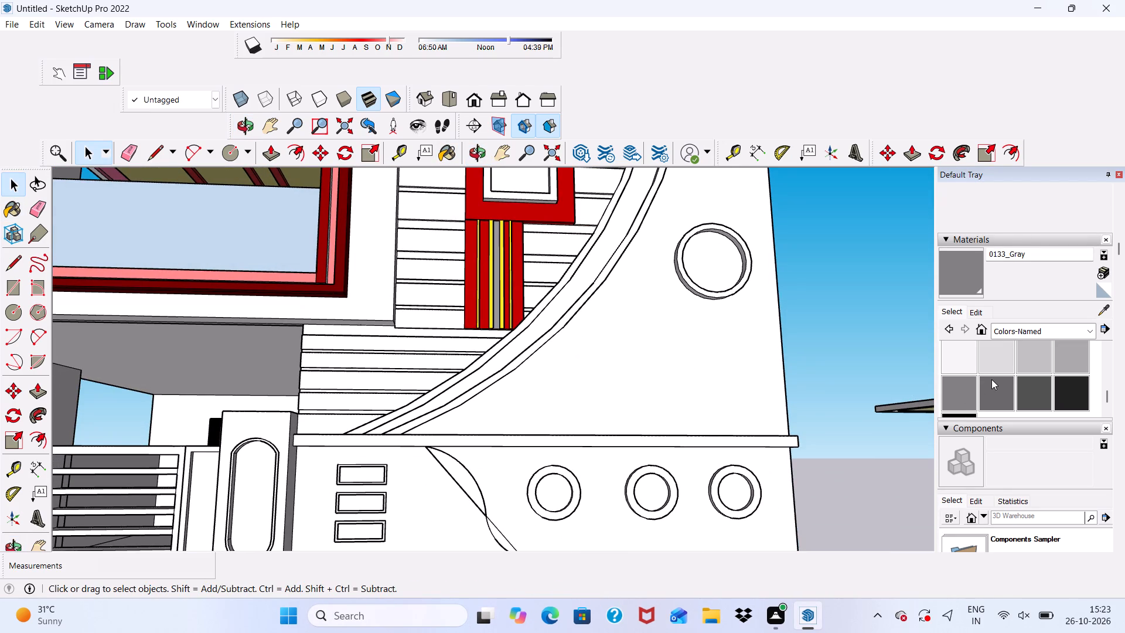
{"action": "scroll", "coordinate": [992, 379], "scroll_direction": "up", "scroll_amount": 6}
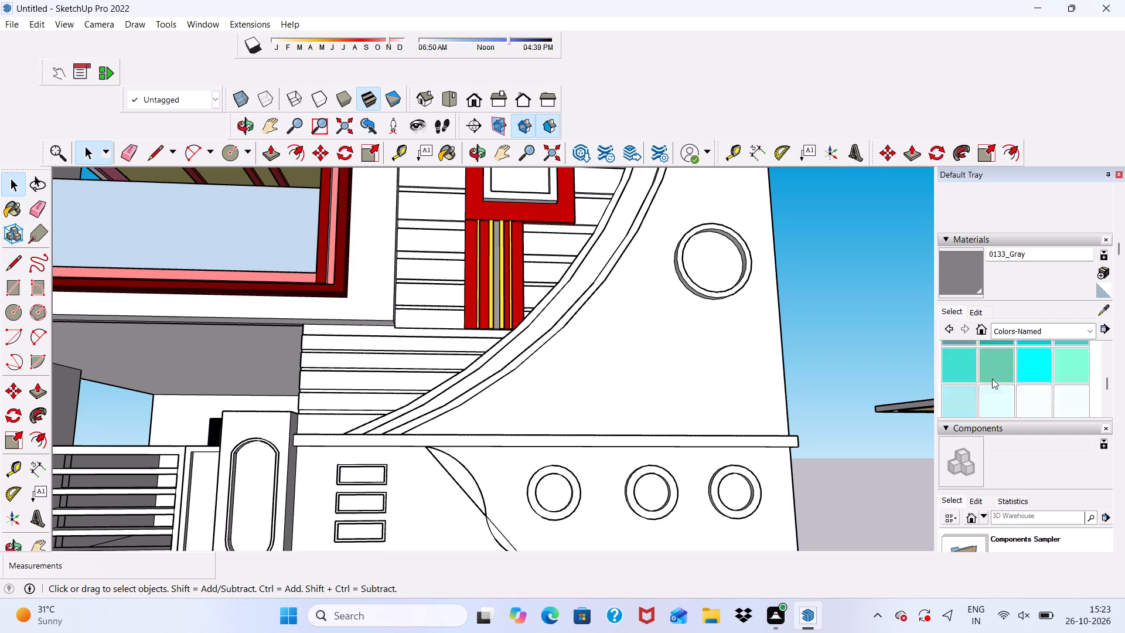
{"action": "scroll", "coordinate": [992, 379], "scroll_direction": "up", "scroll_amount": 7}
{"action": "scroll", "coordinate": [991, 379], "scroll_direction": "down", "scroll_amount": 2}
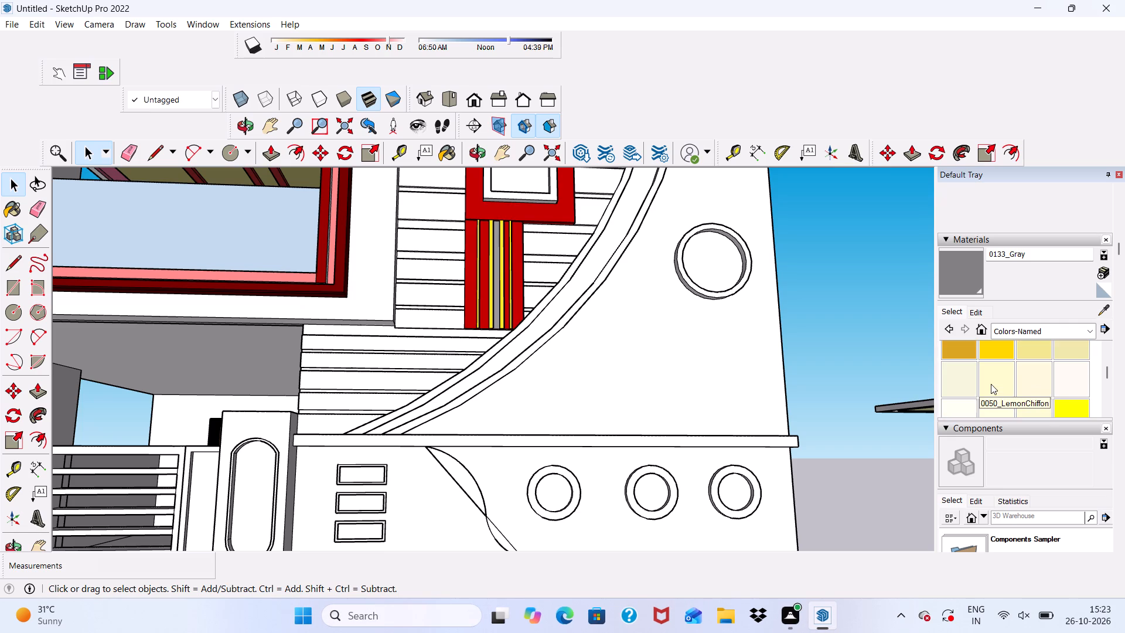
{"action": "scroll", "coordinate": [1014, 374], "scroll_direction": "up", "scroll_amount": 1}
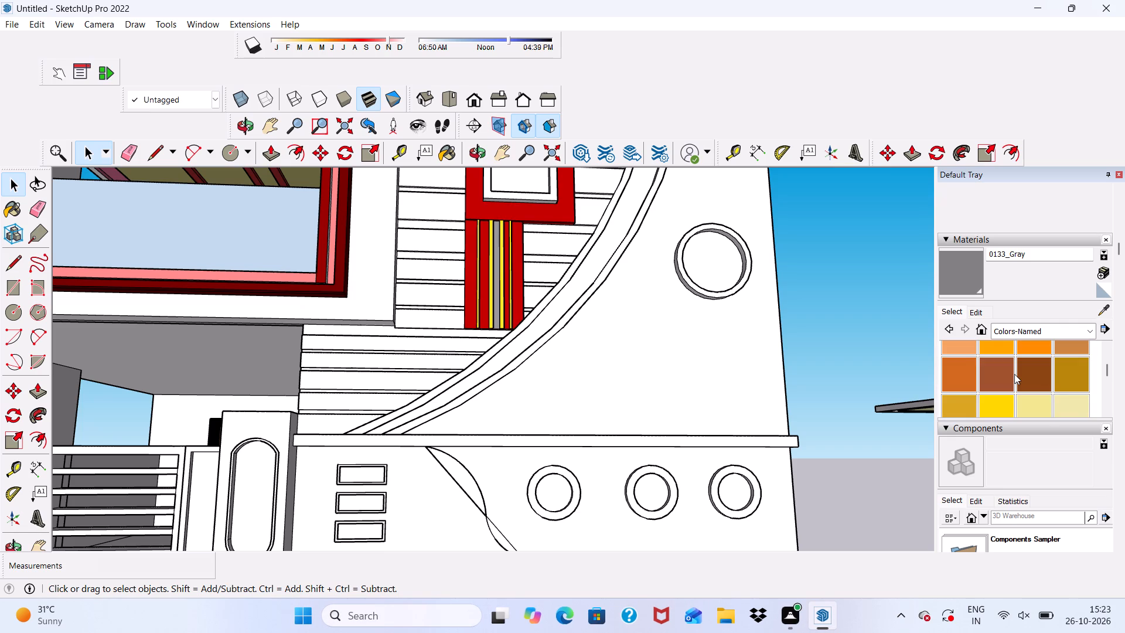
{"action": "left_click", "coordinate": [1038, 372]}
{"action": "scroll", "coordinate": [689, 338], "scroll_direction": "up", "scroll_amount": 2}
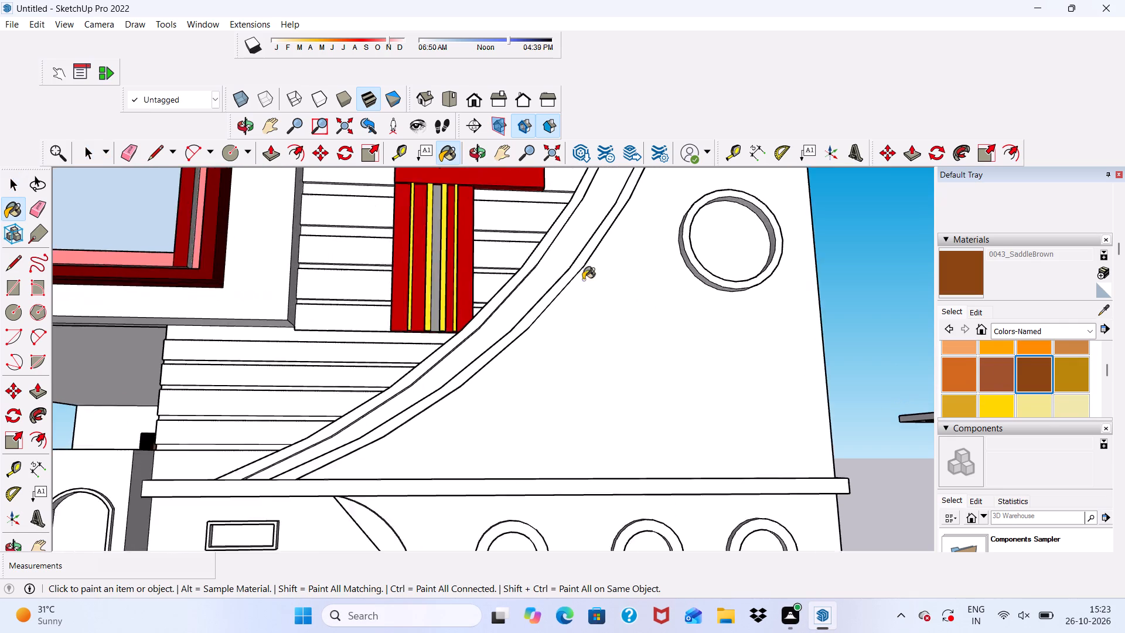
{"action": "scroll", "coordinate": [583, 280], "scroll_direction": "up", "scroll_amount": 2}
{"action": "scroll", "coordinate": [501, 343], "scroll_direction": "down", "scroll_amount": 8}
{"action": "scroll", "coordinate": [502, 213], "scroll_direction": "up", "scroll_amount": 16}
{"action": "left_click", "coordinate": [433, 209]}
{"action": "scroll", "coordinate": [456, 272], "scroll_direction": "down", "scroll_amount": 2}
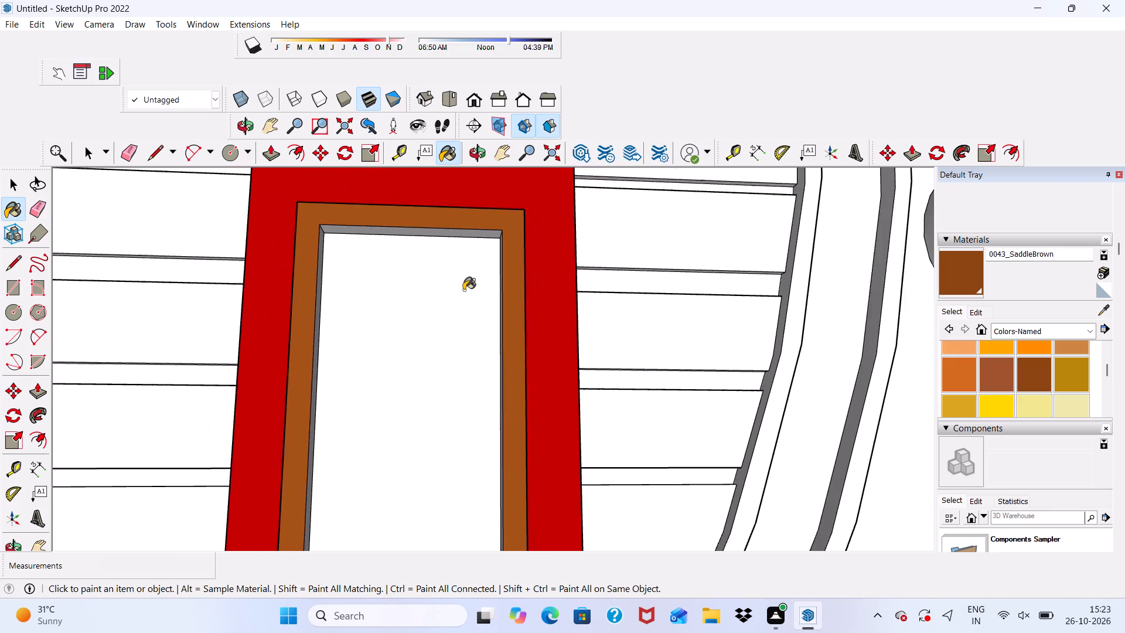
Paint the lower frame's outer side facing the curved band with 0043_SaddleBrown.
{"action": "middle_click_drag", "start_coordinate": [463, 290], "coordinate": [218, 349]}
{"action": "scroll", "coordinate": [446, 377], "scroll_direction": "up", "scroll_amount": 5}
{"action": "left_click", "coordinate": [493, 350]}
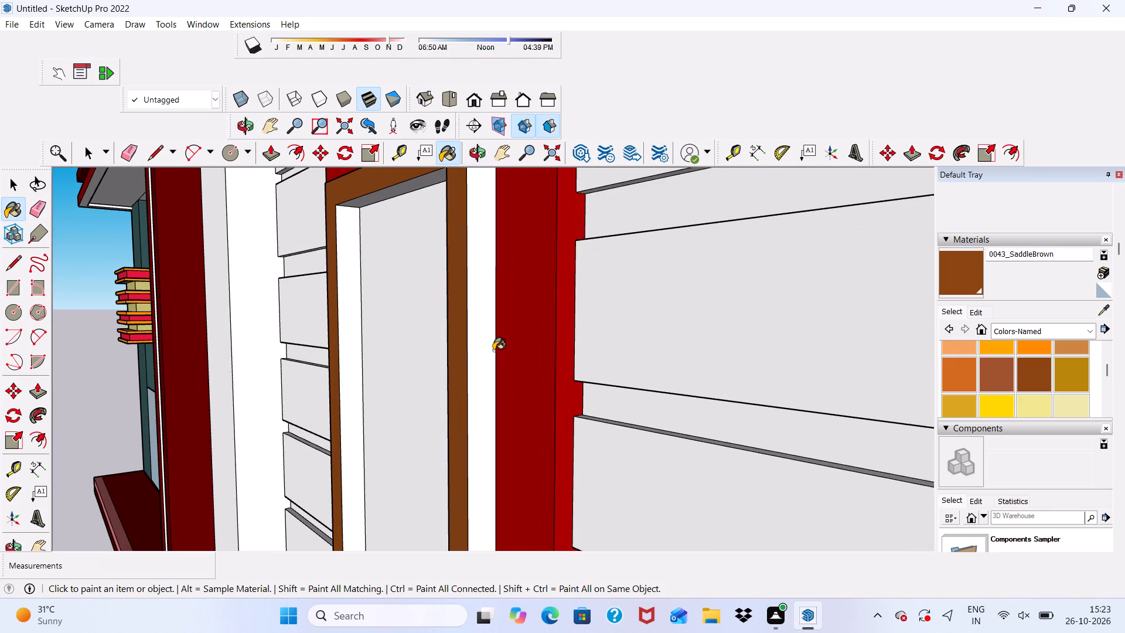
{"action": "scroll", "coordinate": [434, 339], "scroll_direction": "down", "scroll_amount": 2}
Paint the four inner faces of the lower frame, both sides, top and bottom, with 0043_SaddleBrown.
{"action": "middle_click_drag", "start_coordinate": [426, 345], "coordinate": [669, 278]}
{"action": "scroll", "coordinate": [623, 254], "scroll_direction": "up", "scroll_amount": 4}
{"action": "left_click", "coordinate": [634, 254]}
{"action": "scroll", "coordinate": [593, 295], "scroll_direction": "down", "scroll_amount": 4}
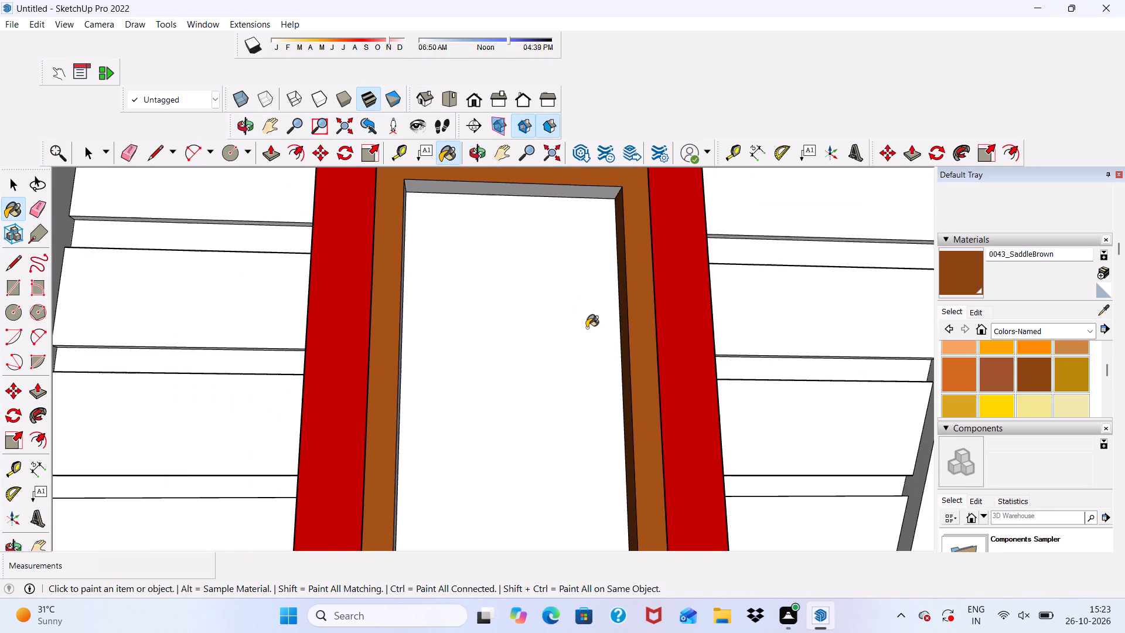
{"action": "scroll", "coordinate": [536, 190], "scroll_direction": "up", "scroll_amount": 5}
{"action": "left_click", "coordinate": [536, 190]}
{"action": "scroll", "coordinate": [536, 192], "scroll_direction": "down", "scroll_amount": 3}
{"action": "middle_click_drag", "start_coordinate": [543, 230], "coordinate": [399, 233]}
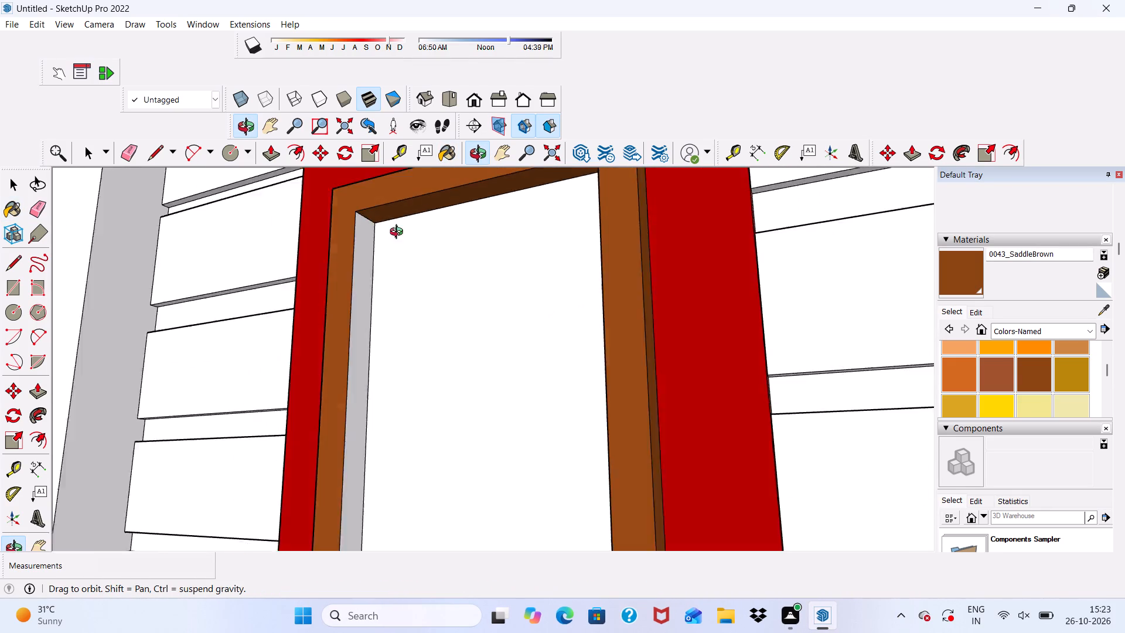
{"action": "middle_click_drag", "start_coordinate": [399, 233], "coordinate": [356, 266]}
{"action": "scroll", "coordinate": [356, 266], "scroll_direction": "up", "scroll_amount": 2}
{"action": "left_click", "coordinate": [366, 262]}
{"action": "scroll", "coordinate": [363, 222], "scroll_direction": "down", "scroll_amount": 11}
{"action": "middle_click_drag", "start_coordinate": [452, 297], "coordinate": [503, 411]}
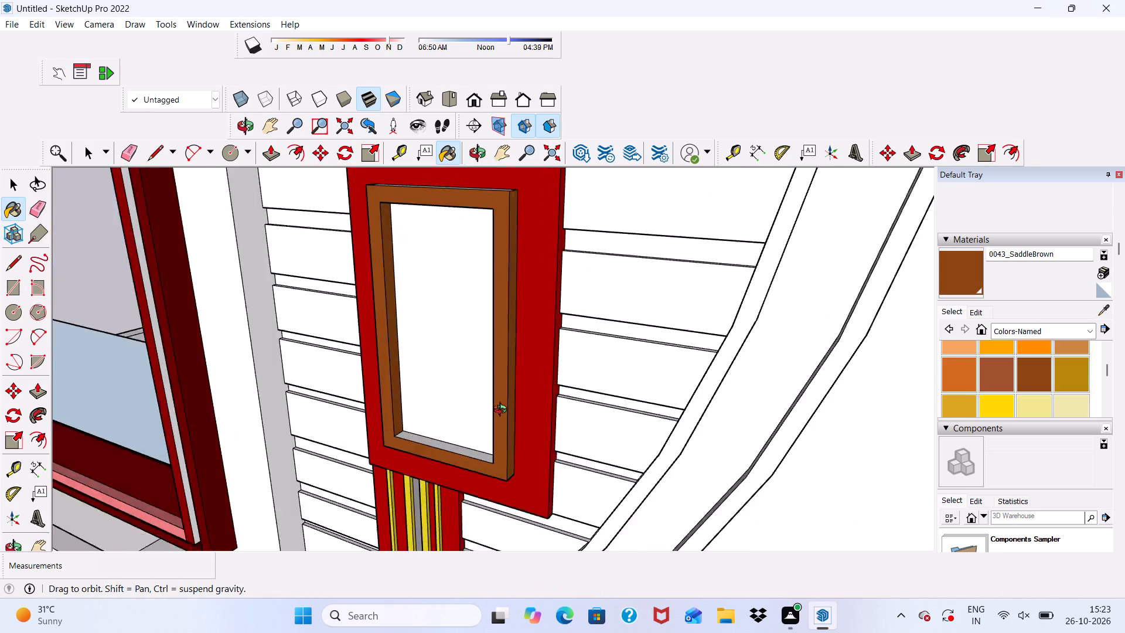
{"action": "middle_click_drag", "start_coordinate": [503, 411], "coordinate": [489, 491]}
{"action": "scroll", "coordinate": [483, 508], "scroll_direction": "up", "scroll_amount": 5}
{"action": "scroll", "coordinate": [450, 412], "scroll_direction": "up", "scroll_amount": 1}
{"action": "left_click", "coordinate": [456, 393]}
Paint the lower frame's underside, balcony-facing outer side and outer top face with 0043_SaddleBrown.
{"action": "middle_click_drag", "start_coordinate": [456, 396], "coordinate": [567, 148]}
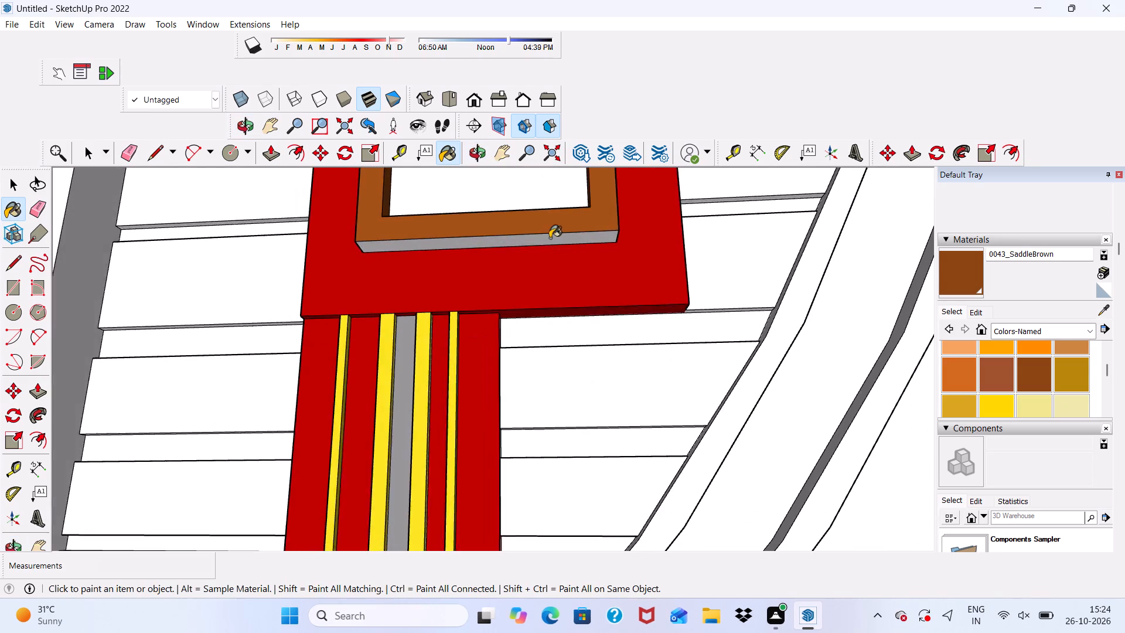
{"action": "scroll", "coordinate": [544, 250], "scroll_direction": "up", "scroll_amount": 4}
{"action": "left_click", "coordinate": [544, 234]}
{"action": "scroll", "coordinate": [538, 269], "scroll_direction": "down", "scroll_amount": 11}
{"action": "middle_click_drag", "start_coordinate": [460, 278], "coordinate": [674, 298]}
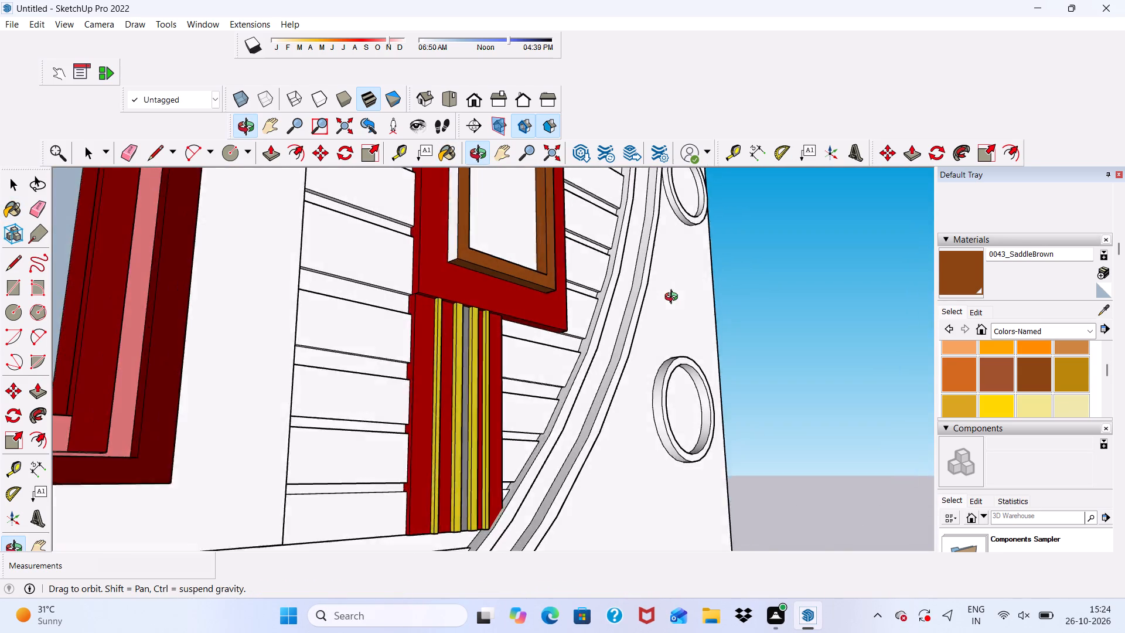
{"action": "middle_click_drag", "start_coordinate": [674, 298], "coordinate": [644, 308]}
{"action": "scroll", "coordinate": [644, 308], "scroll_direction": "down", "scroll_amount": 1}
{"action": "scroll", "coordinate": [431, 217], "scroll_direction": "up", "scroll_amount": 7}
{"action": "left_click", "coordinate": [485, 229]}
{"action": "scroll", "coordinate": [457, 266], "scroll_direction": "down", "scroll_amount": 2}
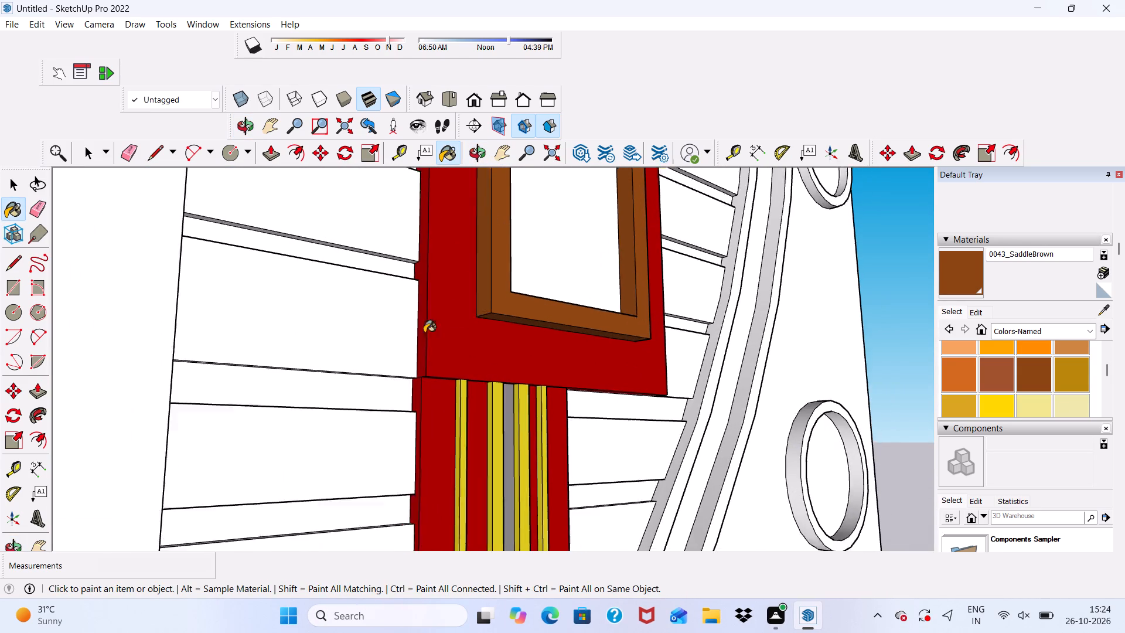
{"action": "scroll", "coordinate": [424, 333], "scroll_direction": "down", "scroll_amount": 12}
{"action": "middle_click_drag", "start_coordinate": [483, 292], "coordinate": [444, 474]}
{"action": "scroll", "coordinate": [469, 257], "scroll_direction": "up", "scroll_amount": 8}
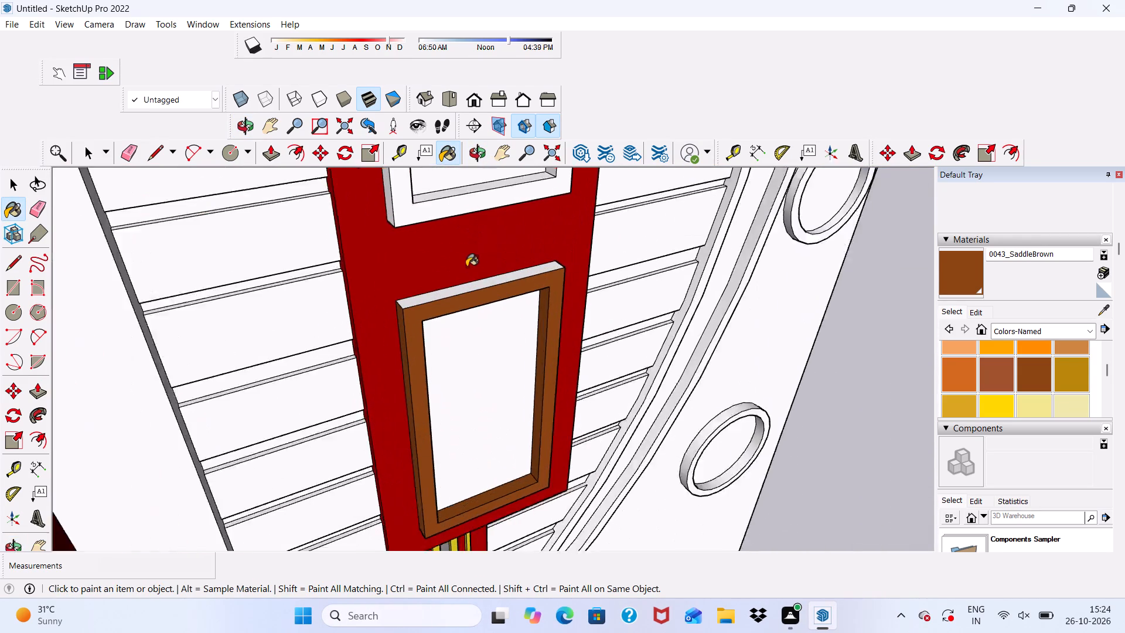
{"action": "scroll", "coordinate": [466, 267], "scroll_direction": "up", "scroll_amount": 7}
{"action": "left_click", "coordinate": [469, 295]}
{"action": "scroll", "coordinate": [462, 308], "scroll_direction": "down", "scroll_amount": 14}
Paint the upper frame's front face and its inner bottom face with 0043_SaddleBrown.
{"action": "scroll", "coordinate": [437, 237], "scroll_direction": "up", "scroll_amount": 7}
{"action": "scroll", "coordinate": [435, 236], "scroll_direction": "down", "scroll_amount": 1}
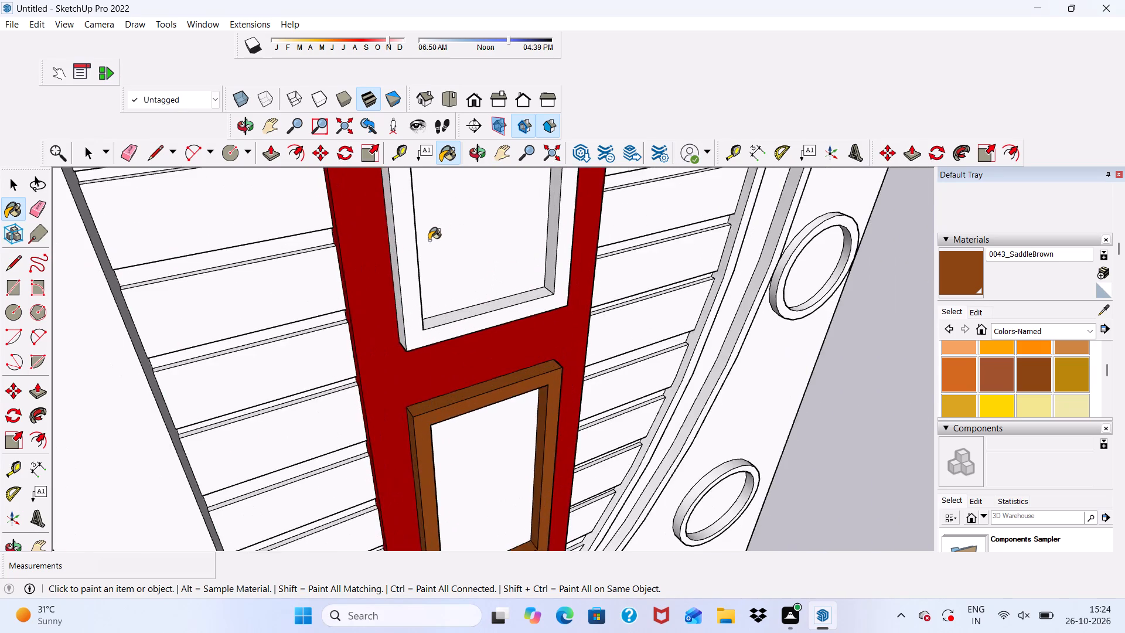
{"action": "scroll", "coordinate": [429, 240], "scroll_direction": "down", "scroll_amount": 1}
{"action": "scroll", "coordinate": [409, 263], "scroll_direction": "up", "scroll_amount": 5}
{"action": "left_click", "coordinate": [409, 264]}
{"action": "scroll", "coordinate": [448, 305], "scroll_direction": "up", "scroll_amount": 5}
{"action": "scroll", "coordinate": [449, 306], "scroll_direction": "down", "scroll_amount": 1}
{"action": "left_click", "coordinate": [466, 358]}
{"action": "scroll", "coordinate": [414, 365], "scroll_direction": "down", "scroll_amount": 1}
Paint the upper frame's balcony-facing outer side and both of its inner side faces with 0043_SaddleBrown.
{"action": "scroll", "coordinate": [393, 346], "scroll_direction": "up", "scroll_amount": 1}
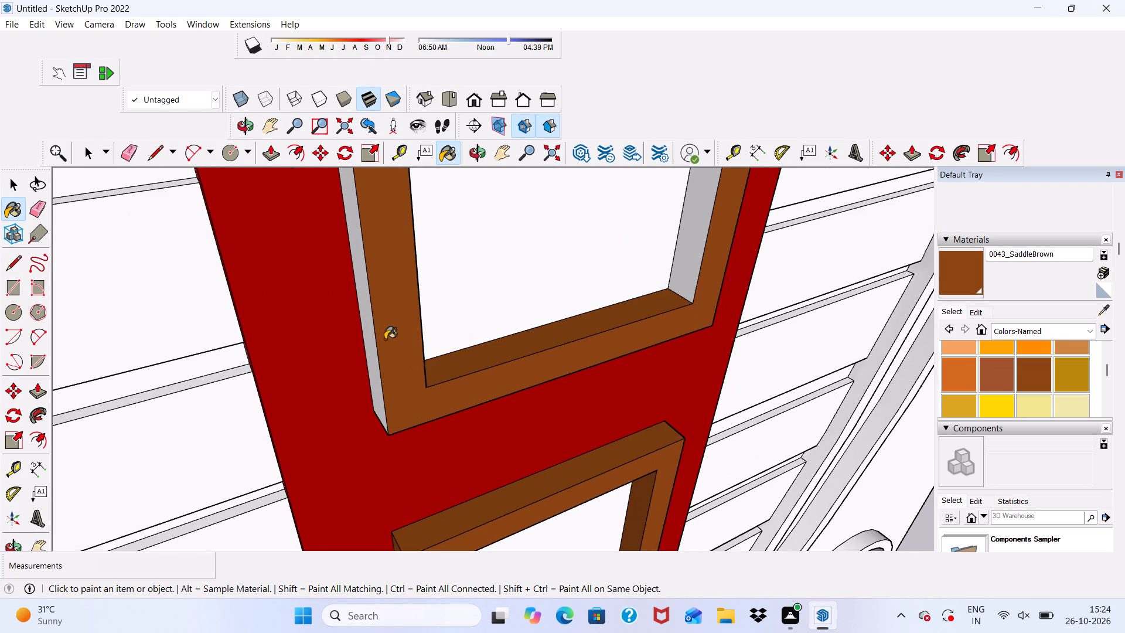
{"action": "left_click", "coordinate": [370, 342]}
{"action": "left_click", "coordinate": [688, 252]}
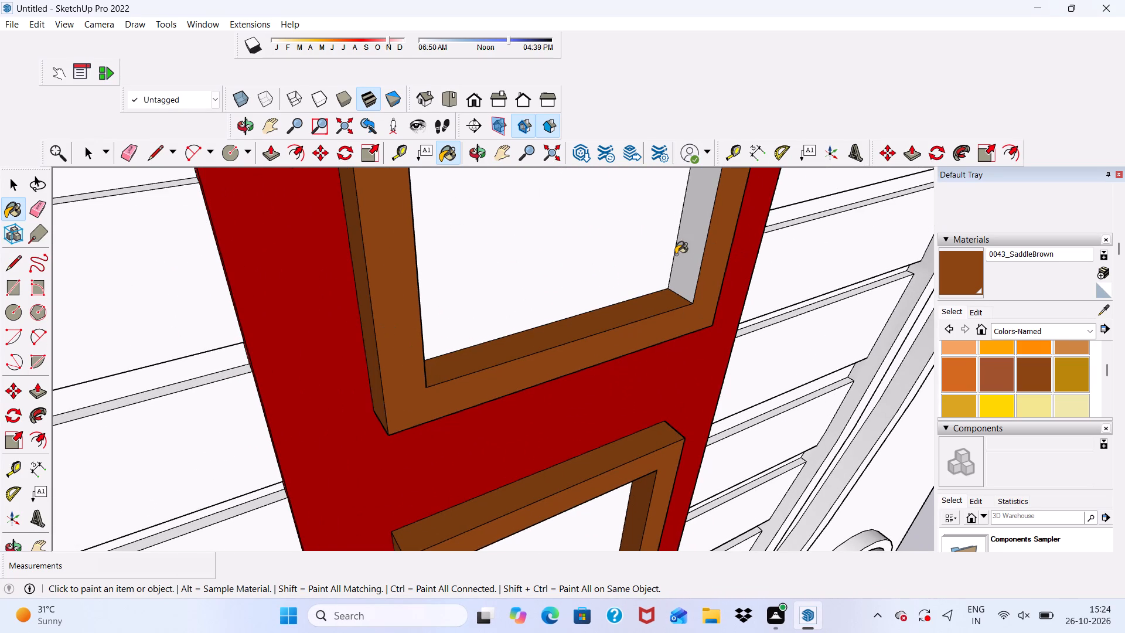
{"action": "scroll", "coordinate": [637, 271], "scroll_direction": "down", "scroll_amount": 4}
{"action": "middle_click_drag", "start_coordinate": [570, 241], "coordinate": [330, 249]}
{"action": "scroll", "coordinate": [330, 249], "scroll_direction": "up", "scroll_amount": 6}
{"action": "left_click", "coordinate": [308, 270]}
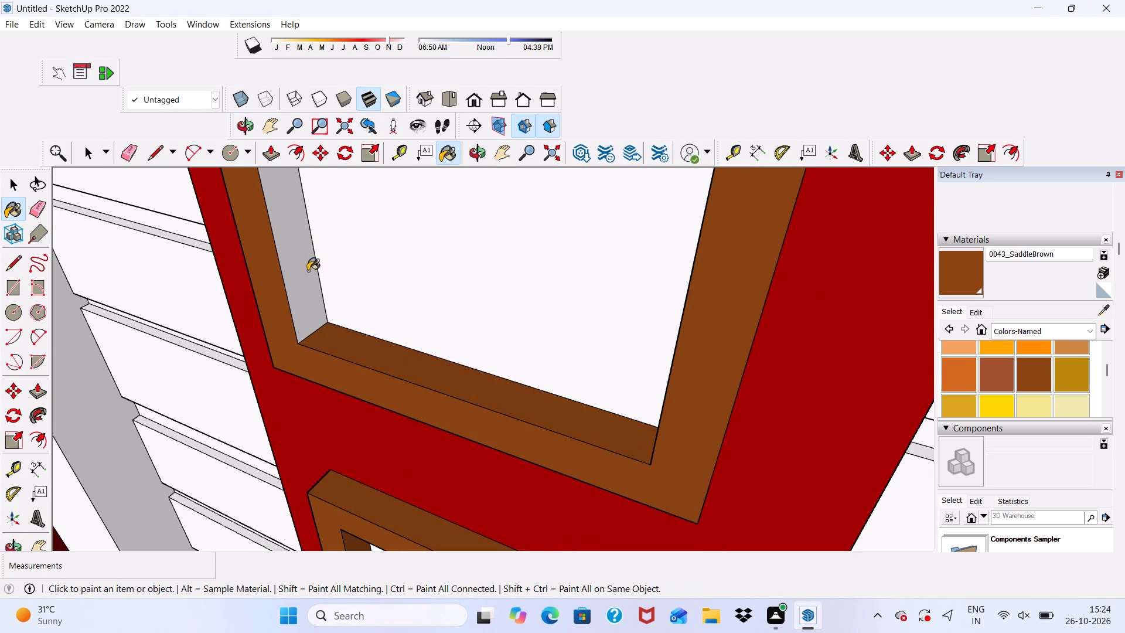
Paint the upper frame's outer side facing the curved band and its outer top face with 0043_SaddleBrown.
{"action": "scroll", "coordinate": [304, 277], "scroll_direction": "down", "scroll_amount": 6}
{"action": "middle_click_drag", "start_coordinate": [488, 370], "coordinate": [354, 319]}
{"action": "scroll", "coordinate": [415, 320], "scroll_direction": "up", "scroll_amount": 1}
{"action": "left_click", "coordinate": [415, 320]}
{"action": "scroll", "coordinate": [415, 338], "scroll_direction": "down", "scroll_amount": 11}
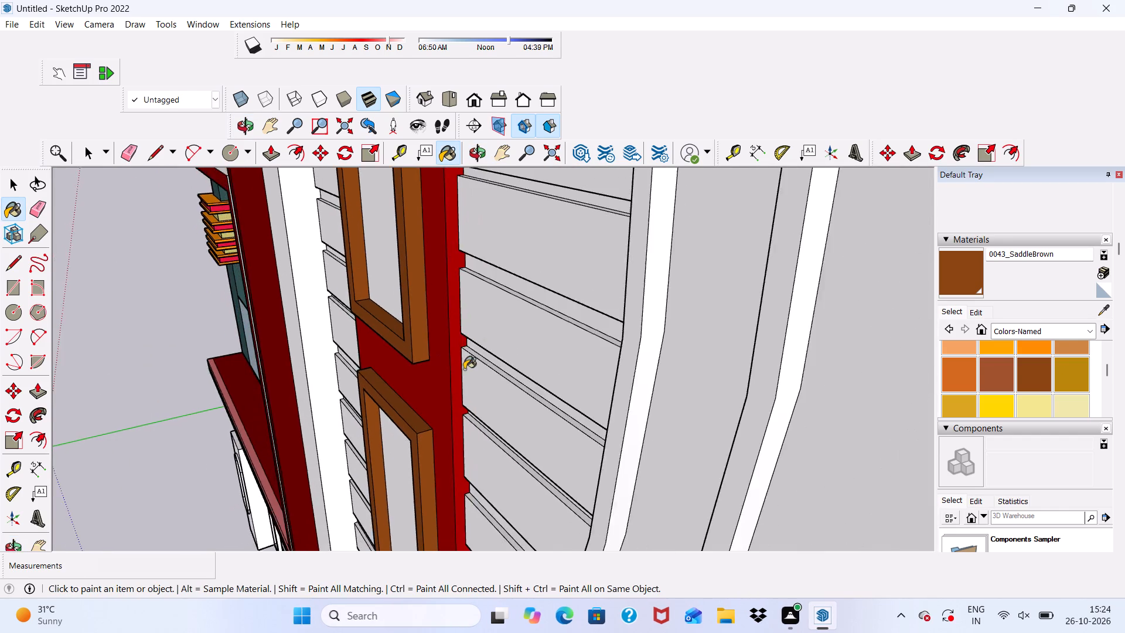
{"action": "scroll", "coordinate": [464, 369], "scroll_direction": "down", "scroll_amount": 2}
{"action": "scroll", "coordinate": [439, 325], "scroll_direction": "down", "scroll_amount": 1}
{"action": "middle_click_drag", "start_coordinate": [417, 283], "coordinate": [479, 345]}
{"action": "scroll", "coordinate": [434, 207], "scroll_direction": "up", "scroll_amount": 7}
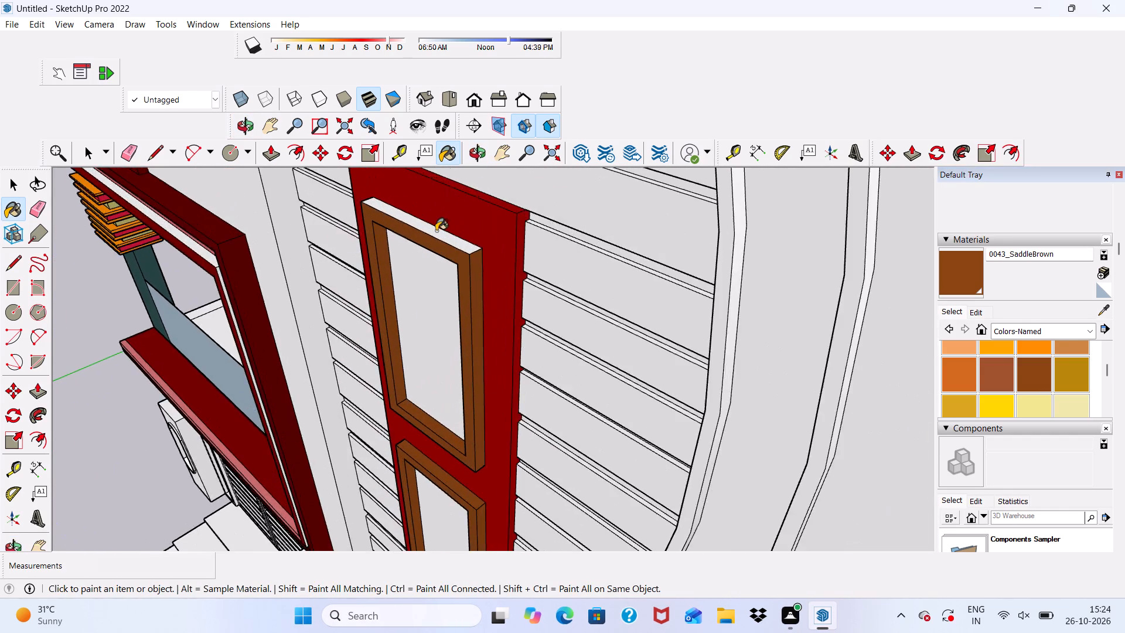
{"action": "scroll", "coordinate": [436, 231], "scroll_direction": "up", "scroll_amount": 2}
{"action": "left_click", "coordinate": [436, 231]}
{"action": "scroll", "coordinate": [436, 234], "scroll_direction": "down", "scroll_amount": 6}
Paint the upper frame's underside and its inner top face with 0043_SaddleBrown.
{"action": "middle_click_drag", "start_coordinate": [270, 251], "coordinate": [453, 173]}
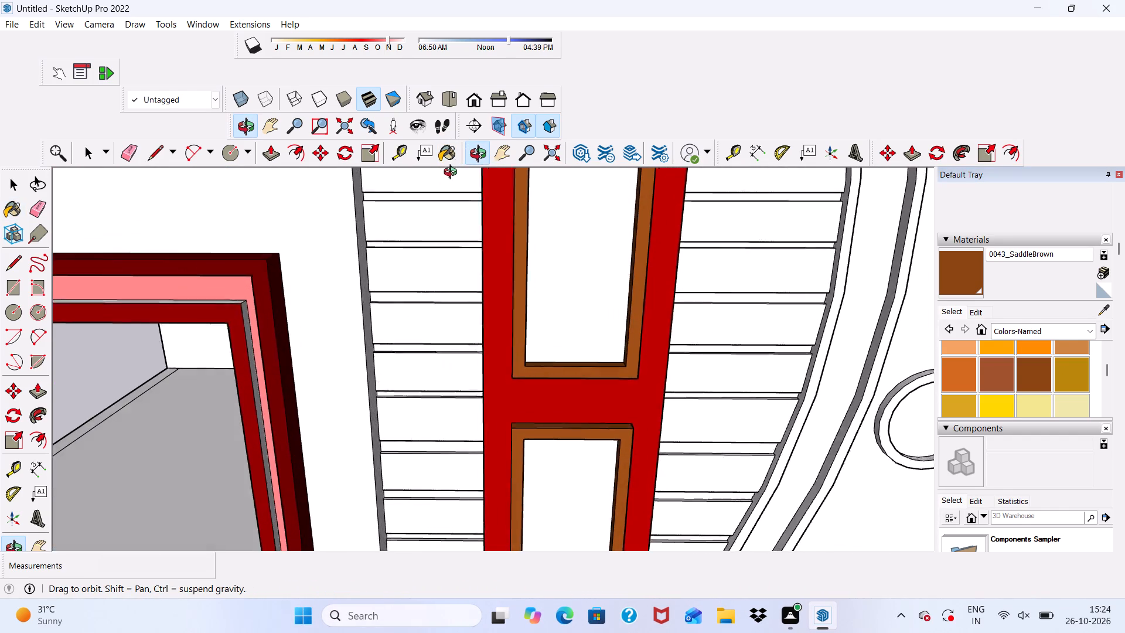
{"action": "middle_click_drag", "start_coordinate": [453, 173], "coordinate": [446, 198]}
{"action": "scroll", "coordinate": [478, 228], "scroll_direction": "up", "scroll_amount": 1}
{"action": "scroll", "coordinate": [454, 232], "scroll_direction": "down", "scroll_amount": 5}
{"action": "scroll", "coordinate": [309, 352], "scroll_direction": "down", "scroll_amount": 5}
{"action": "scroll", "coordinate": [406, 358], "scroll_direction": "up", "scroll_amount": 1}
{"action": "middle_click_drag", "start_coordinate": [406, 358], "coordinate": [411, 387]}
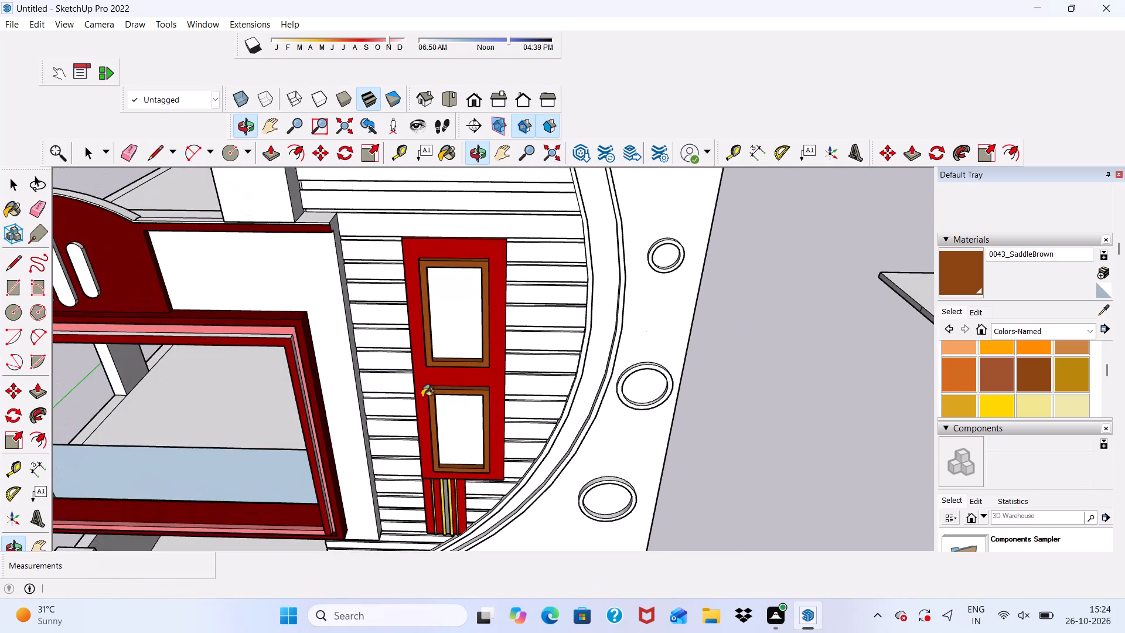
{"action": "scroll", "coordinate": [522, 427], "scroll_direction": "down", "scroll_amount": 1}
{"action": "middle_click_drag", "start_coordinate": [522, 427], "coordinate": [649, 387]}
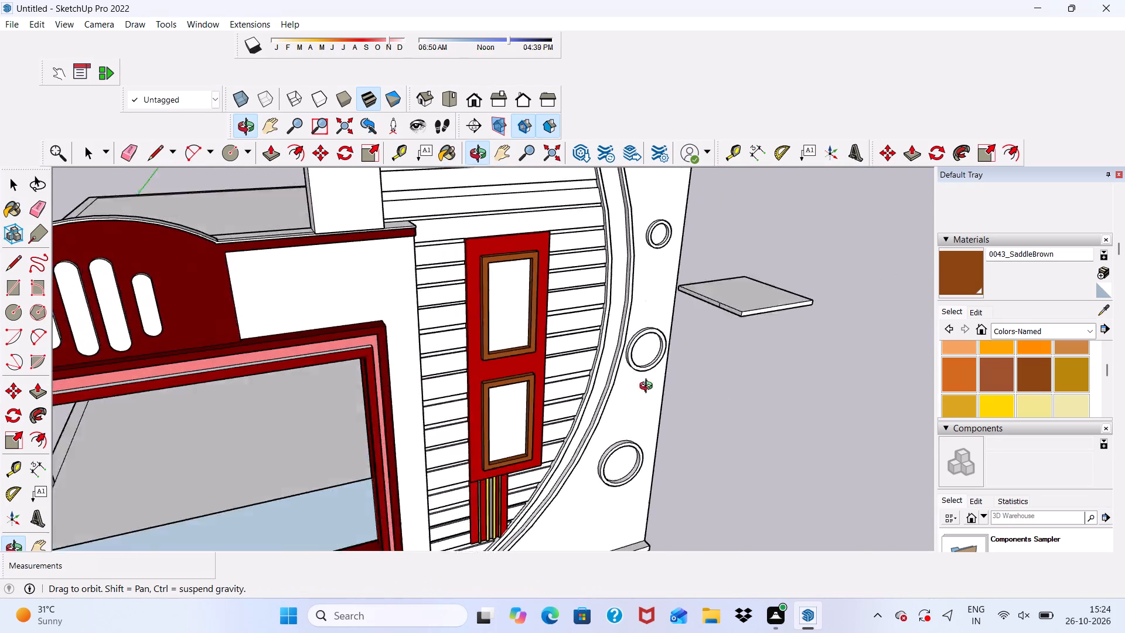
{"action": "middle_click_drag", "start_coordinate": [649, 387], "coordinate": [525, 175]}
{"action": "scroll", "coordinate": [482, 280], "scroll_direction": "up", "scroll_amount": 3}
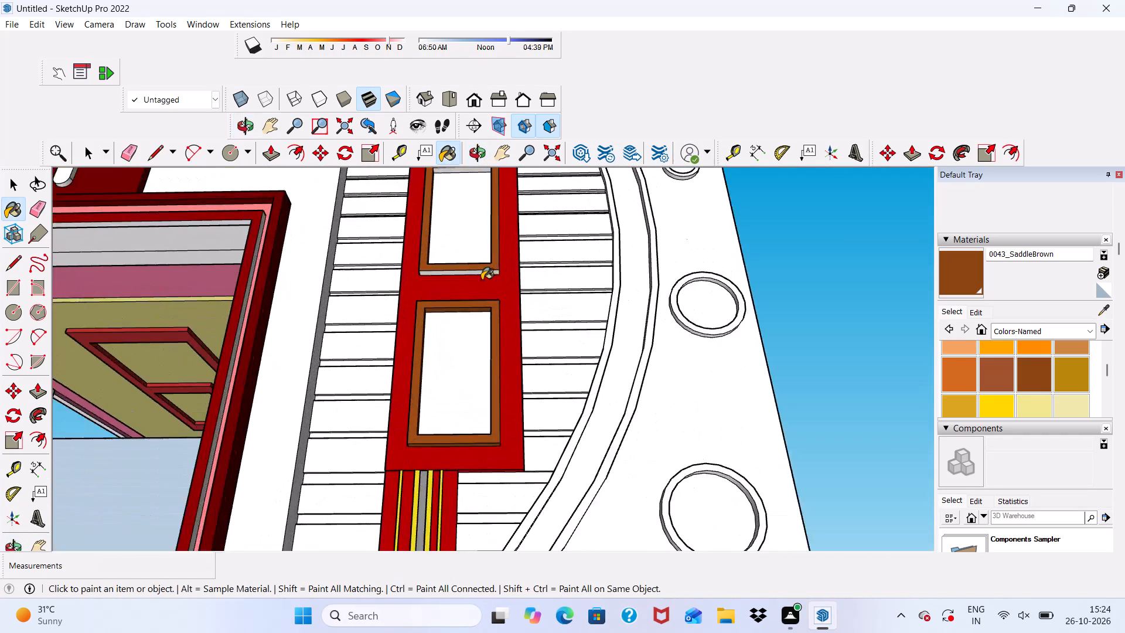
{"action": "scroll", "coordinate": [482, 280], "scroll_direction": "up", "scroll_amount": 12}
{"action": "left_click", "coordinate": [465, 287]}
{"action": "scroll", "coordinate": [465, 287], "scroll_direction": "down", "scroll_amount": 6}
{"action": "scroll", "coordinate": [468, 302], "scroll_direction": "up", "scroll_amount": 1}
{"action": "scroll", "coordinate": [468, 315], "scroll_direction": "down", "scroll_amount": 5}
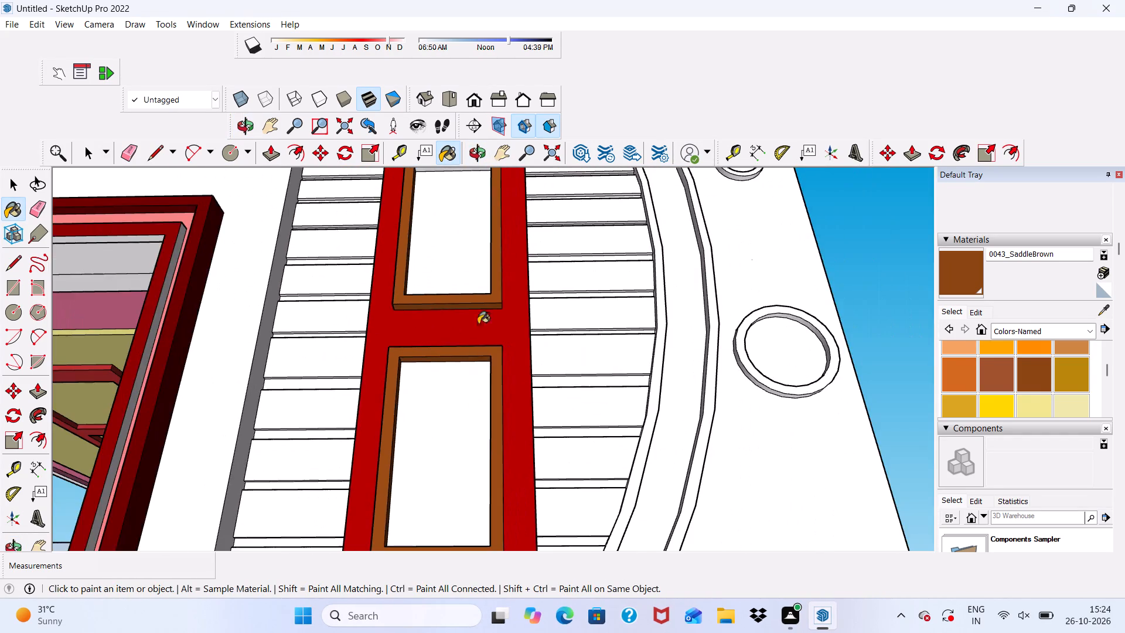
{"action": "scroll", "coordinate": [478, 184], "scroll_direction": "up", "scroll_amount": 11}
{"action": "left_click", "coordinate": [472, 200]}
{"action": "scroll", "coordinate": [472, 200], "scroll_direction": "down", "scroll_amount": 5}
Paint the unpainted top edge of the inner border around the large balcony opening with 0022_Maroon from Colors-Named.
{"action": "middle_click_drag", "start_coordinate": [491, 247], "coordinate": [664, 294]}
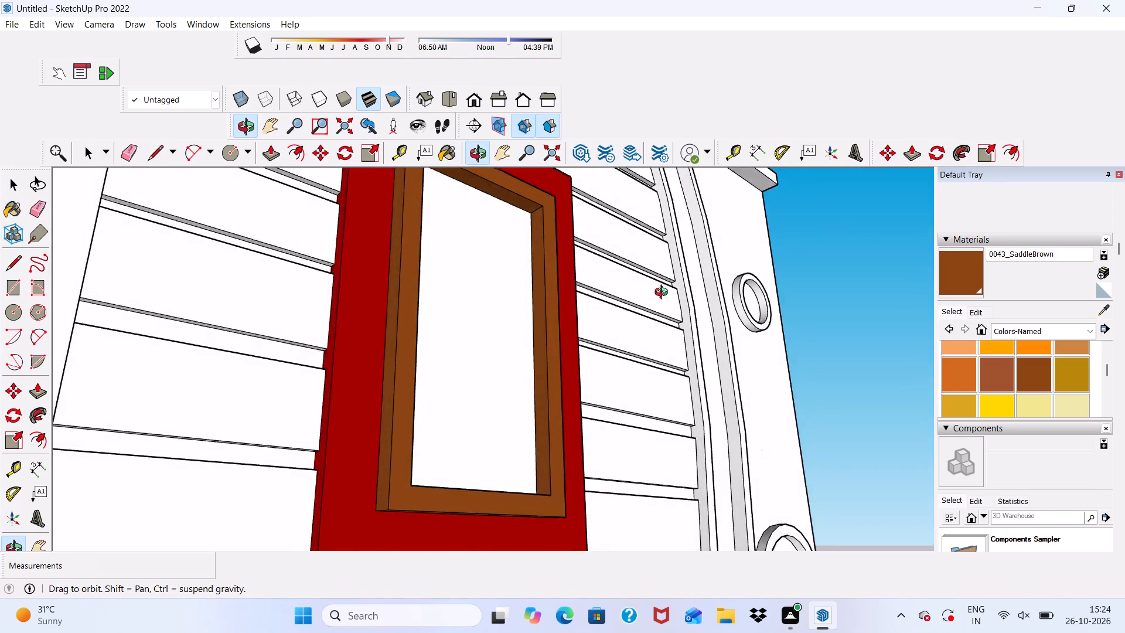
{"action": "middle_click_drag", "start_coordinate": [664, 294], "coordinate": [595, 310]}
{"action": "scroll", "coordinate": [941, 359], "scroll_direction": "down", "scroll_amount": 3}
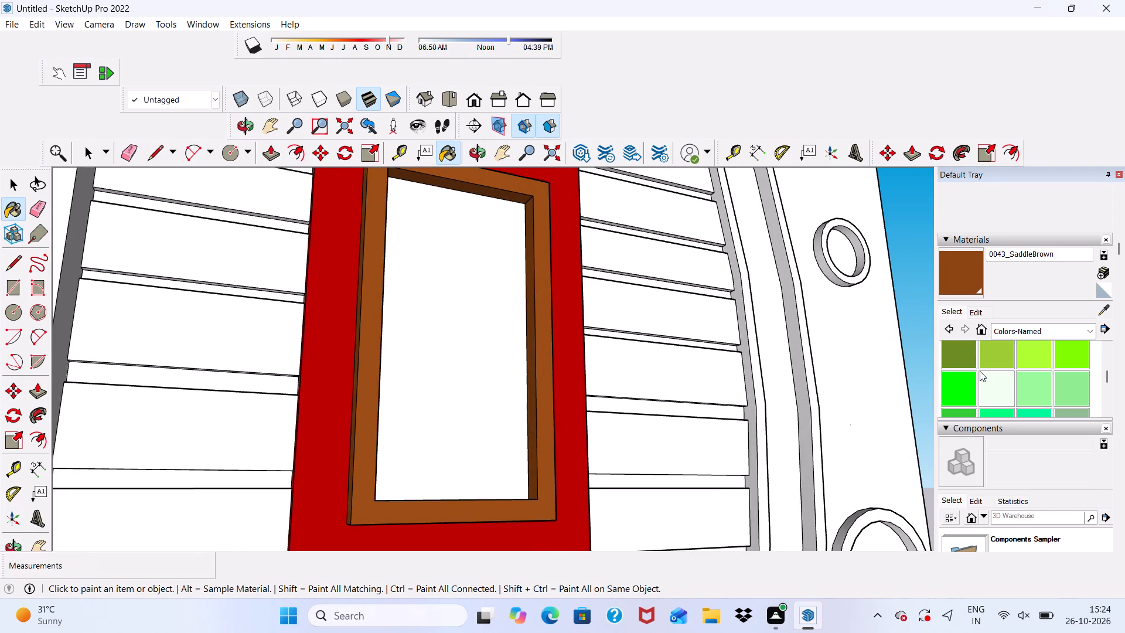
{"action": "scroll", "coordinate": [980, 371], "scroll_direction": "down", "scroll_amount": 8}
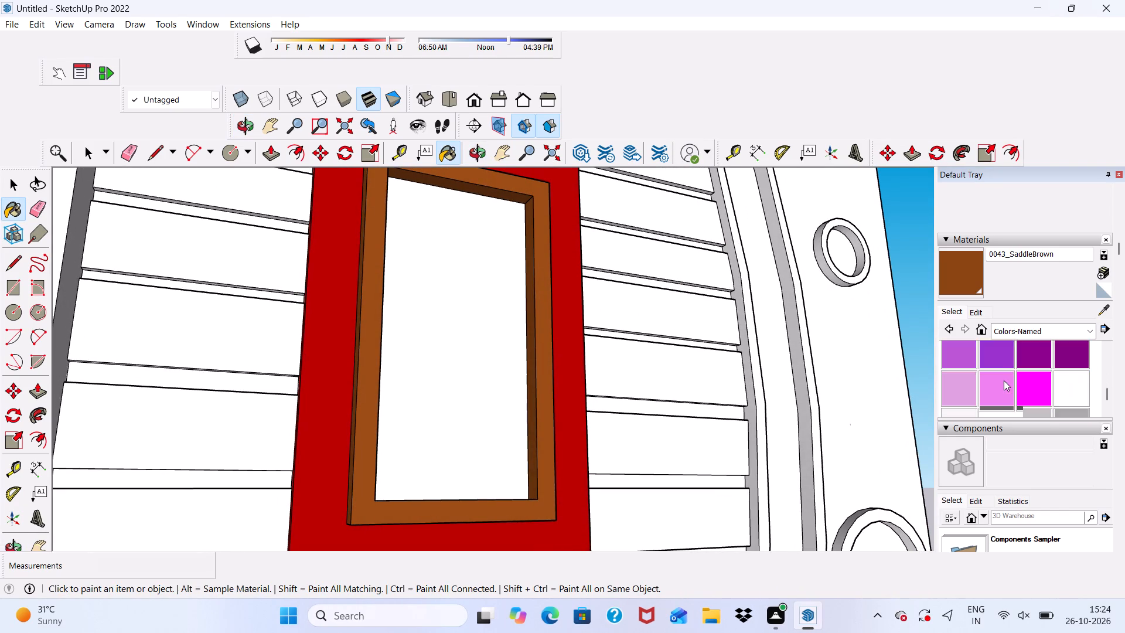
{"action": "scroll", "coordinate": [1004, 380], "scroll_direction": "down", "scroll_amount": 2}
{"action": "scroll", "coordinate": [1004, 381], "scroll_direction": "up", "scroll_amount": 5}
{"action": "scroll", "coordinate": [1008, 382], "scroll_direction": "down", "scroll_amount": 1}
{"action": "scroll", "coordinate": [1008, 382], "scroll_direction": "up", "scroll_amount": 4}
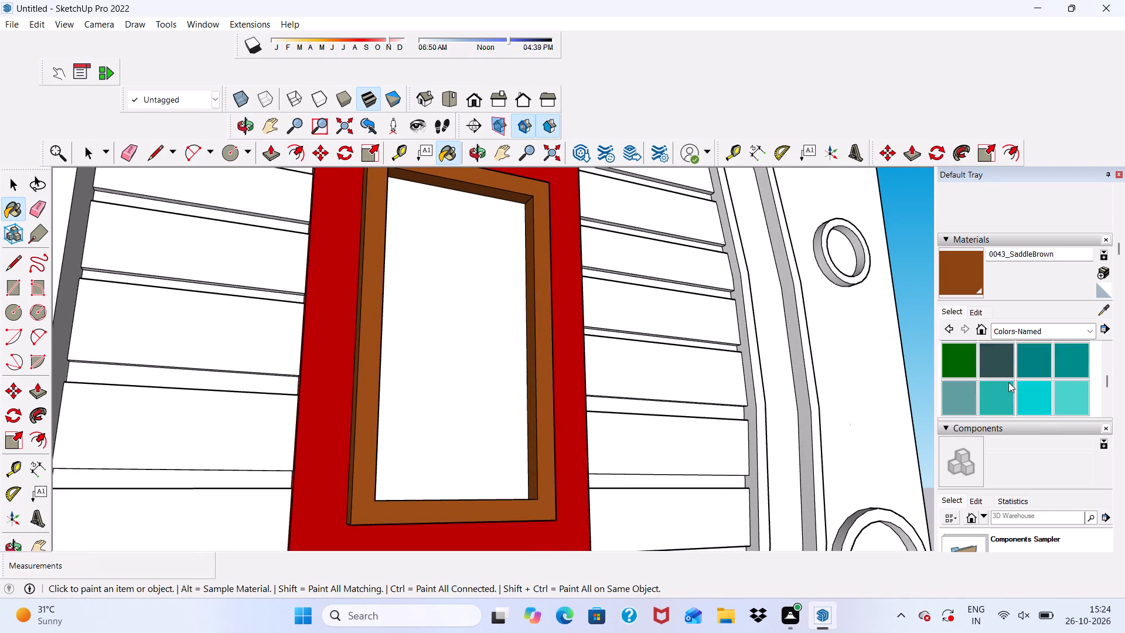
{"action": "scroll", "coordinate": [1008, 382], "scroll_direction": "up", "scroll_amount": 8}
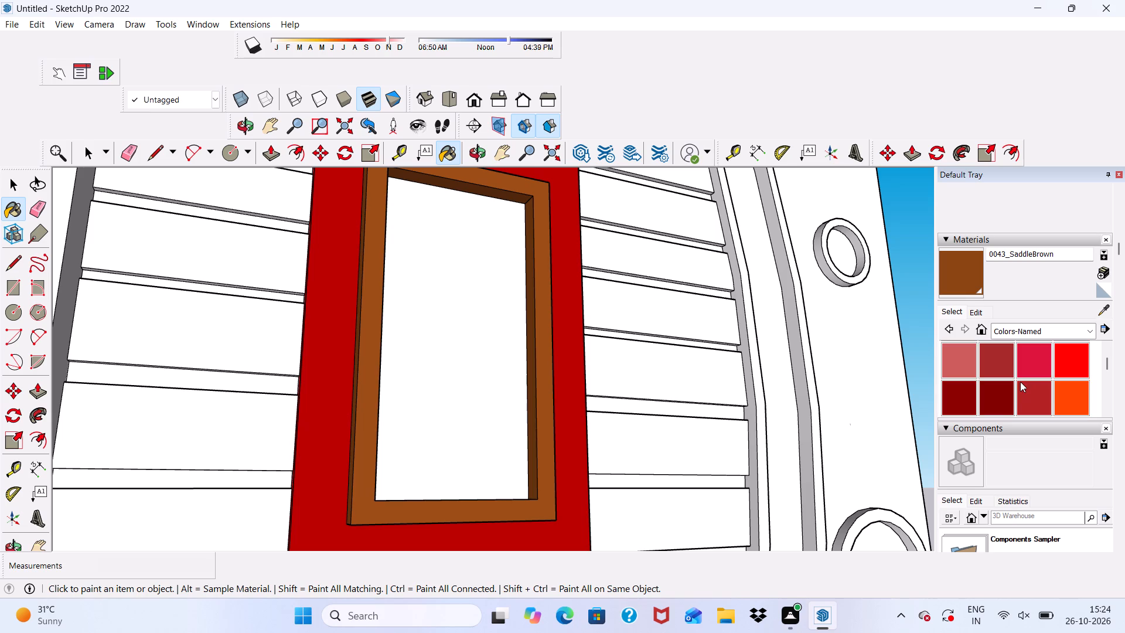
{"action": "scroll", "coordinate": [1017, 382], "scroll_direction": "down", "scroll_amount": 1}
{"action": "scroll", "coordinate": [1001, 363], "scroll_direction": "up", "scroll_amount": 1}
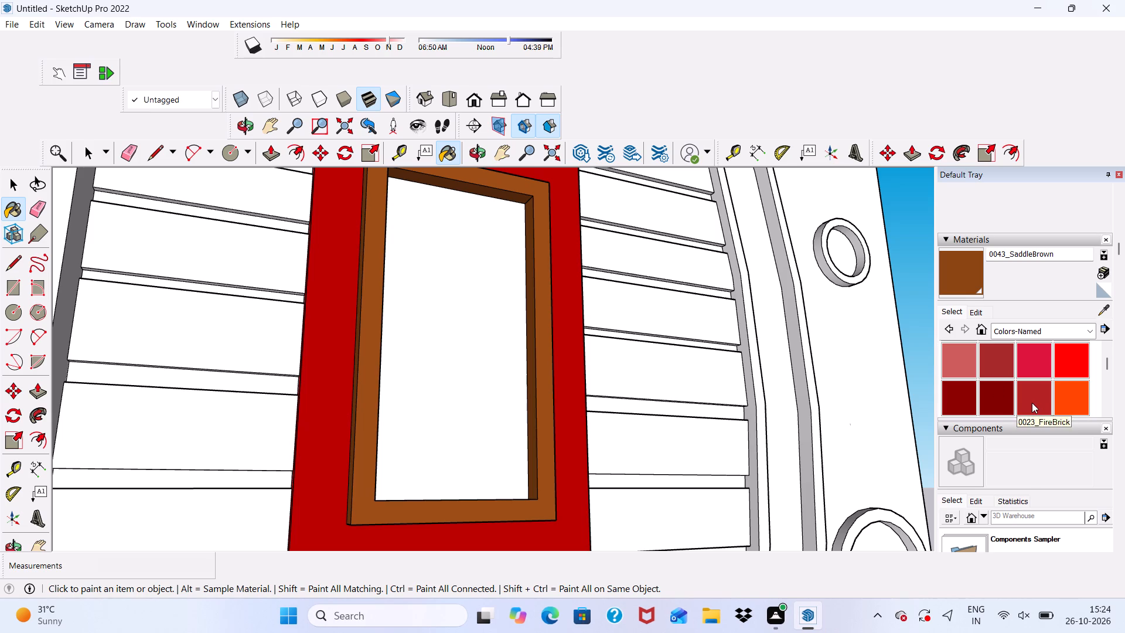
{"action": "left_click", "coordinate": [1010, 403]}
{"action": "scroll", "coordinate": [893, 396], "scroll_direction": "down", "scroll_amount": 6}
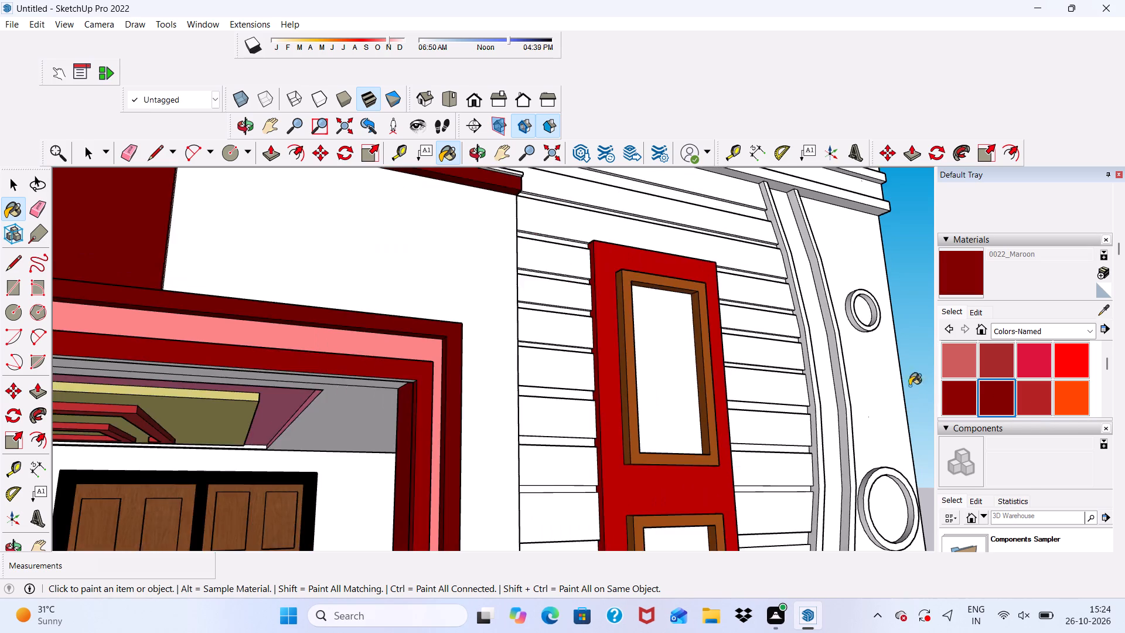
{"action": "scroll", "coordinate": [909, 386], "scroll_direction": "down", "scroll_amount": 6}
{"action": "middle_click_drag", "start_coordinate": [507, 348], "coordinate": [386, 501]}
{"action": "scroll", "coordinate": [492, 426], "scroll_direction": "up", "scroll_amount": 6}
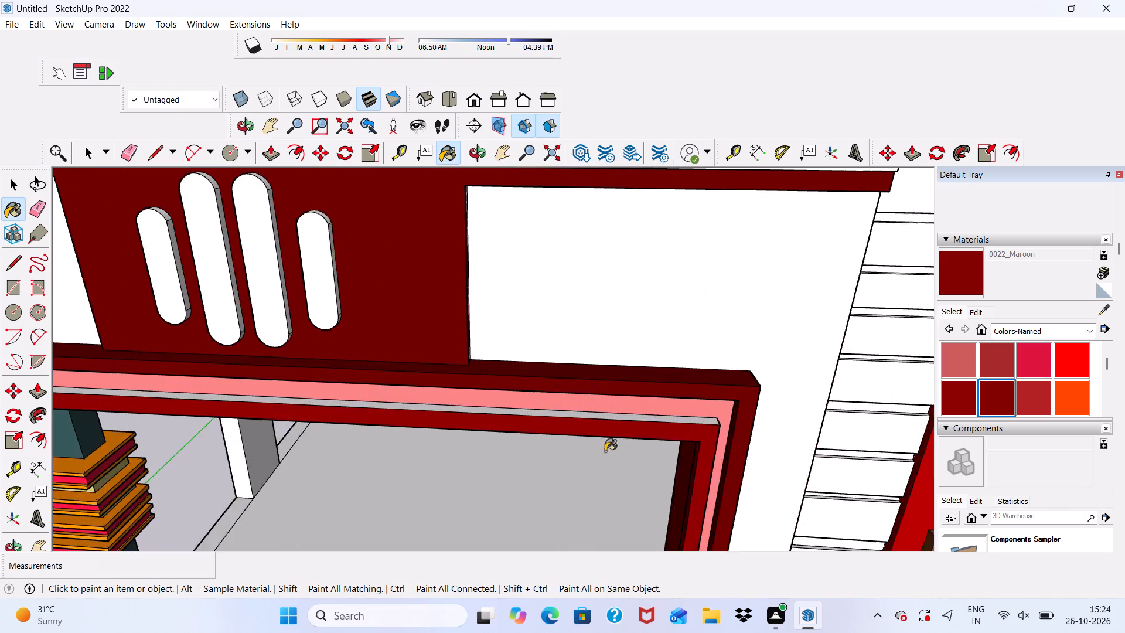
{"action": "scroll", "coordinate": [605, 451], "scroll_direction": "up", "scroll_amount": 5}
{"action": "scroll", "coordinate": [725, 391], "scroll_direction": "down", "scroll_amount": 6}
{"action": "scroll", "coordinate": [711, 376], "scroll_direction": "up", "scroll_amount": 11}
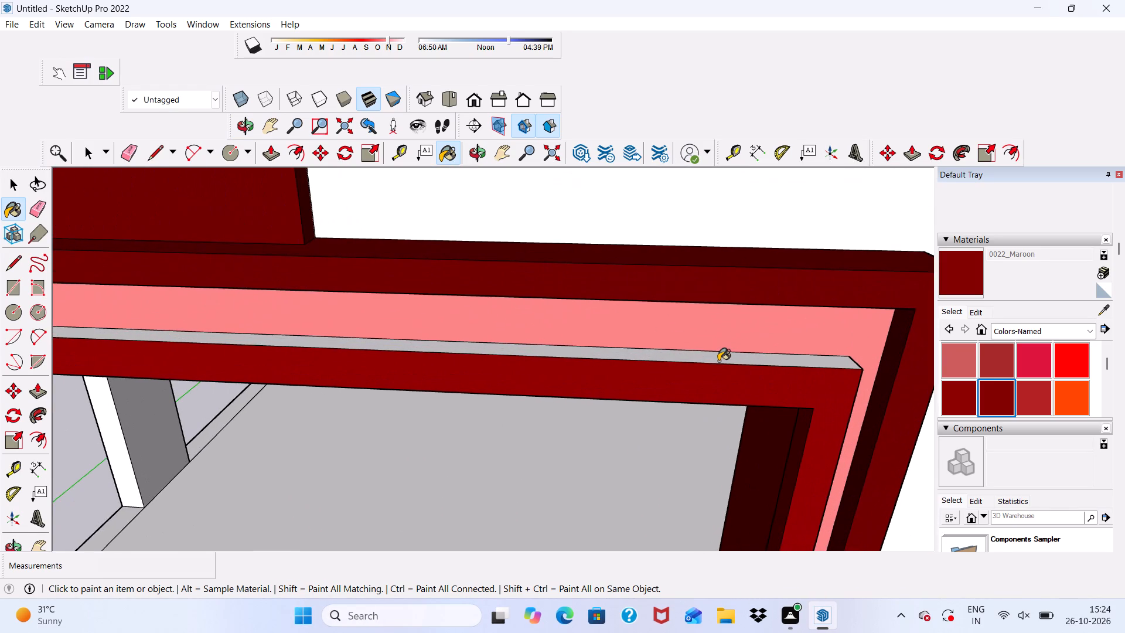
{"action": "left_click", "coordinate": [718, 361]}
{"action": "scroll", "coordinate": [732, 386], "scroll_direction": "down", "scroll_amount": 1}
Paint the white vertical edge of the inner border beside the large balcony opening with 0022_Maroon.
{"action": "middle_click_drag", "start_coordinate": [735, 399], "coordinate": [559, 319]}
{"action": "left_click", "coordinate": [794, 400]}
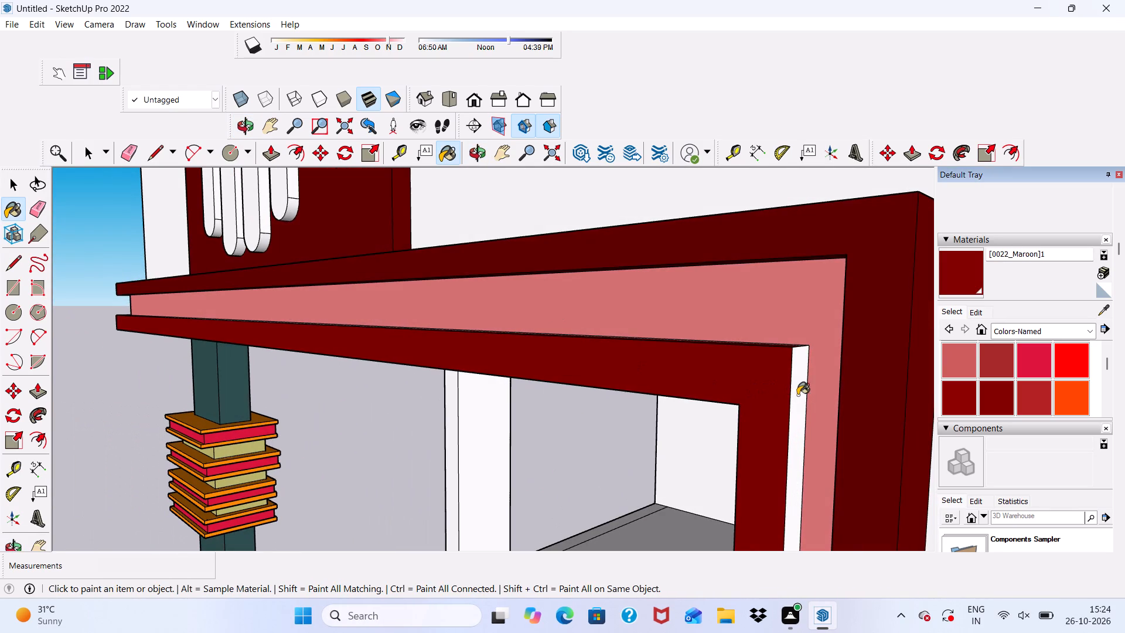
{"action": "scroll", "coordinate": [727, 331], "scroll_direction": "down", "scroll_amount": 12}
{"action": "middle_click_drag", "start_coordinate": [727, 314], "coordinate": [946, 306]}
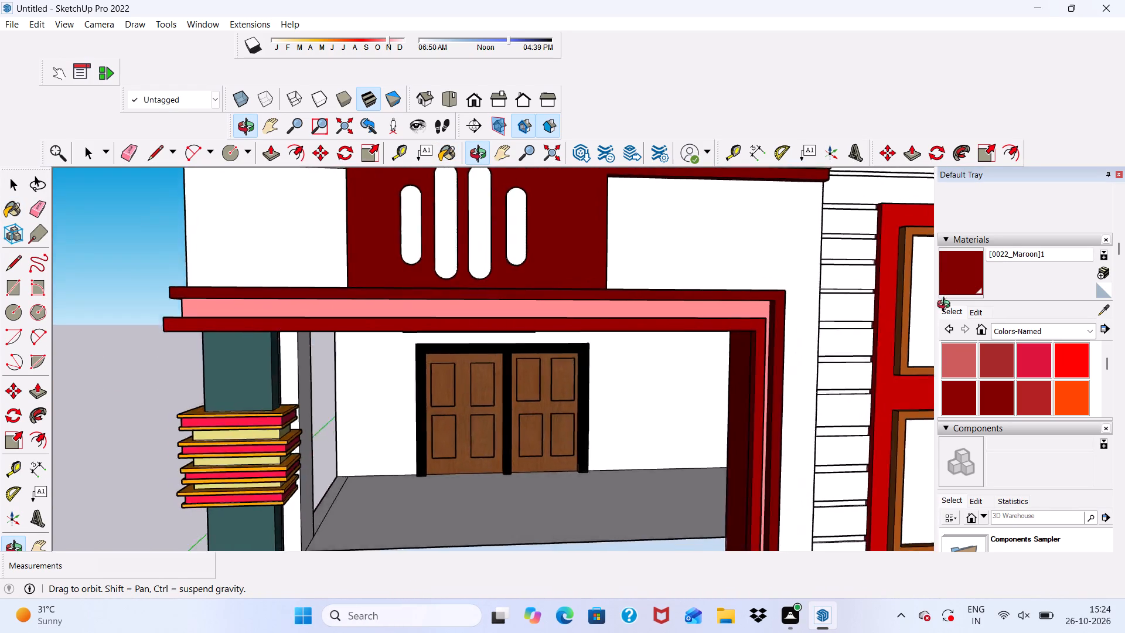
{"action": "middle_click_drag", "start_coordinate": [946, 306], "coordinate": [877, 212]}
{"action": "scroll", "coordinate": [589, 345], "scroll_direction": "down", "scroll_amount": 3}
{"action": "key", "text": "space"}
Paint the front face and arched underside of the thin trim crowning the maroon parapet with 0057_DarkKhaki from Colors-Named.
{"action": "scroll", "coordinate": [624, 360], "scroll_direction": "down", "scroll_amount": 4}
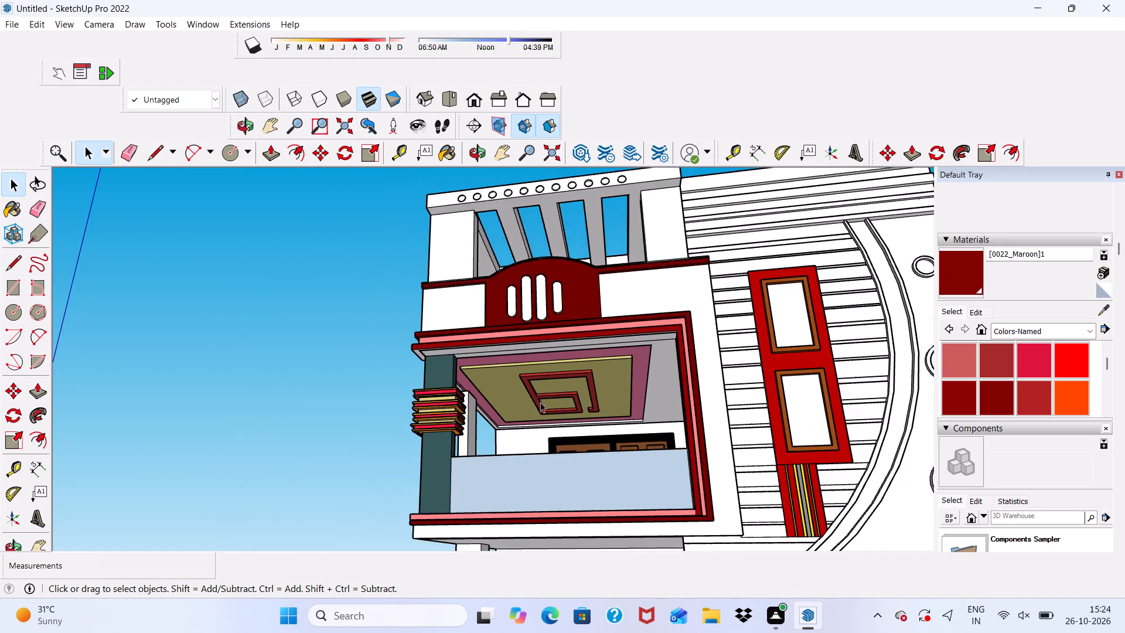
{"action": "scroll", "coordinate": [477, 402], "scroll_direction": "up", "scroll_amount": 6}
{"action": "scroll", "coordinate": [405, 406], "scroll_direction": "down", "scroll_amount": 4}
{"action": "scroll", "coordinate": [1025, 423], "scroll_direction": "up", "scroll_amount": 2}
{"action": "scroll", "coordinate": [1020, 392], "scroll_direction": "down", "scroll_amount": 2}
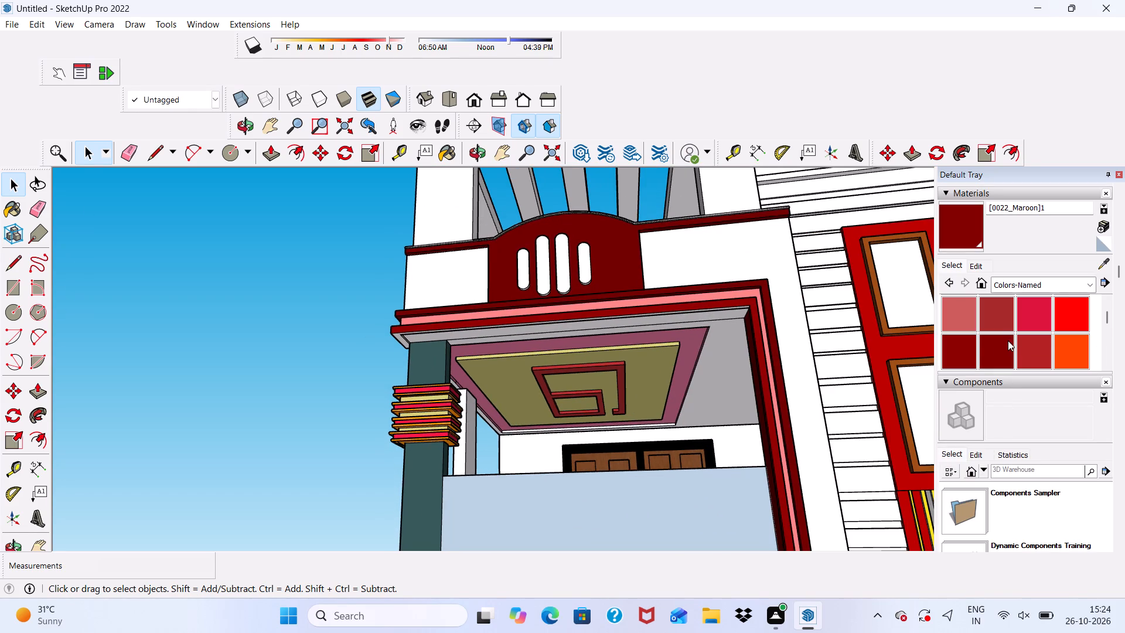
{"action": "scroll", "coordinate": [1008, 341], "scroll_direction": "down", "scroll_amount": 5}
{"action": "left_click", "coordinate": [957, 333]}
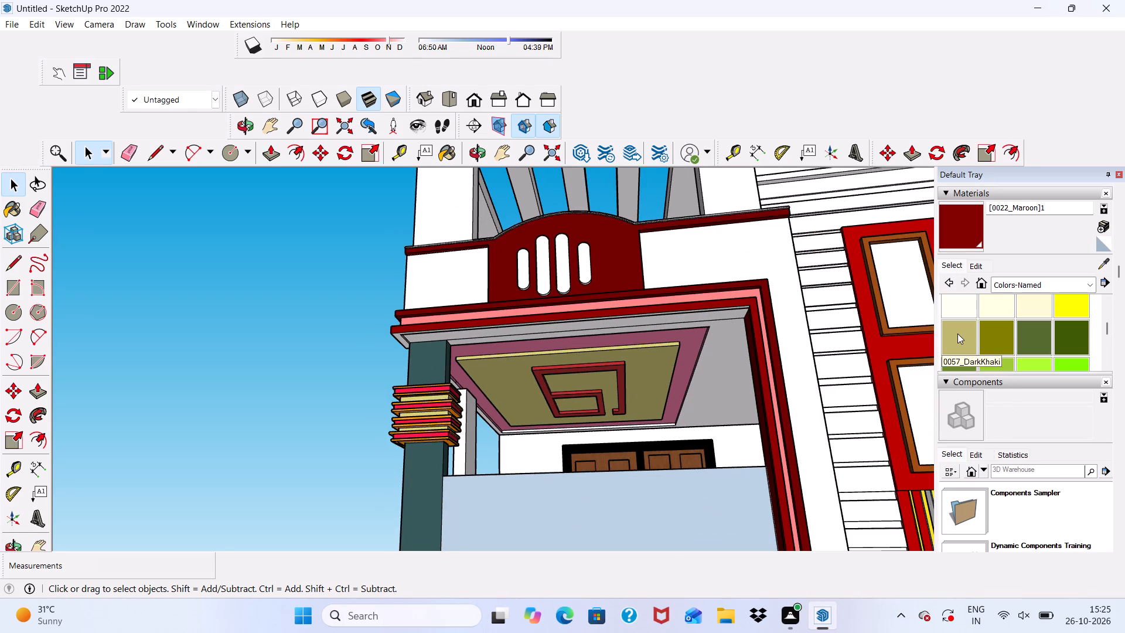
{"action": "scroll", "coordinate": [442, 0], "scroll_direction": "up", "scroll_amount": 3}
{"action": "scroll", "coordinate": [481, 196], "scroll_direction": "up", "scroll_amount": 14}
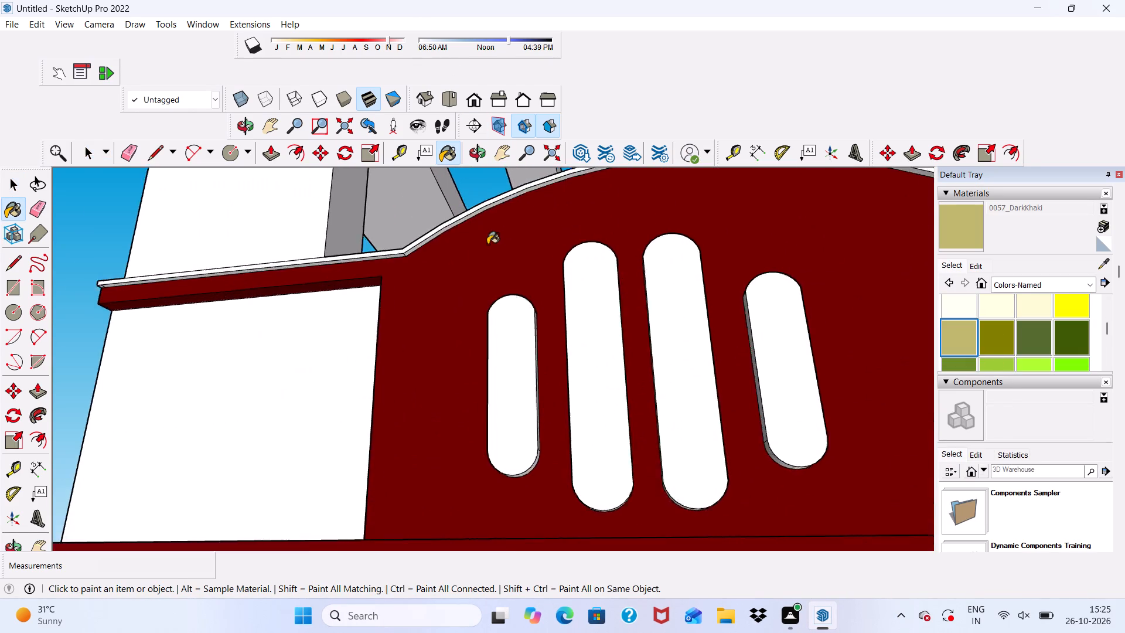
{"action": "scroll", "coordinate": [487, 244], "scroll_direction": "up", "scroll_amount": 7}
{"action": "left_click", "coordinate": [396, 219]}
{"action": "scroll", "coordinate": [394, 224], "scroll_direction": "up", "scroll_amount": 5}
{"action": "left_click", "coordinate": [394, 239]}
Paint the underside of the trim's straight section on the pillar side of the arch with 0057_DarkKhaki.
{"action": "scroll", "coordinate": [394, 239], "scroll_direction": "down", "scroll_amount": 2}
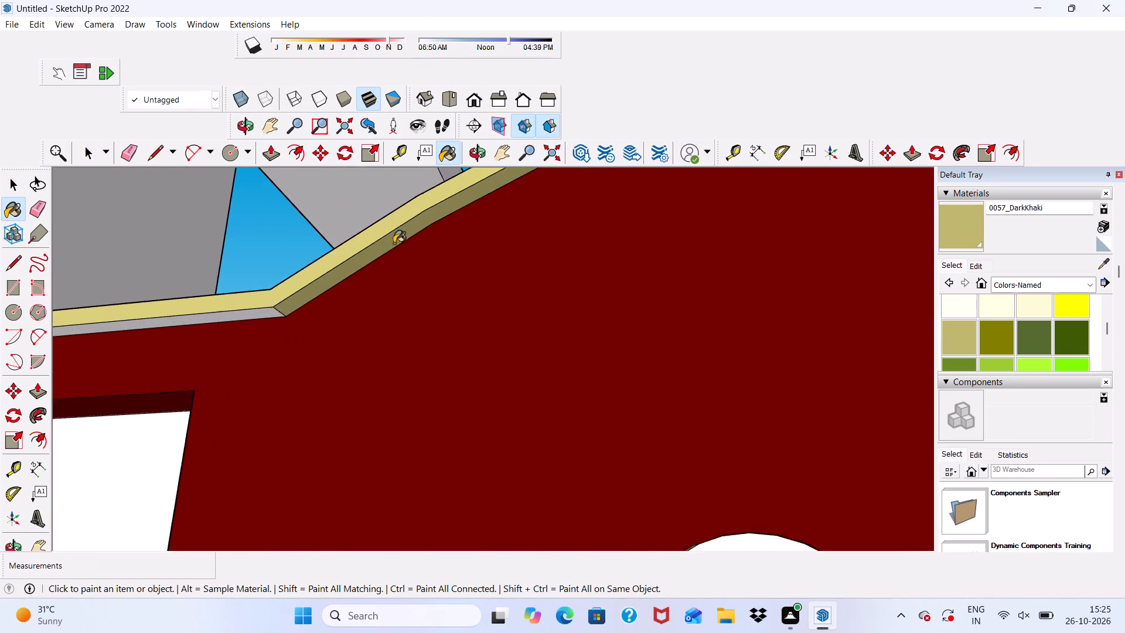
{"action": "scroll", "coordinate": [394, 243], "scroll_direction": "down", "scroll_amount": 3}
{"action": "middle_click_drag", "start_coordinate": [399, 265], "coordinate": [575, 280]}
{"action": "scroll", "coordinate": [385, 230], "scroll_direction": "up", "scroll_amount": 5}
{"action": "left_click", "coordinate": [284, 232]}
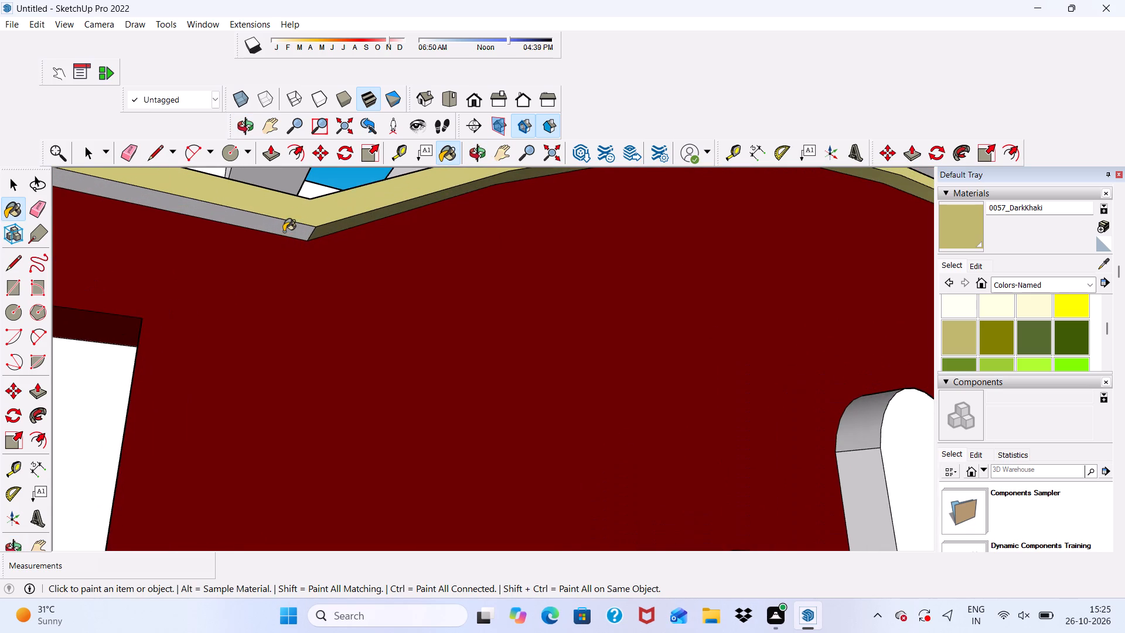
Paint the arch's curved top face and the adjoining flat parapet top with 0057_DarkKhaki.
{"action": "scroll", "coordinate": [284, 244], "scroll_direction": "down", "scroll_amount": 12}
{"action": "middle_click_drag", "start_coordinate": [445, 326], "coordinate": [533, 505]}
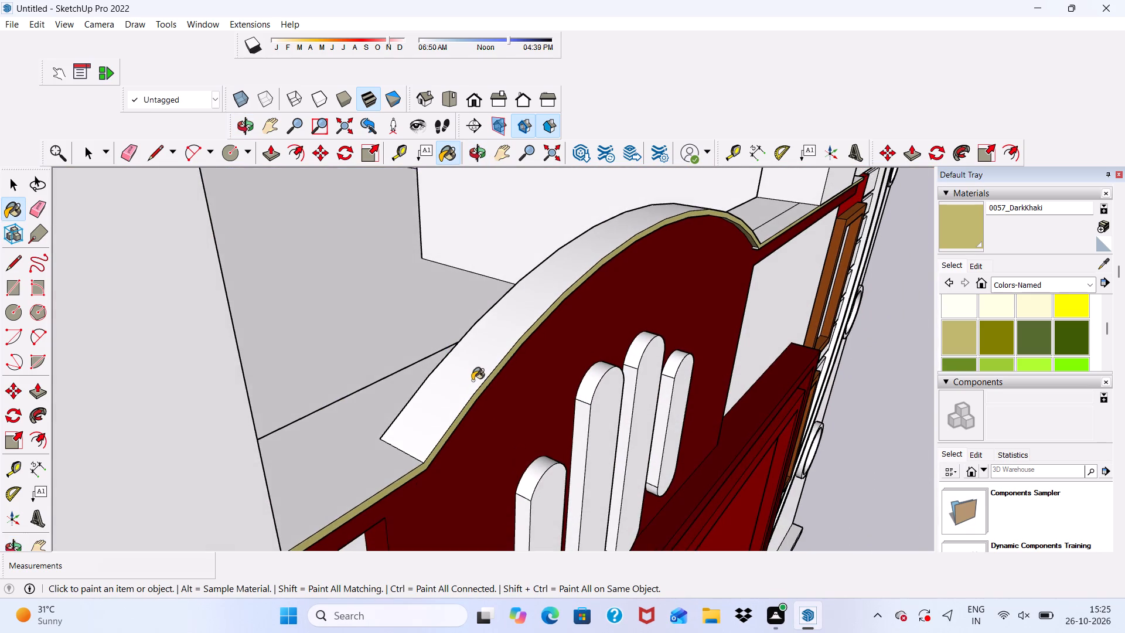
{"action": "left_click", "coordinate": [473, 375]}
{"action": "scroll", "coordinate": [454, 316], "scroll_direction": "down", "scroll_amount": 6}
{"action": "middle_click_drag", "start_coordinate": [506, 371], "coordinate": [425, 395]}
{"action": "scroll", "coordinate": [424, 397], "scroll_direction": "up", "scroll_amount": 5}
{"action": "scroll", "coordinate": [258, 353], "scroll_direction": "up", "scroll_amount": 5}
{"action": "scroll", "coordinate": [250, 366], "scroll_direction": "down", "scroll_amount": 1}
{"action": "left_click", "coordinate": [250, 371]}
Paint the remaining flat top faces of the parapet between the arch and the red facade panel with 0057_DarkKhaki.
{"action": "scroll", "coordinate": [216, 345], "scroll_direction": "down", "scroll_amount": 6}
{"action": "scroll", "coordinate": [662, 295], "scroll_direction": "up", "scroll_amount": 5}
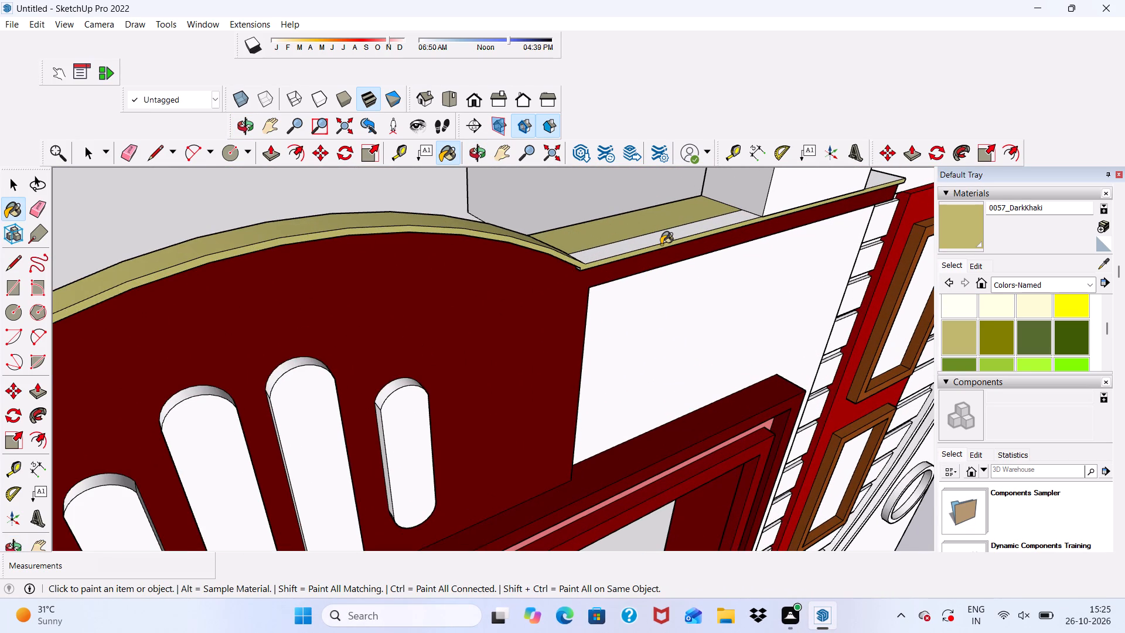
{"action": "left_click", "coordinate": [661, 244]}
{"action": "left_click", "coordinate": [656, 234]}
{"action": "middle_click_drag", "start_coordinate": [649, 247], "coordinate": [521, 281]}
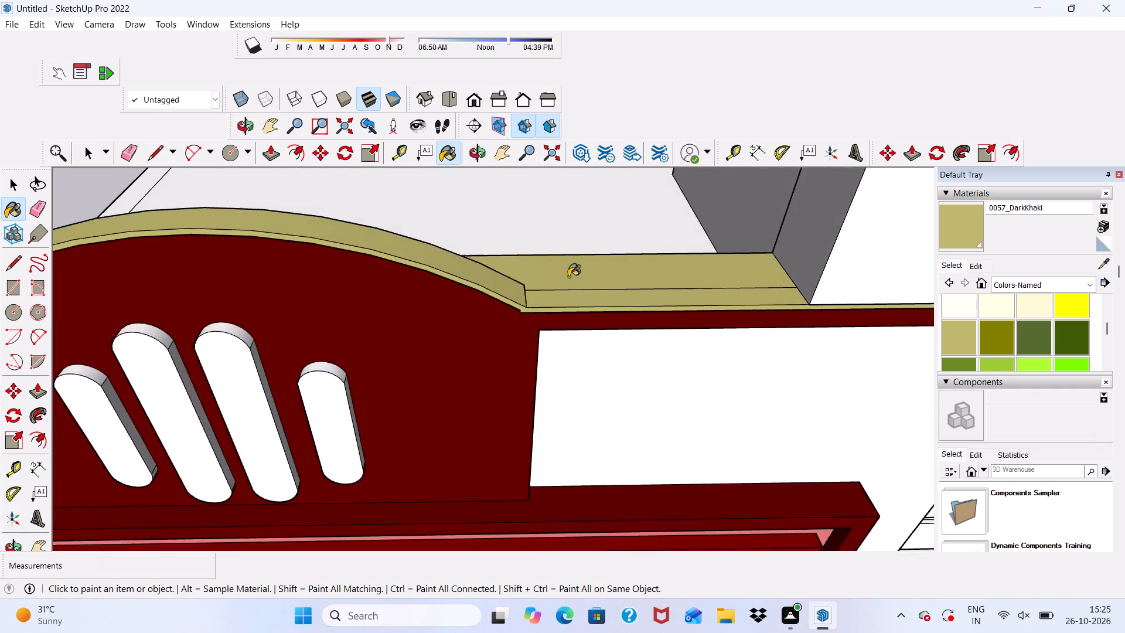
{"action": "scroll", "coordinate": [568, 277], "scroll_direction": "down", "scroll_amount": 5}
{"action": "scroll", "coordinate": [936, 293], "scroll_direction": "up", "scroll_amount": 5}
{"action": "left_click", "coordinate": [882, 285]}
Paint the trim's straight underside toward the red facade panel and its small corner face at the arch with 0057_DarkKhaki.
{"action": "middle_click_drag", "start_coordinate": [853, 324], "coordinate": [812, 151]}
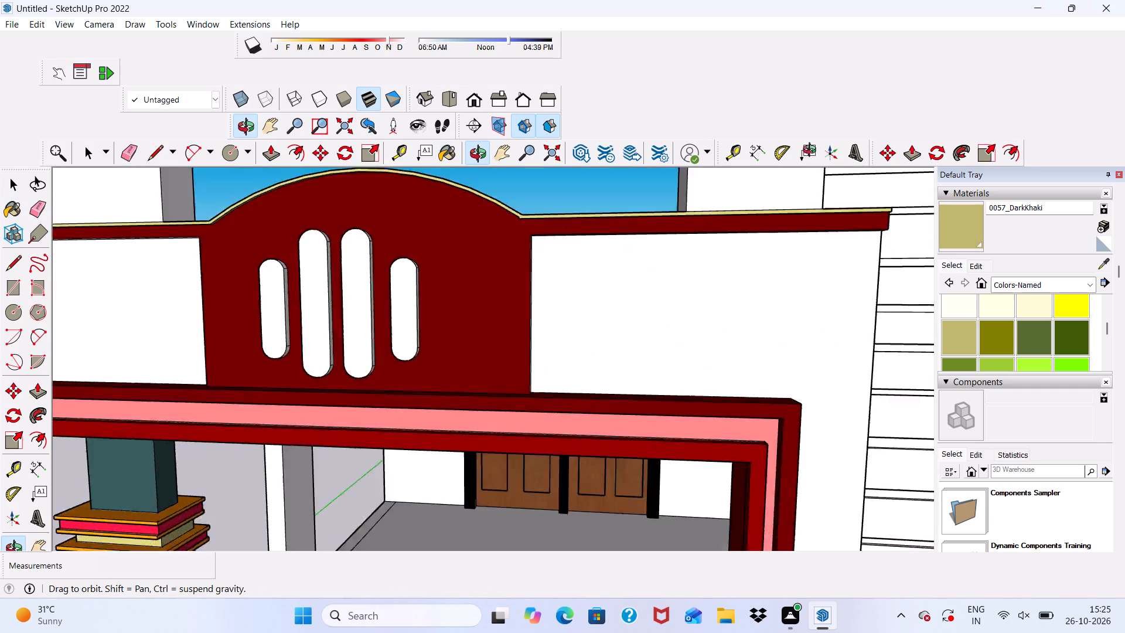
{"action": "middle_click_drag", "start_coordinate": [812, 151], "coordinate": [814, 97]}
{"action": "scroll", "coordinate": [759, 168], "scroll_direction": "up", "scroll_amount": 20}
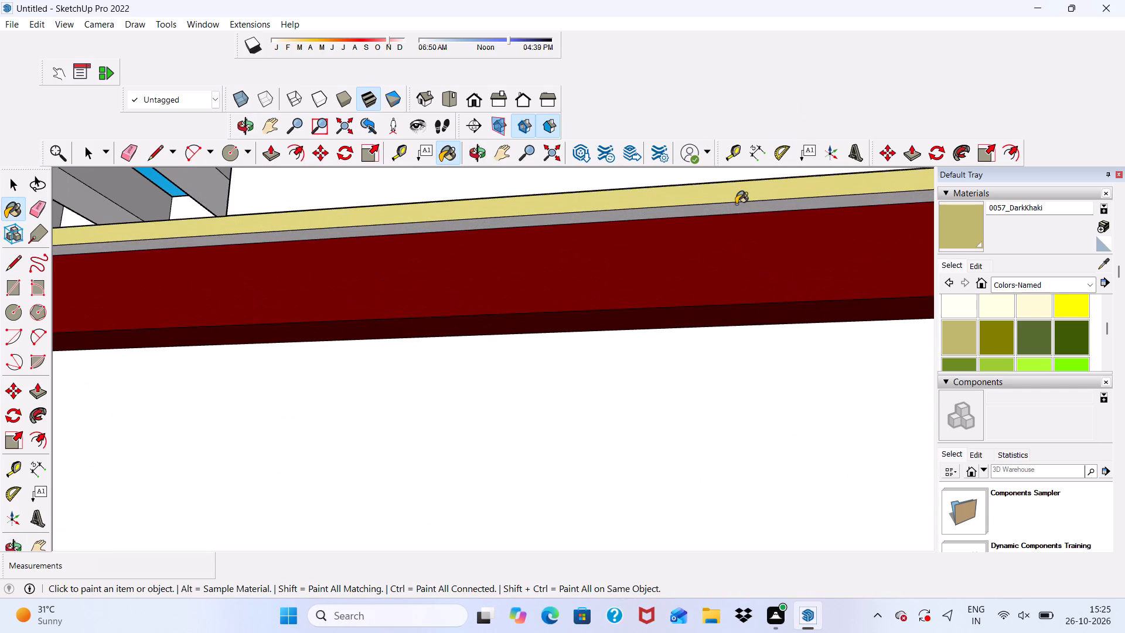
{"action": "left_click", "coordinate": [736, 204]}
{"action": "scroll", "coordinate": [737, 204], "scroll_direction": "down", "scroll_amount": 12}
{"action": "scroll", "coordinate": [207, 231], "scroll_direction": "up", "scroll_amount": 6}
{"action": "middle_click_drag", "start_coordinate": [207, 237], "coordinate": [302, 107]}
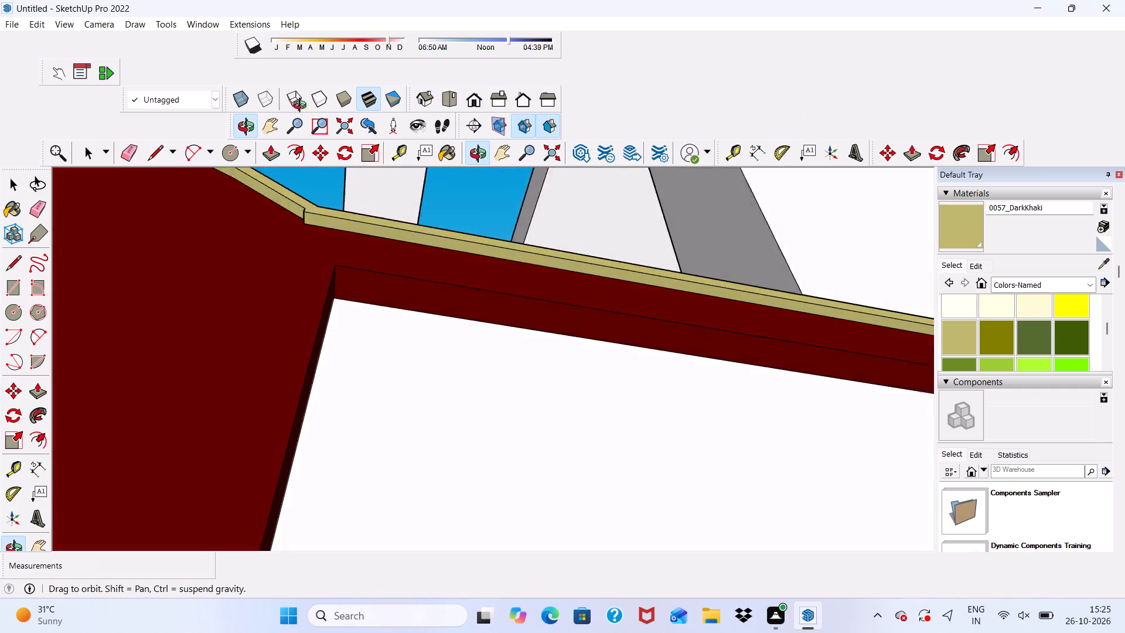
{"action": "middle_click_drag", "start_coordinate": [302, 107], "coordinate": [422, 166]}
{"action": "scroll", "coordinate": [439, 181], "scroll_direction": "up", "scroll_amount": 1}
{"action": "scroll", "coordinate": [389, 230], "scroll_direction": "down", "scroll_amount": 12}
{"action": "scroll", "coordinate": [414, 254], "scroll_direction": "up", "scroll_amount": 7}
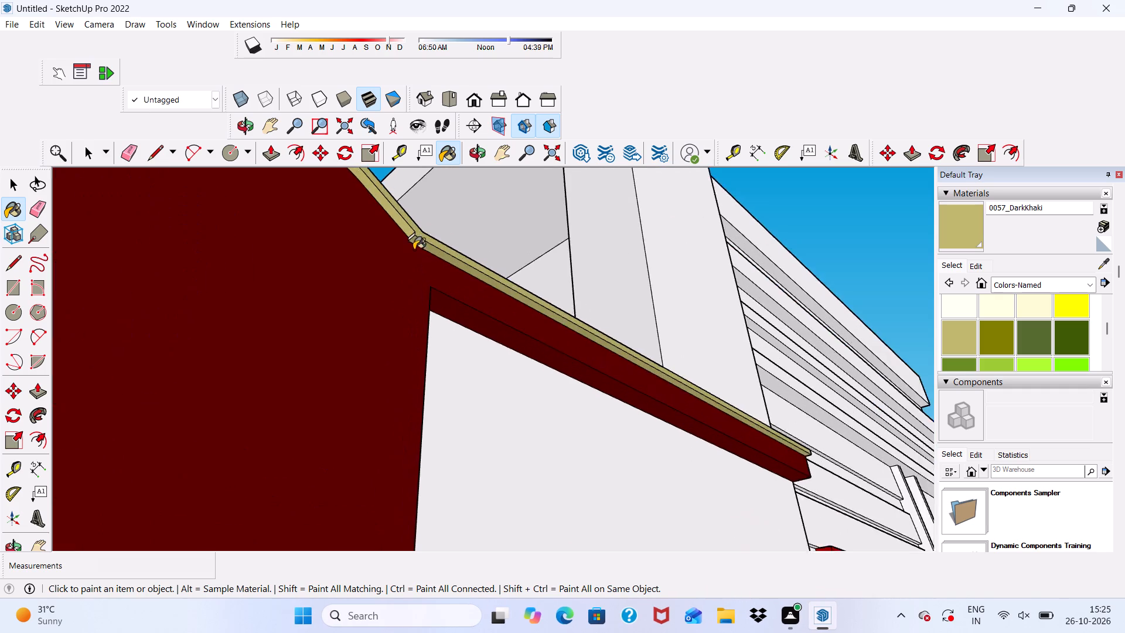
{"action": "scroll", "coordinate": [414, 250], "scroll_direction": "up", "scroll_amount": 12}
{"action": "left_click", "coordinate": [410, 222]}
Paint the front faces of the two rounded vertical bars nearest the pillar on the arched panel with 0057_DarkKhaki.
{"action": "scroll", "coordinate": [410, 230], "scroll_direction": "down", "scroll_amount": 10}
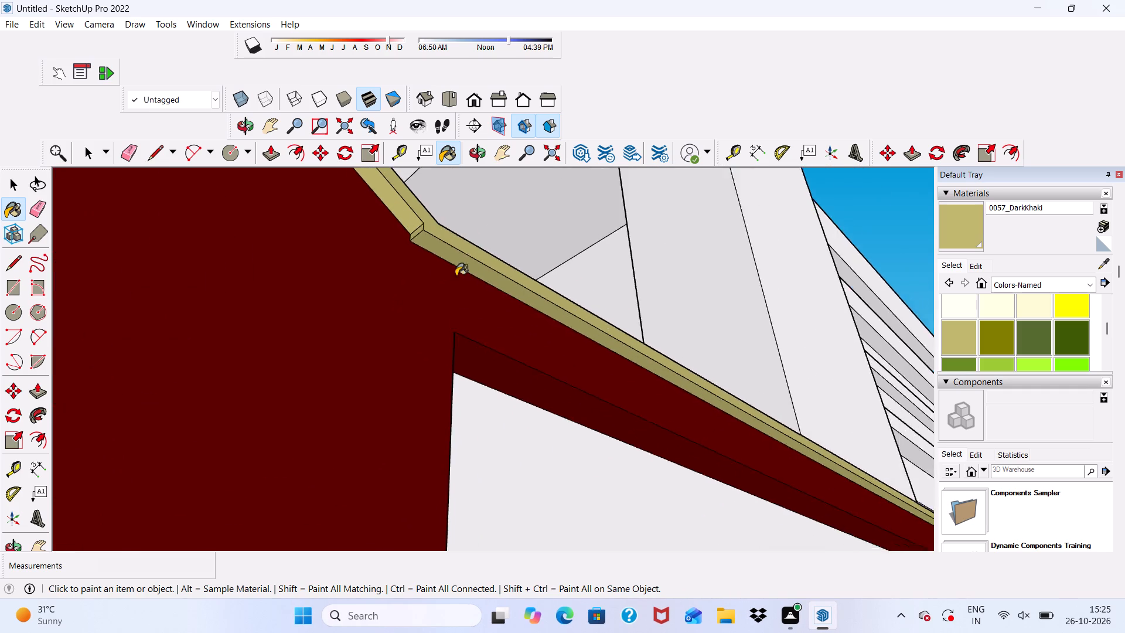
{"action": "scroll", "coordinate": [456, 276], "scroll_direction": "down", "scroll_amount": 19}
{"action": "scroll", "coordinate": [356, 222], "scroll_direction": "up", "scroll_amount": 7}
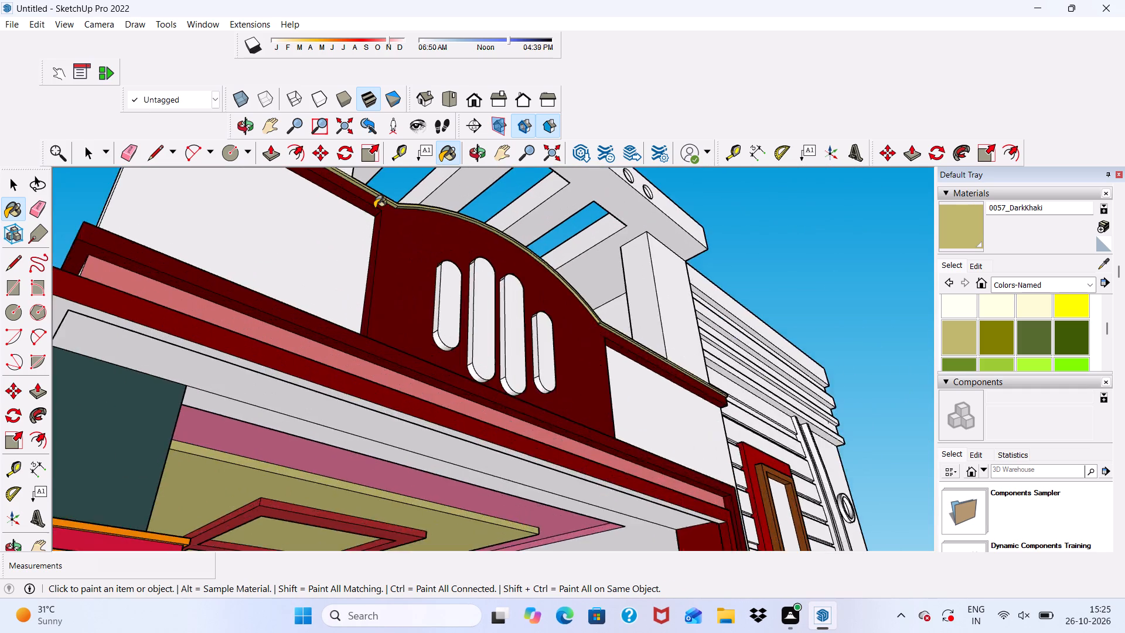
{"action": "scroll", "coordinate": [374, 208], "scroll_direction": "up", "scroll_amount": 9}
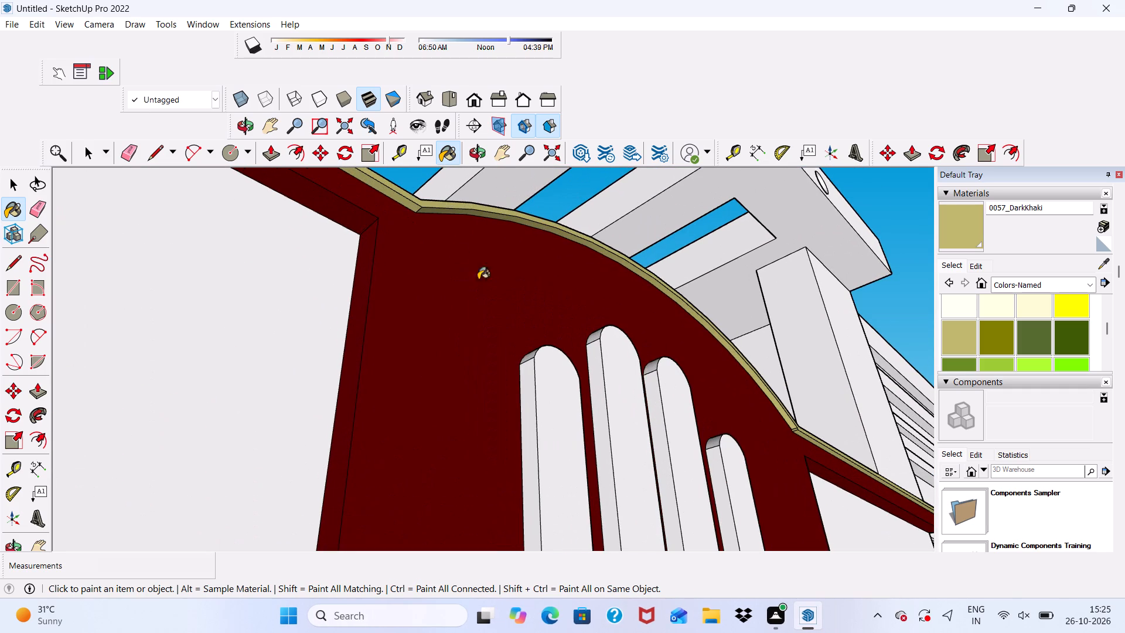
{"action": "scroll", "coordinate": [525, 339], "scroll_direction": "down", "scroll_amount": 3}
{"action": "middle_click_drag", "start_coordinate": [555, 387], "coordinate": [337, 409]}
{"action": "scroll", "coordinate": [340, 409], "scroll_direction": "up", "scroll_amount": 4}
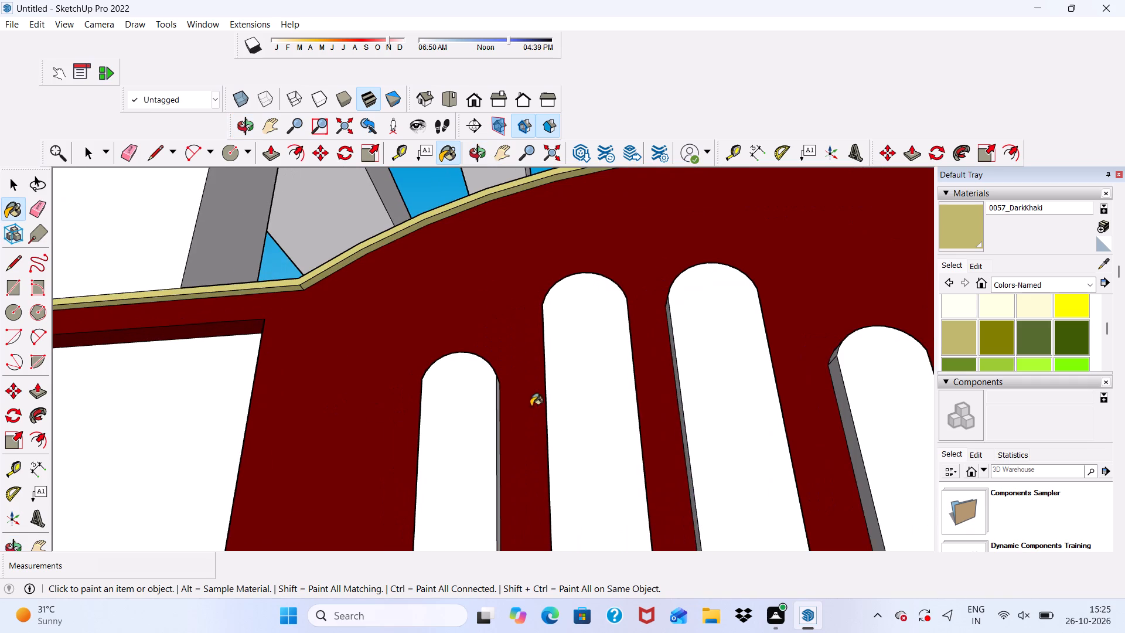
{"action": "left_click", "coordinate": [489, 410]}
{"action": "left_click_drag", "start_coordinate": [561, 406], "coordinate": [568, 410]}
Edit the 0057_DarkKhaki material's colour to a darker, more saturated olive green using the colour wheel.
{"action": "scroll", "coordinate": [589, 379], "scroll_direction": "down", "scroll_amount": 4}
{"action": "scroll", "coordinate": [464, 370], "scroll_direction": "down", "scroll_amount": 4}
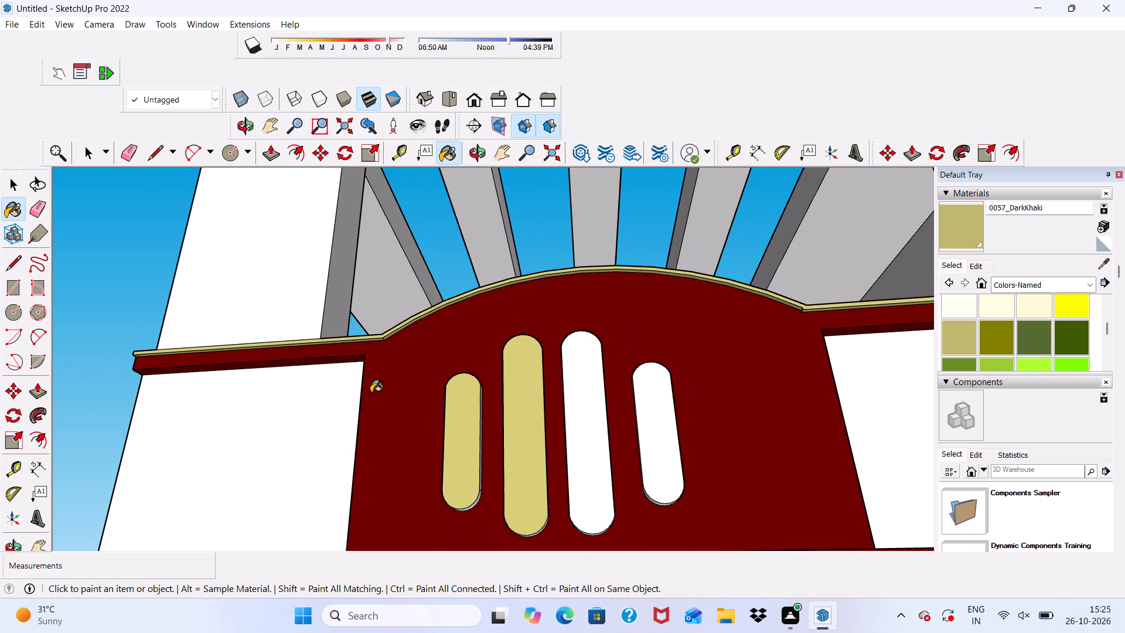
{"action": "scroll", "coordinate": [366, 387], "scroll_direction": "down", "scroll_amount": 10}
{"action": "middle_click_drag", "start_coordinate": [503, 359], "coordinate": [492, 457]}
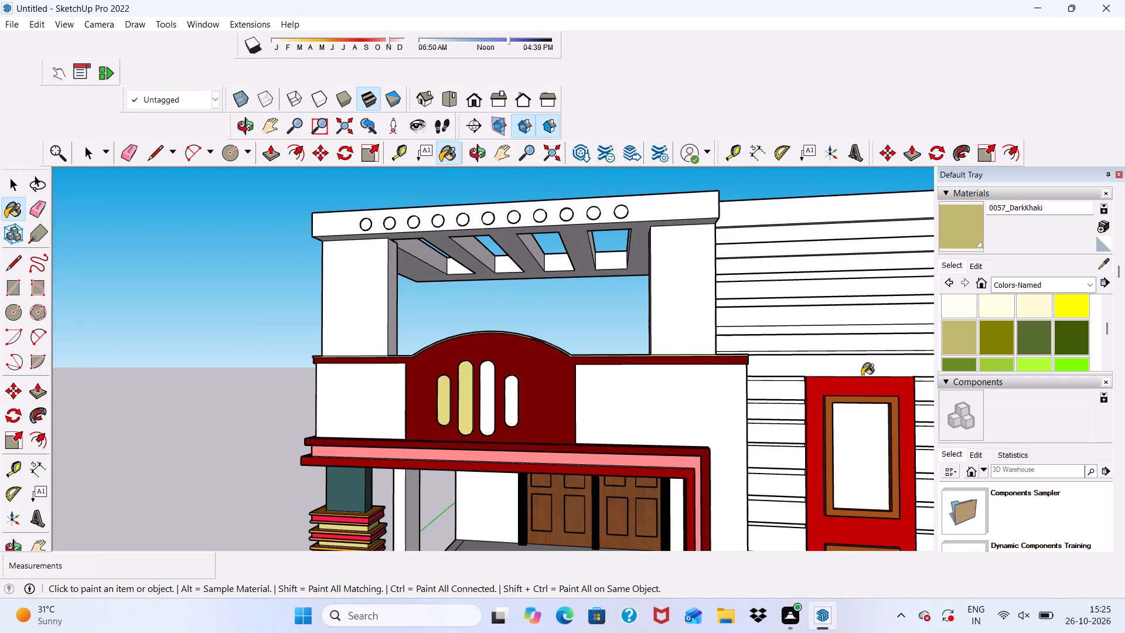
{"action": "left_click", "coordinate": [982, 267]}
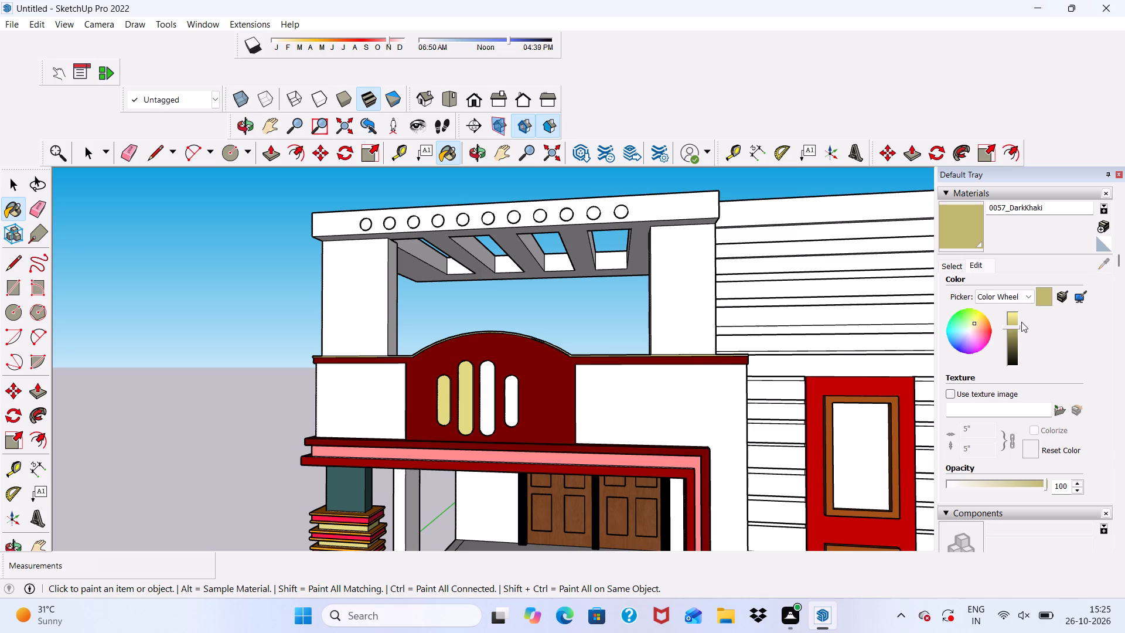
{"action": "left_click_drag", "start_coordinate": [1010, 328], "coordinate": [1010, 338]}
{"action": "scroll", "coordinate": [409, 362], "scroll_direction": "up", "scroll_amount": 15}
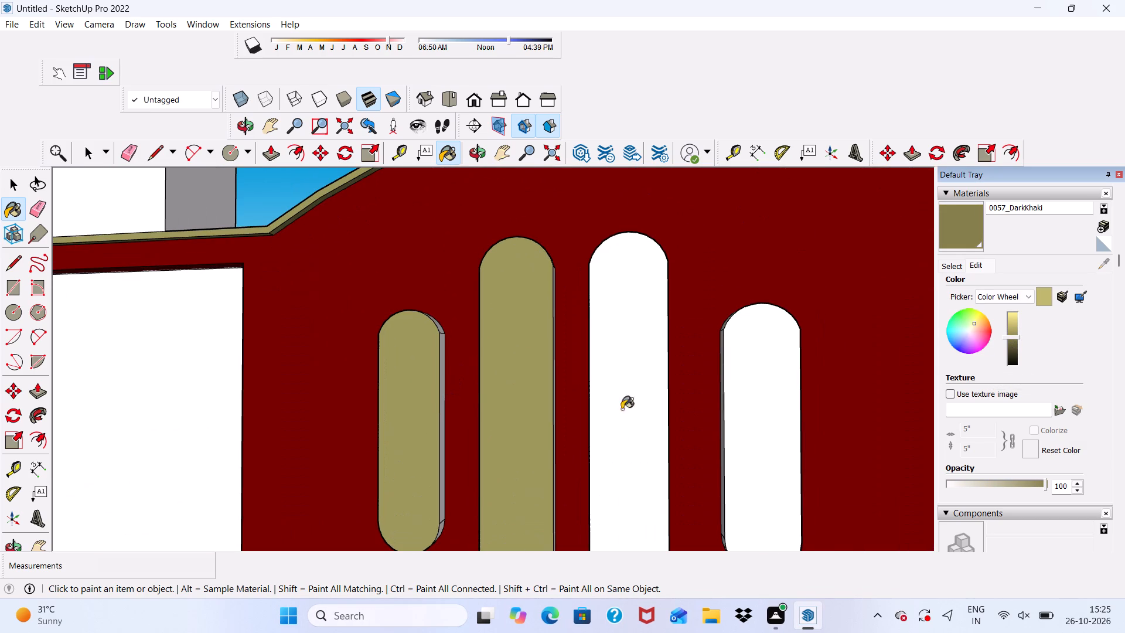
{"action": "left_click", "coordinate": [977, 314]}
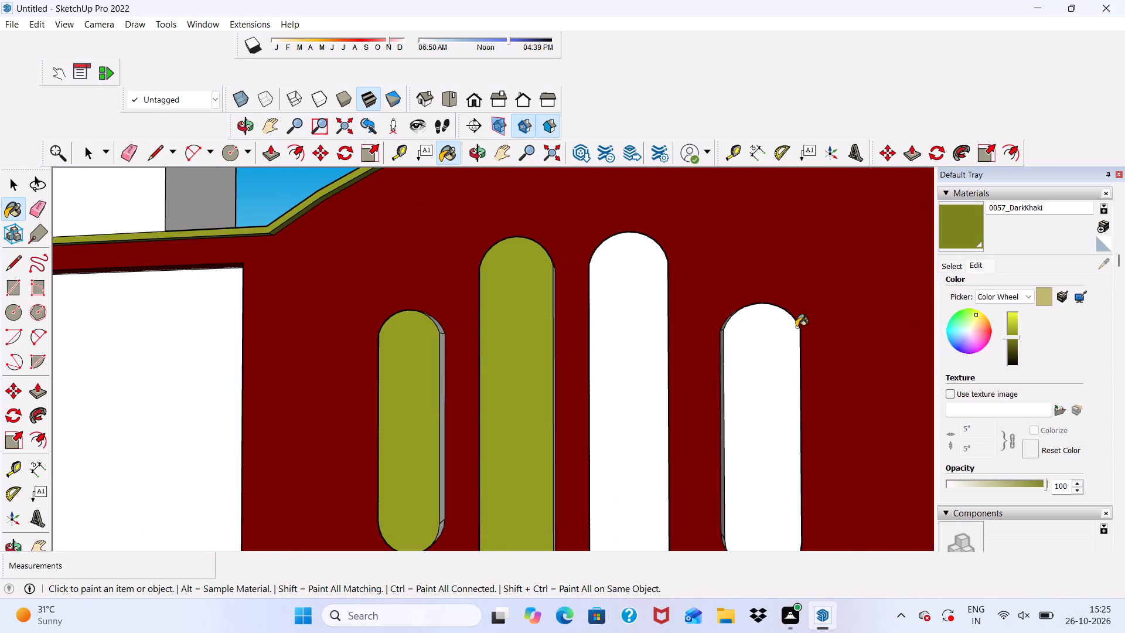
Paint the pillar-facing side faces of the first two rounded bars with the edited 0057_DarkKhaki.
{"action": "scroll", "coordinate": [575, 355], "scroll_direction": "down", "scroll_amount": 6}
{"action": "middle_click_drag", "start_coordinate": [459, 348], "coordinate": [581, 332]}
{"action": "scroll", "coordinate": [562, 356], "scroll_direction": "up", "scroll_amount": 10}
{"action": "scroll", "coordinate": [438, 348], "scroll_direction": "down", "scroll_amount": 7}
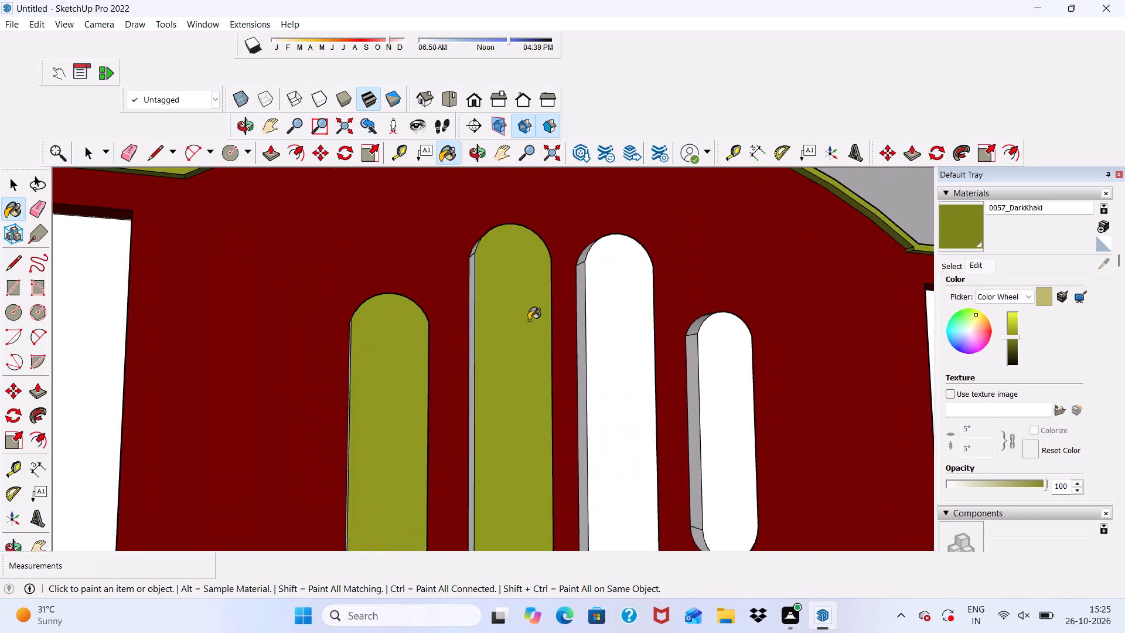
{"action": "scroll", "coordinate": [529, 320], "scroll_direction": "down", "scroll_amount": 6}
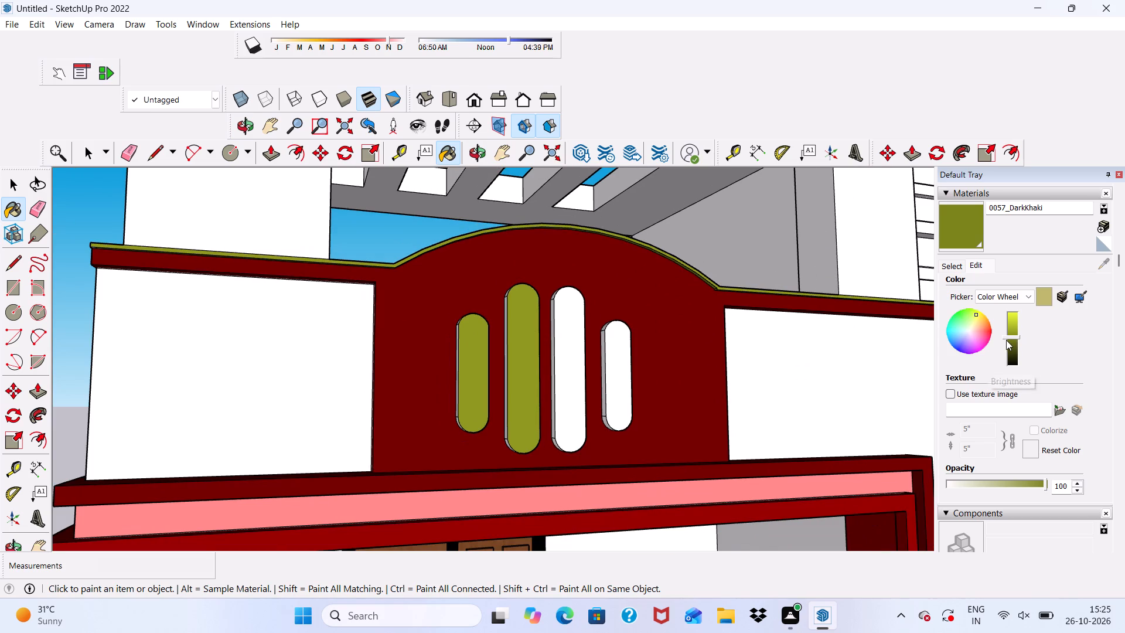
{"action": "scroll", "coordinate": [481, 366], "scroll_direction": "up", "scroll_amount": 18}
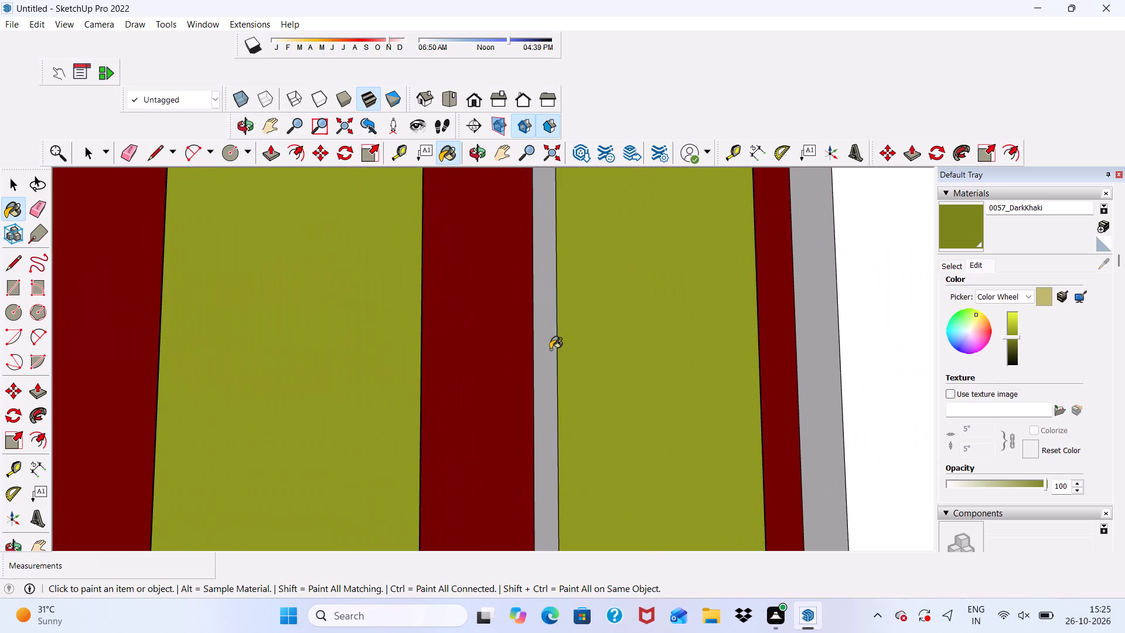
{"action": "left_click", "coordinate": [551, 349]}
{"action": "scroll", "coordinate": [500, 361], "scroll_direction": "down", "scroll_amount": 7}
{"action": "middle_click_drag", "start_coordinate": [437, 380], "coordinate": [582, 390]}
{"action": "scroll", "coordinate": [404, 350], "scroll_direction": "up", "scroll_amount": 1}
{"action": "left_click", "coordinate": [438, 342]}
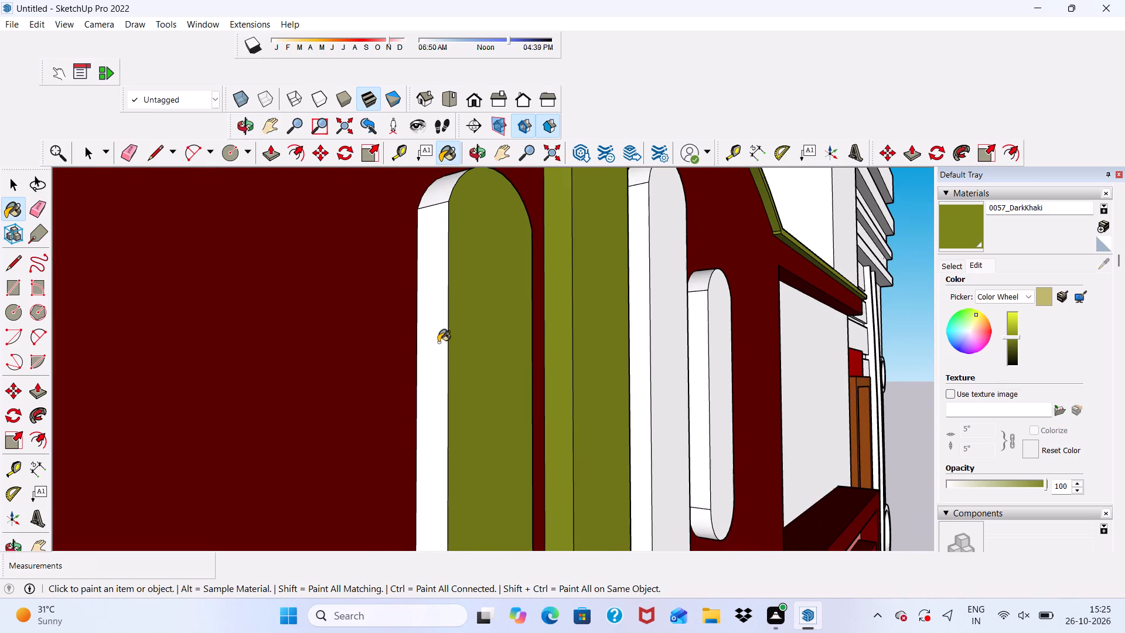
Paint the first rounded bar's opposite side face and its curved top and bottom end faces with the edited 0057_DarkKhaki.
{"action": "scroll", "coordinate": [481, 359], "scroll_direction": "down", "scroll_amount": 3}
{"action": "middle_click_drag", "start_coordinate": [489, 380], "coordinate": [213, 428]}
{"action": "scroll", "coordinate": [433, 349], "scroll_direction": "up", "scroll_amount": 9}
{"action": "left_click", "coordinate": [287, 348]}
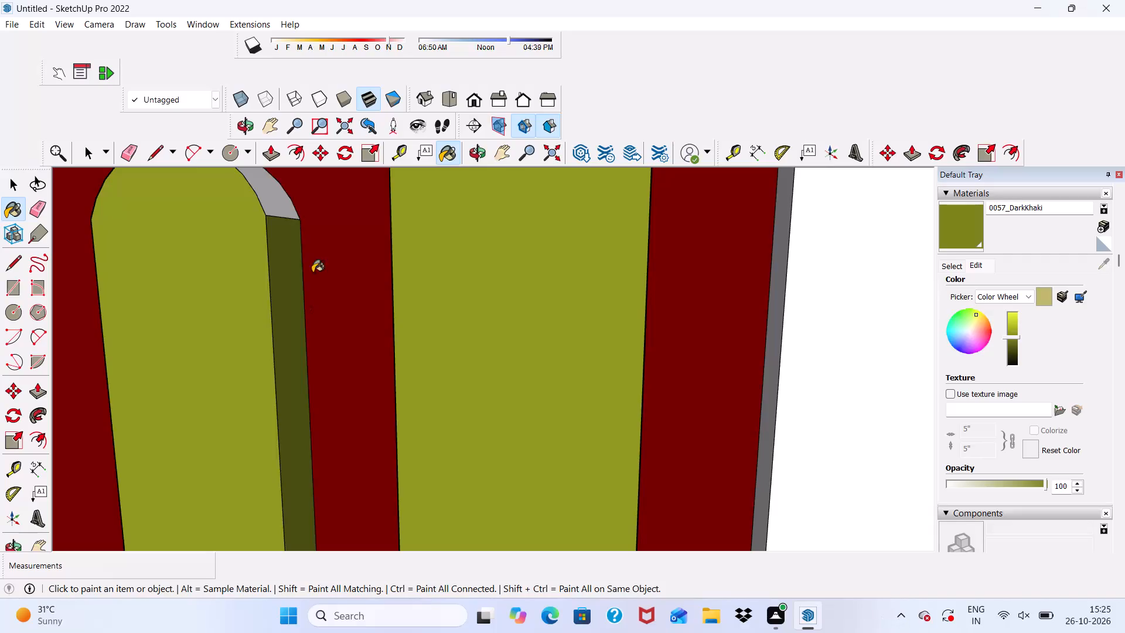
{"action": "left_click", "coordinate": [275, 206]}
{"action": "scroll", "coordinate": [283, 266], "scroll_direction": "down", "scroll_amount": 10}
{"action": "middle_click_drag", "start_coordinate": [461, 393], "coordinate": [302, 501]}
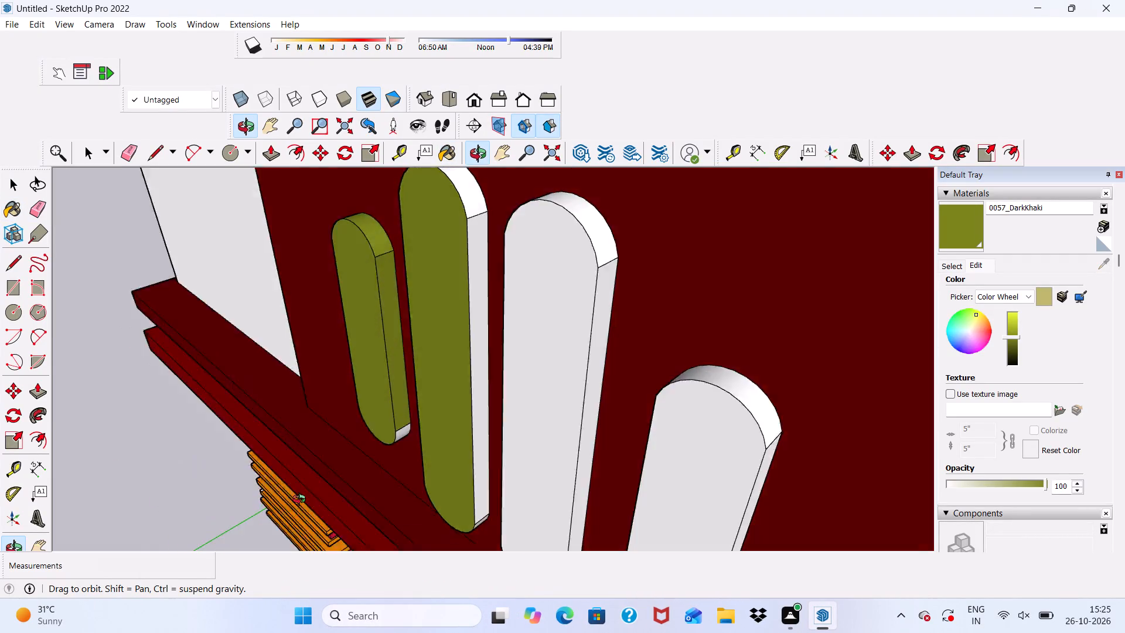
{"action": "middle_click_drag", "start_coordinate": [302, 501], "coordinate": [459, 403]}
{"action": "scroll", "coordinate": [476, 367], "scroll_direction": "up", "scroll_amount": 5}
{"action": "scroll", "coordinate": [476, 367], "scroll_direction": "down", "scroll_amount": 2}
{"action": "scroll", "coordinate": [268, 427], "scroll_direction": "up", "scroll_amount": 1}
{"action": "scroll", "coordinate": [290, 333], "scroll_direction": "down", "scroll_amount": 5}
{"action": "scroll", "coordinate": [279, 496], "scroll_direction": "up", "scroll_amount": 5}
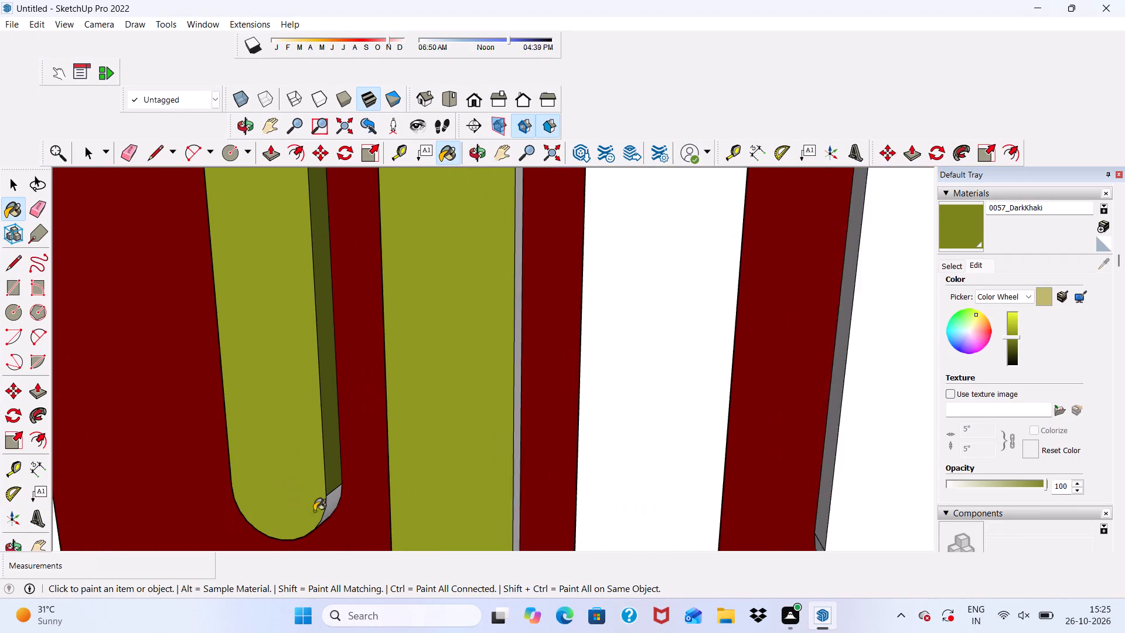
{"action": "scroll", "coordinate": [314, 511], "scroll_direction": "up", "scroll_amount": 4}
{"action": "left_click", "coordinate": [334, 502]}
Paint the second rounded bar's side face away from the pillar and its curved bottom end with the edited 0057_DarkKhaki.
{"action": "scroll", "coordinate": [295, 478], "scroll_direction": "down", "scroll_amount": 5}
{"action": "scroll", "coordinate": [268, 502], "scroll_direction": "up", "scroll_amount": 1}
{"action": "middle_click_drag", "start_coordinate": [281, 465], "coordinate": [204, 391]}
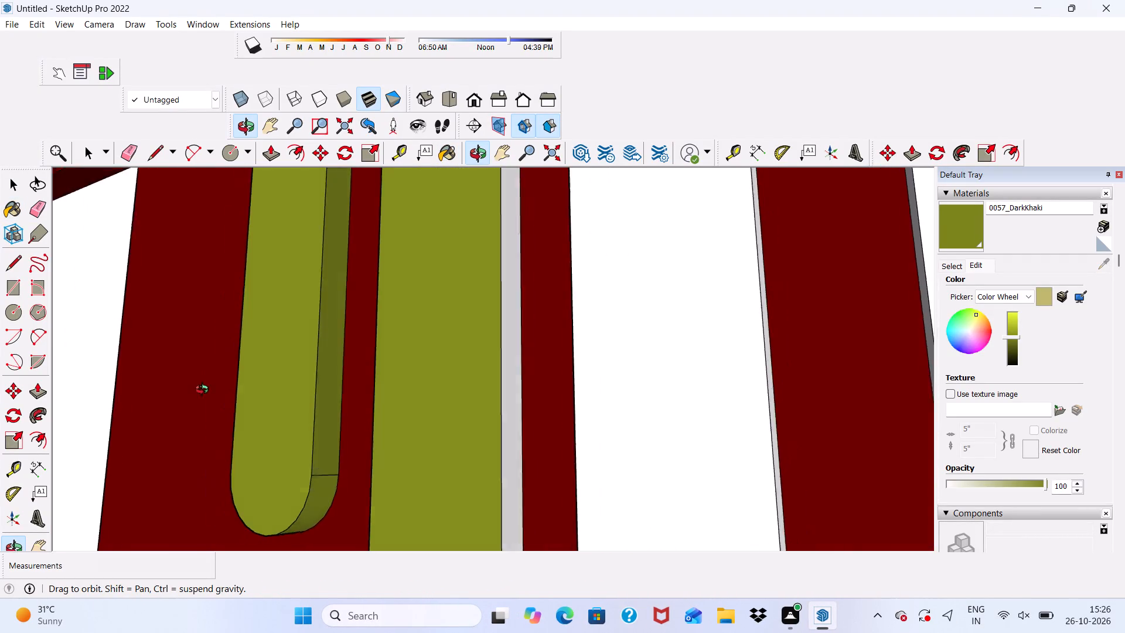
{"action": "middle_click_drag", "start_coordinate": [204, 391], "coordinate": [204, 399]}
{"action": "scroll", "coordinate": [430, 333], "scroll_direction": "down", "scroll_amount": 6}
{"action": "scroll", "coordinate": [482, 396], "scroll_direction": "up", "scroll_amount": 7}
{"action": "left_click", "coordinate": [471, 398]}
{"action": "scroll", "coordinate": [469, 328], "scroll_direction": "down", "scroll_amount": 6}
{"action": "scroll", "coordinate": [402, 535], "scroll_direction": "up", "scroll_amount": 8}
{"action": "left_click", "coordinate": [496, 495]}
Paint the third rounded bar's front, its side face away from the pillar and its curved bottom end with the edited 0057_DarkKhaki.
{"action": "scroll", "coordinate": [496, 495], "scroll_direction": "down", "scroll_amount": 5}
{"action": "left_click", "coordinate": [651, 433]}
{"action": "scroll", "coordinate": [636, 433], "scroll_direction": "down", "scroll_amount": 4}
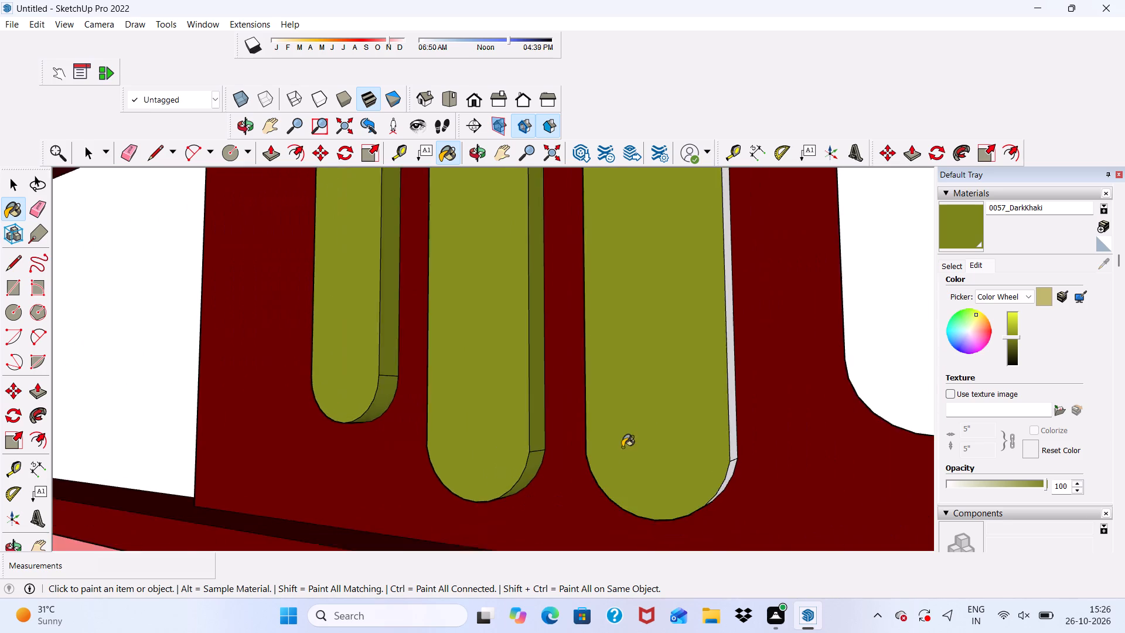
{"action": "middle_click_drag", "start_coordinate": [622, 449], "coordinate": [465, 498]}
{"action": "left_click", "coordinate": [633, 441]}
{"action": "scroll", "coordinate": [619, 539], "scroll_direction": "up", "scroll_amount": 3}
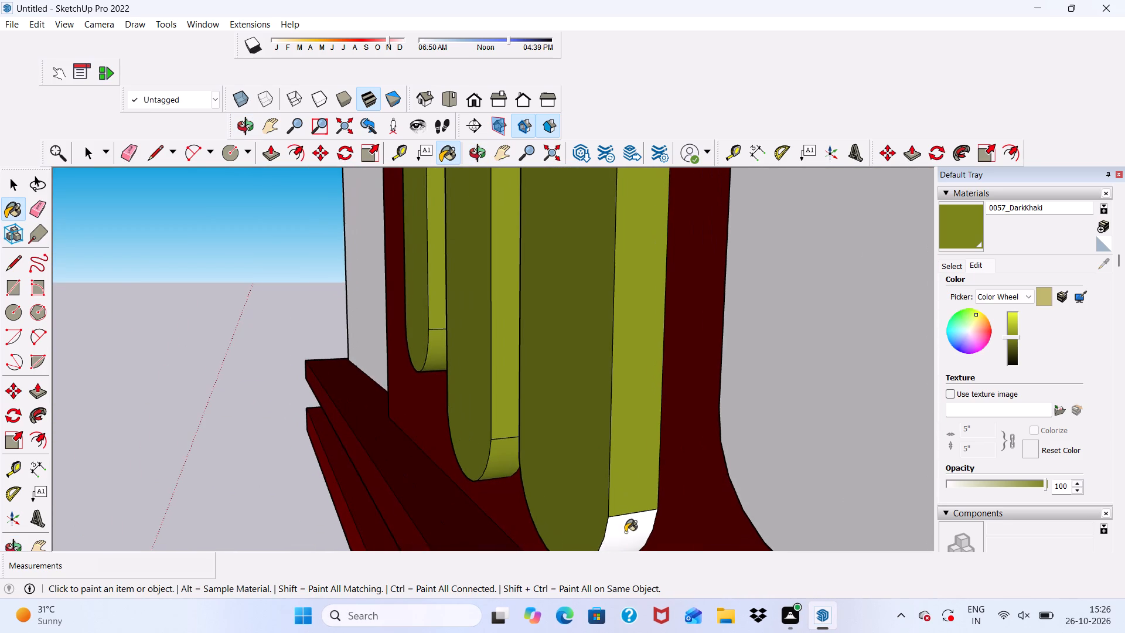
{"action": "left_click", "coordinate": [627, 528]}
Paint the fourth rounded bar's front, curved bottom end and side face away from the pillar with the edited 0057_DarkKhaki.
{"action": "scroll", "coordinate": [580, 418], "scroll_direction": "down", "scroll_amount": 5}
{"action": "left_click_drag", "start_coordinate": [681, 426], "coordinate": [691, 434]}
{"action": "left_click", "coordinate": [765, 485]}
{"action": "left_click", "coordinate": [802, 410]}
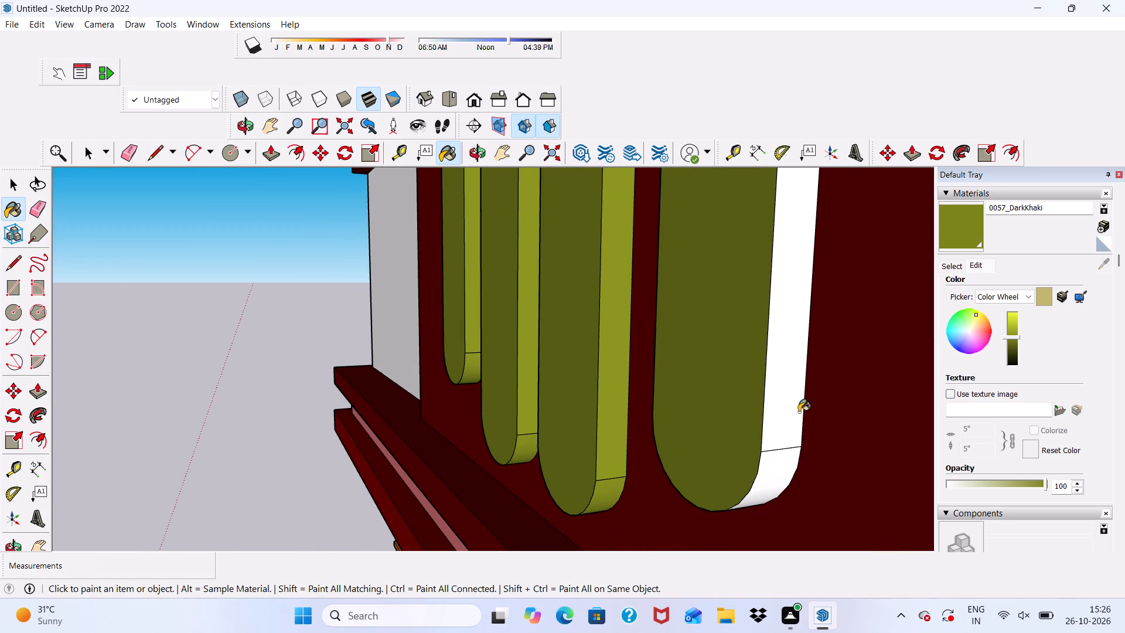
Paint the fourth rounded bar's curved top end and its remaining side face with the edited 0057_DarkKhaki.
{"action": "scroll", "coordinate": [746, 445], "scroll_direction": "down", "scroll_amount": 12}
{"action": "middle_click_drag", "start_coordinate": [680, 417], "coordinate": [670, 535]}
{"action": "scroll", "coordinate": [721, 438], "scroll_direction": "up", "scroll_amount": 3}
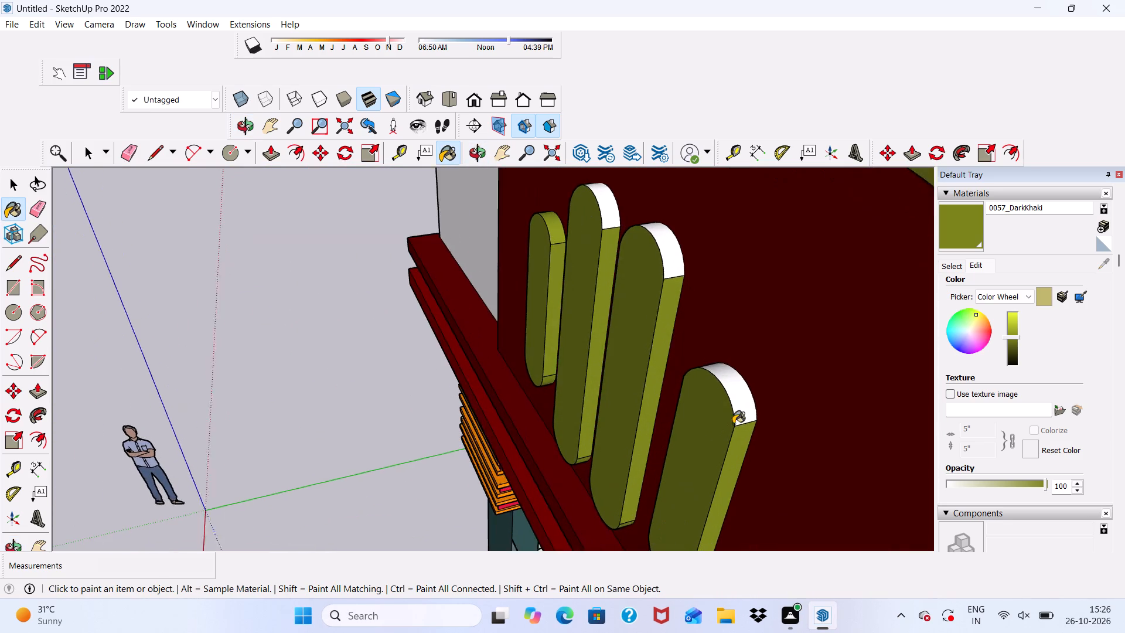
{"action": "scroll", "coordinate": [733, 424], "scroll_direction": "up", "scroll_amount": 1}
{"action": "left_click", "coordinate": [742, 406]}
{"action": "scroll", "coordinate": [695, 419], "scroll_direction": "down", "scroll_amount": 1}
{"action": "middle_click_drag", "start_coordinate": [695, 419], "coordinate": [956, 426]}
{"action": "scroll", "coordinate": [600, 275], "scroll_direction": "up", "scroll_amount": 5}
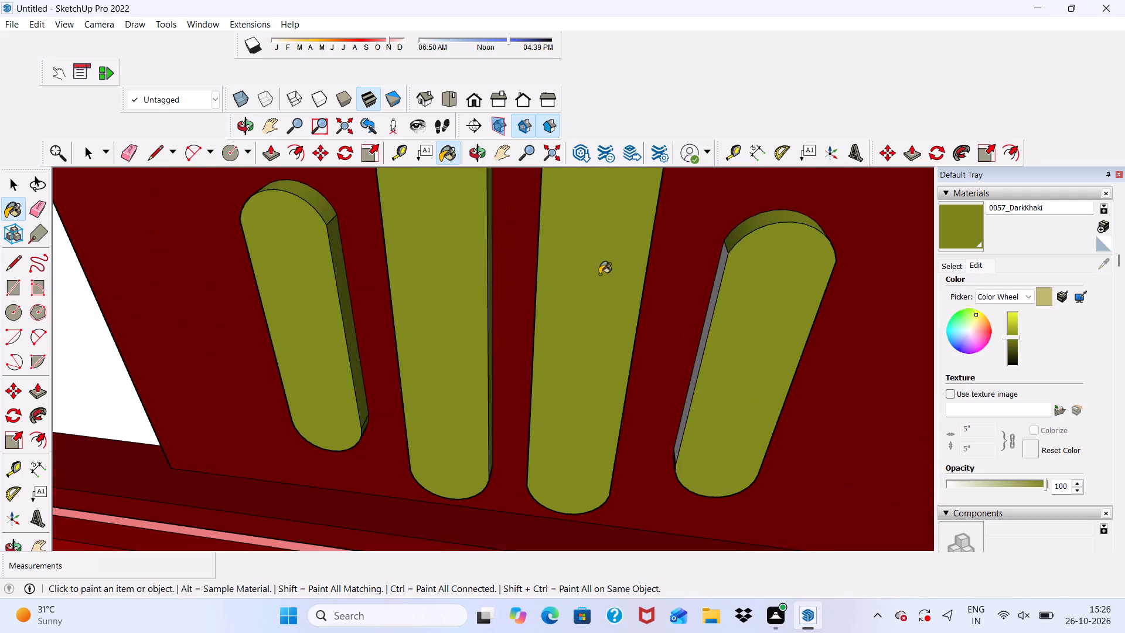
{"action": "scroll", "coordinate": [599, 274], "scroll_direction": "up", "scroll_amount": 1}
{"action": "middle_click_drag", "start_coordinate": [650, 359], "coordinate": [765, 347]}
{"action": "scroll", "coordinate": [746, 323], "scroll_direction": "up", "scroll_amount": 5}
{"action": "left_click", "coordinate": [662, 301]}
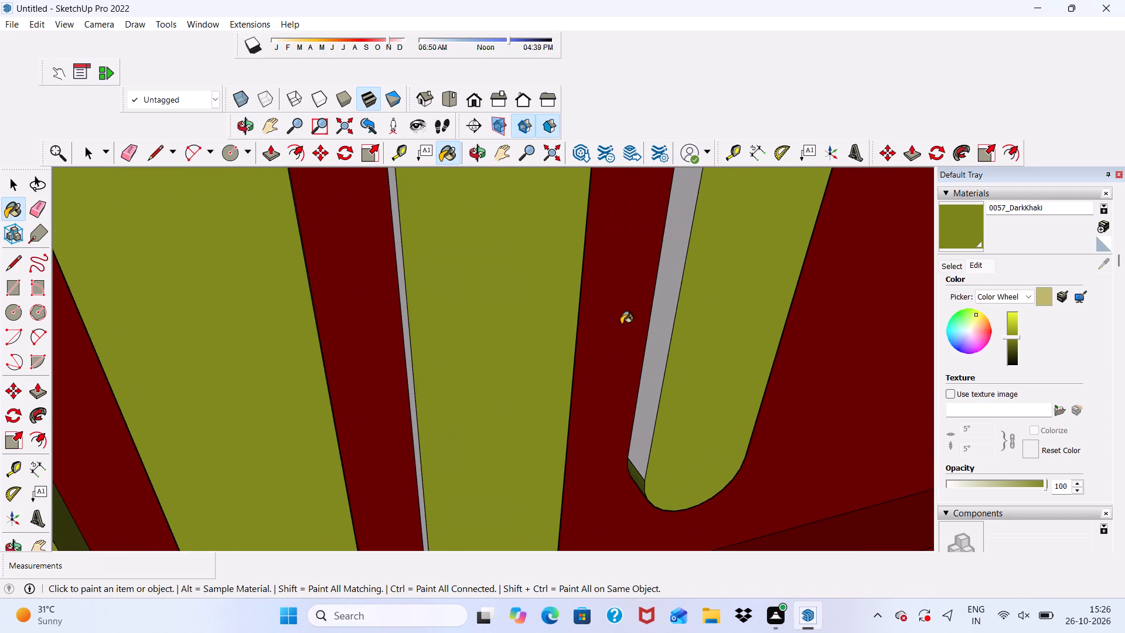
Paint the third rounded bar's remaining side face and the curved top ends of the second and third bars with the edited 0057_DarkKhaki.
{"action": "scroll", "coordinate": [616, 325], "scroll_direction": "down", "scroll_amount": 2}
{"action": "scroll", "coordinate": [424, 324], "scroll_direction": "up", "scroll_amount": 8}
{"action": "left_click", "coordinate": [461, 313]}
{"action": "scroll", "coordinate": [452, 350], "scroll_direction": "down", "scroll_amount": 8}
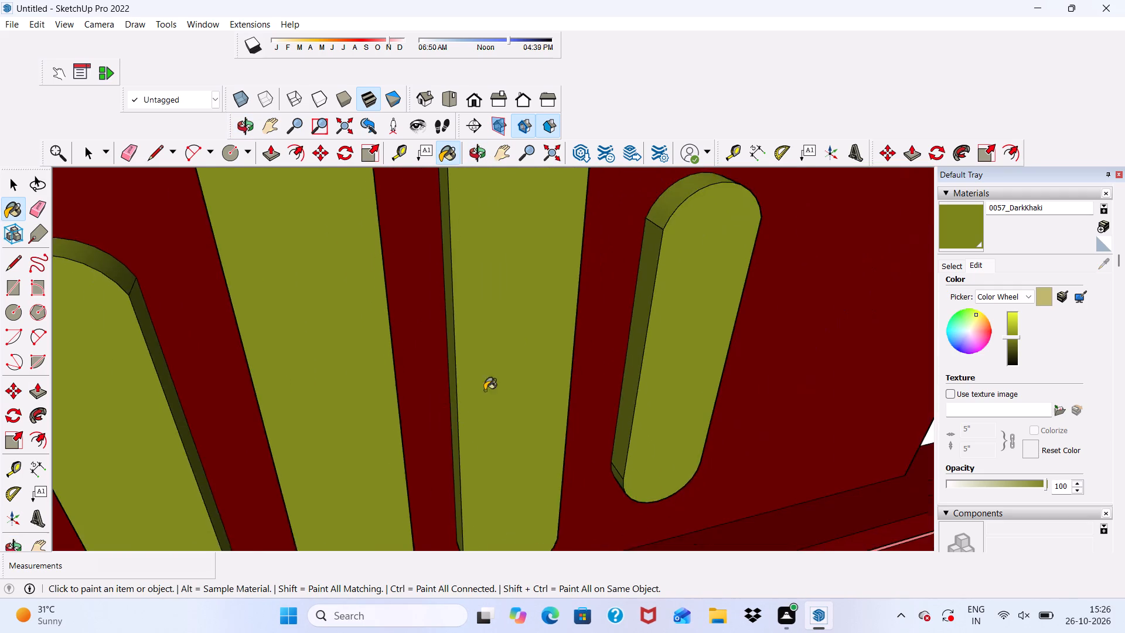
{"action": "scroll", "coordinate": [485, 390], "scroll_direction": "down", "scroll_amount": 3}
{"action": "middle_click_drag", "start_coordinate": [492, 349], "coordinate": [455, 467]}
{"action": "left_click", "coordinate": [465, 224]}
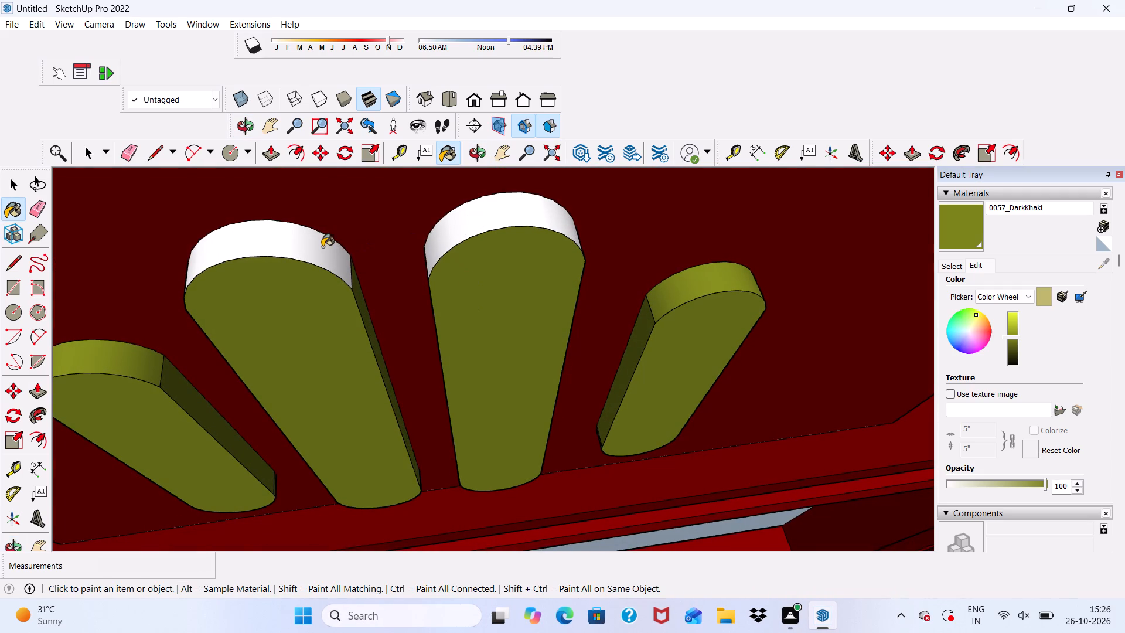
{"action": "left_click", "coordinate": [322, 247]}
Examine the painted parapet bars and the rest of the house front from several angles.
{"action": "scroll", "coordinate": [313, 282], "scroll_direction": "down", "scroll_amount": 5}
{"action": "middle_click_drag", "start_coordinate": [206, 333], "coordinate": [448, 213]}
{"action": "scroll", "coordinate": [451, 216], "scroll_direction": "up", "scroll_amount": 1}
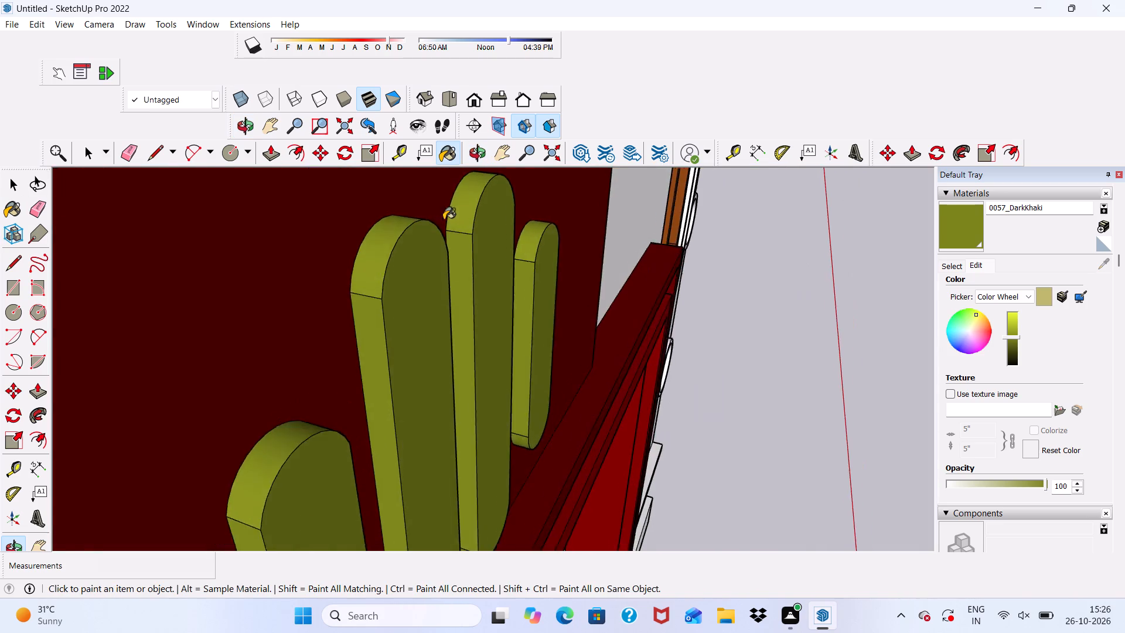
{"action": "scroll", "coordinate": [419, 229], "scroll_direction": "down", "scroll_amount": 8}
{"action": "middle_click_drag", "start_coordinate": [480, 443], "coordinate": [384, 291]}
{"action": "scroll", "coordinate": [321, 409], "scroll_direction": "up", "scroll_amount": 5}
{"action": "scroll", "coordinate": [478, 406], "scroll_direction": "down", "scroll_amount": 11}
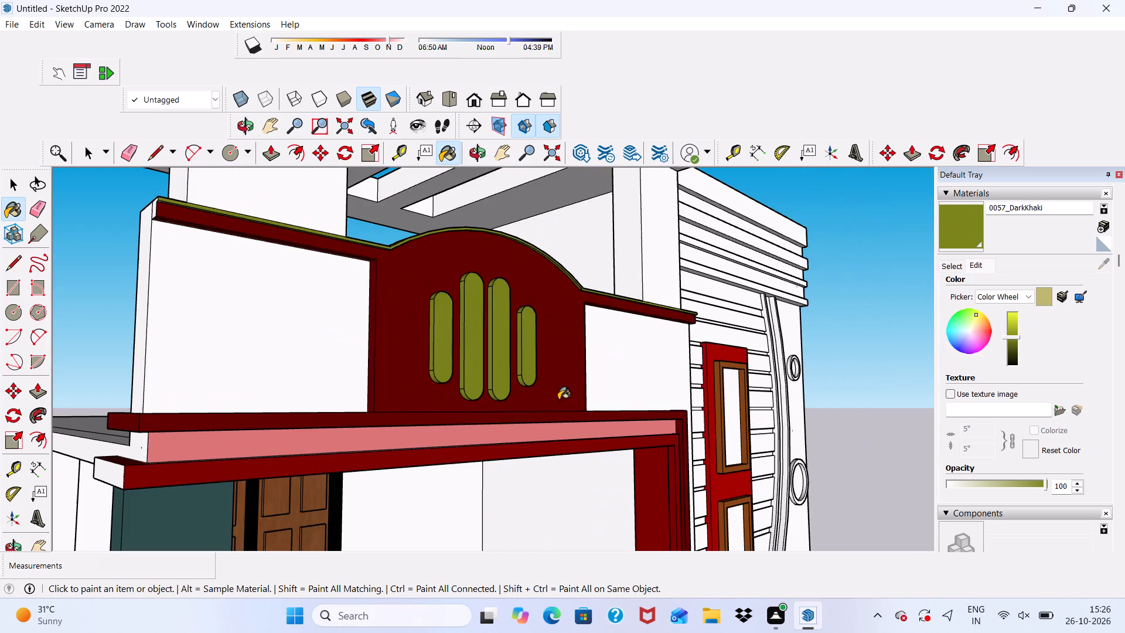
{"action": "middle_click_drag", "start_coordinate": [558, 400], "coordinate": [370, 406]}
{"action": "key", "text": "space"}
{"action": "scroll", "coordinate": [390, 332], "scroll_direction": "down", "scroll_amount": 6}
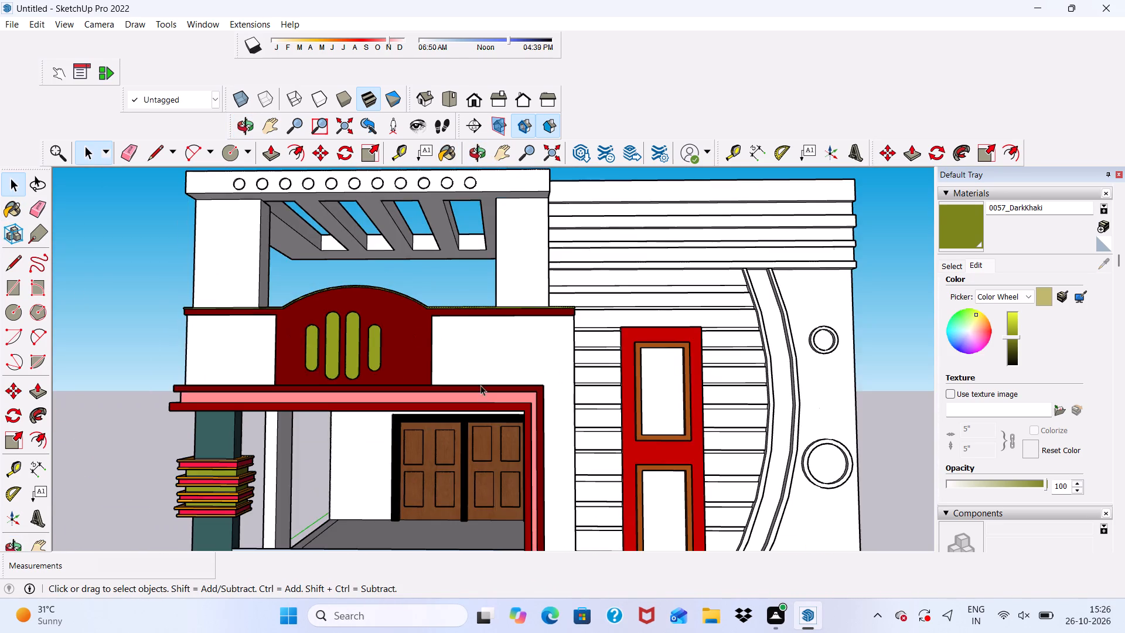
{"action": "middle_click_drag", "start_coordinate": [483, 400], "coordinate": [489, 308]}
{"action": "scroll", "coordinate": [489, 337], "scroll_direction": "up", "scroll_amount": 5}
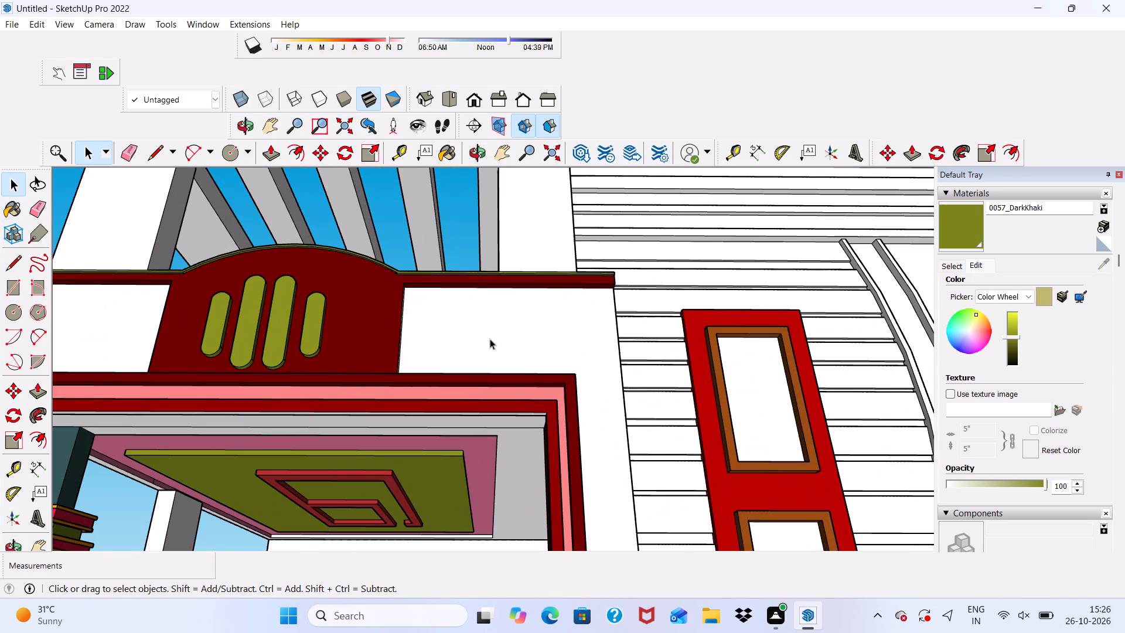
{"action": "scroll", "coordinate": [465, 394], "scroll_direction": "down", "scroll_amount": 2}
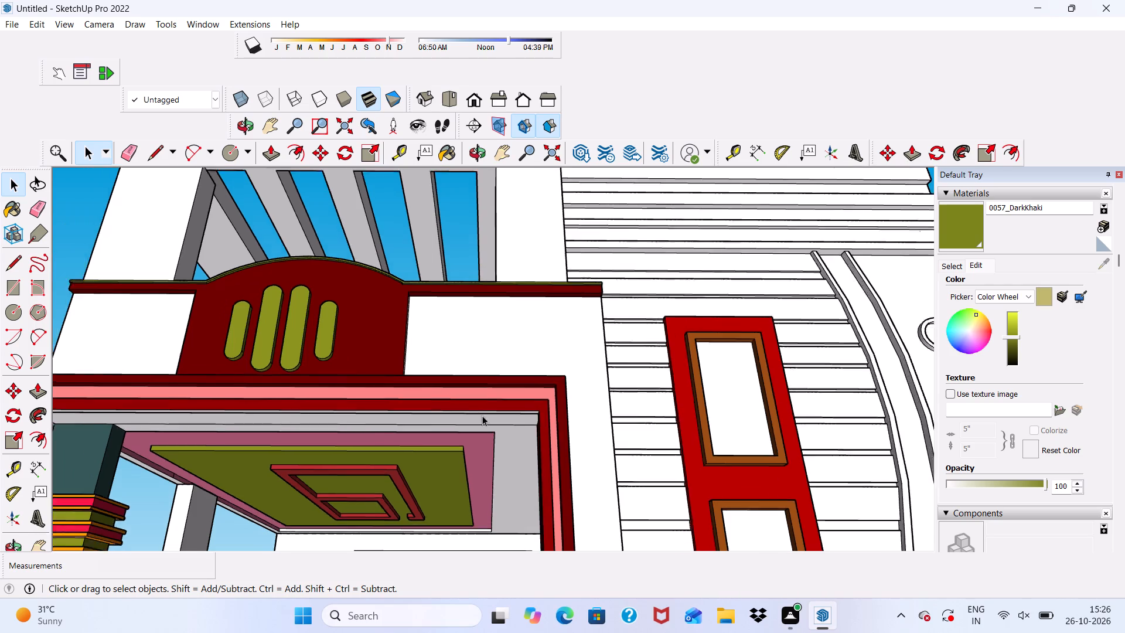
{"action": "scroll", "coordinate": [482, 416], "scroll_direction": "down", "scroll_amount": 2}
{"action": "scroll", "coordinate": [607, 392], "scroll_direction": "up", "scroll_amount": 4}
{"action": "middle_click_drag", "start_coordinate": [595, 307], "coordinate": [587, 423]}
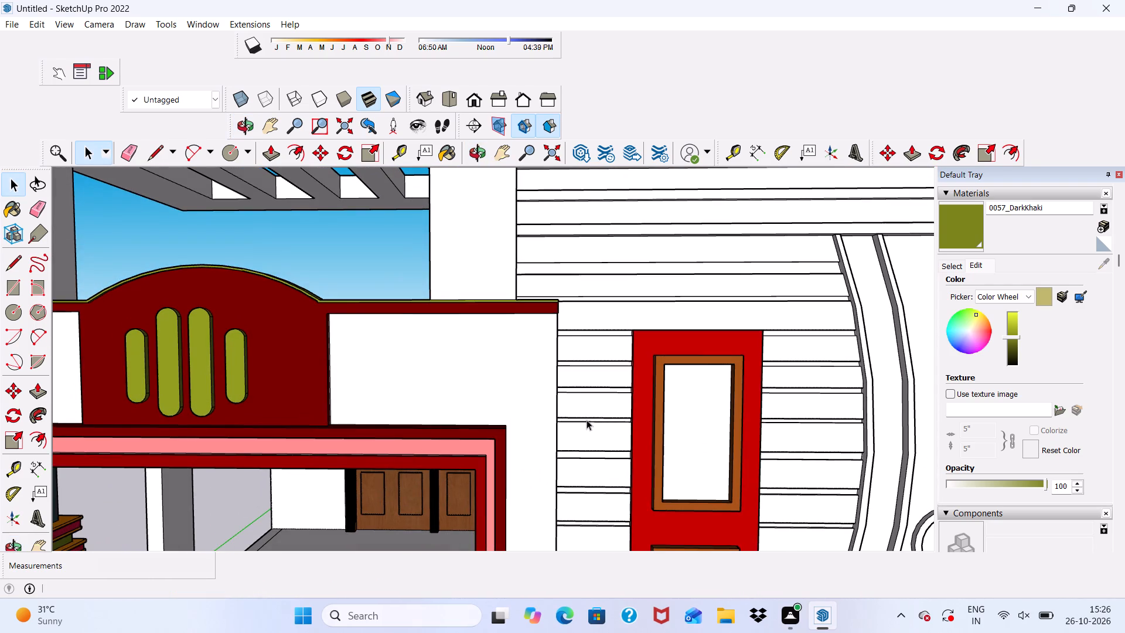
{"action": "scroll", "coordinate": [521, 409], "scroll_direction": "down", "scroll_amount": 8}
{"action": "middle_click_drag", "start_coordinate": [540, 445], "coordinate": [552, 478]}
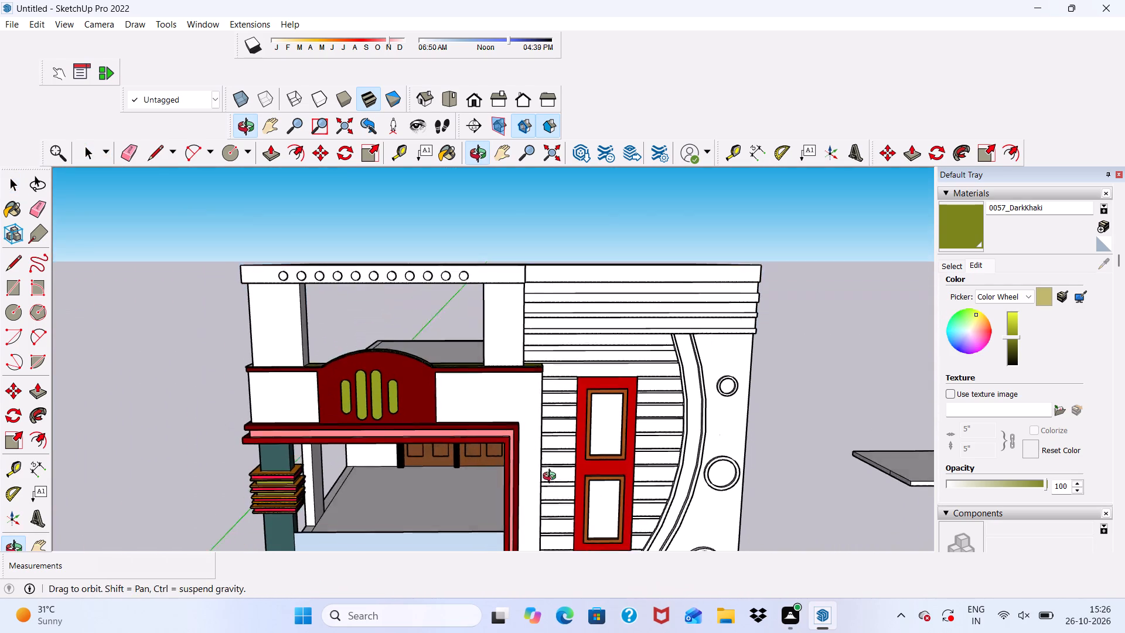
{"action": "middle_click_drag", "start_coordinate": [552, 478], "coordinate": [560, 484]}
Browse the named colours, switch to the Colors collection and pick Color H08 as the paint material.
{"action": "left_click", "coordinate": [947, 267]}
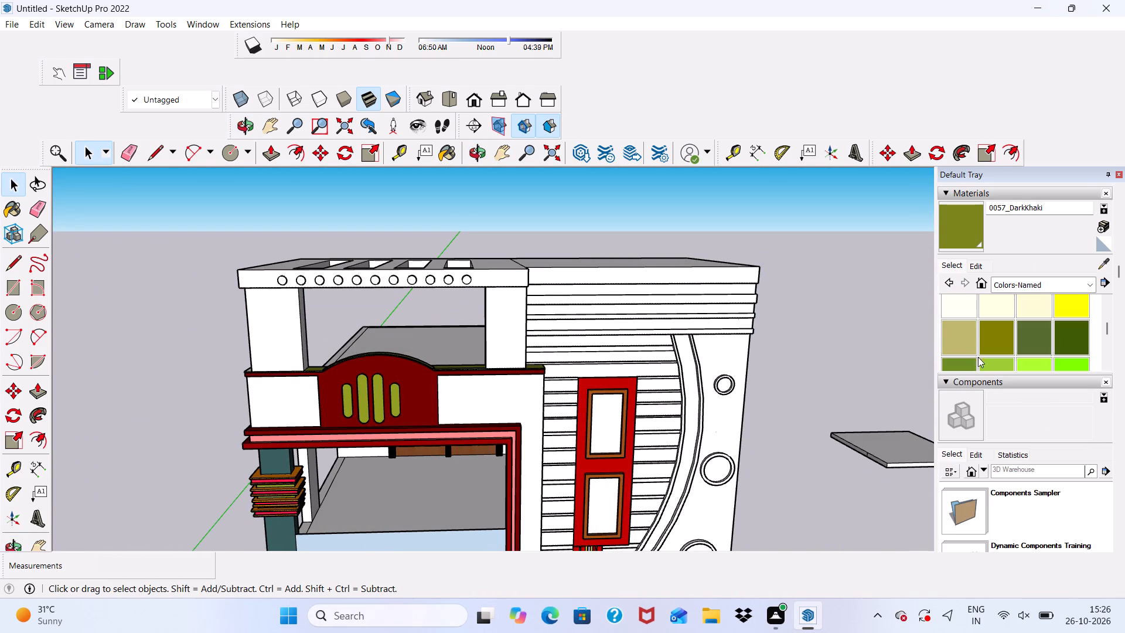
{"action": "scroll", "coordinate": [1012, 357], "scroll_direction": "down", "scroll_amount": 3}
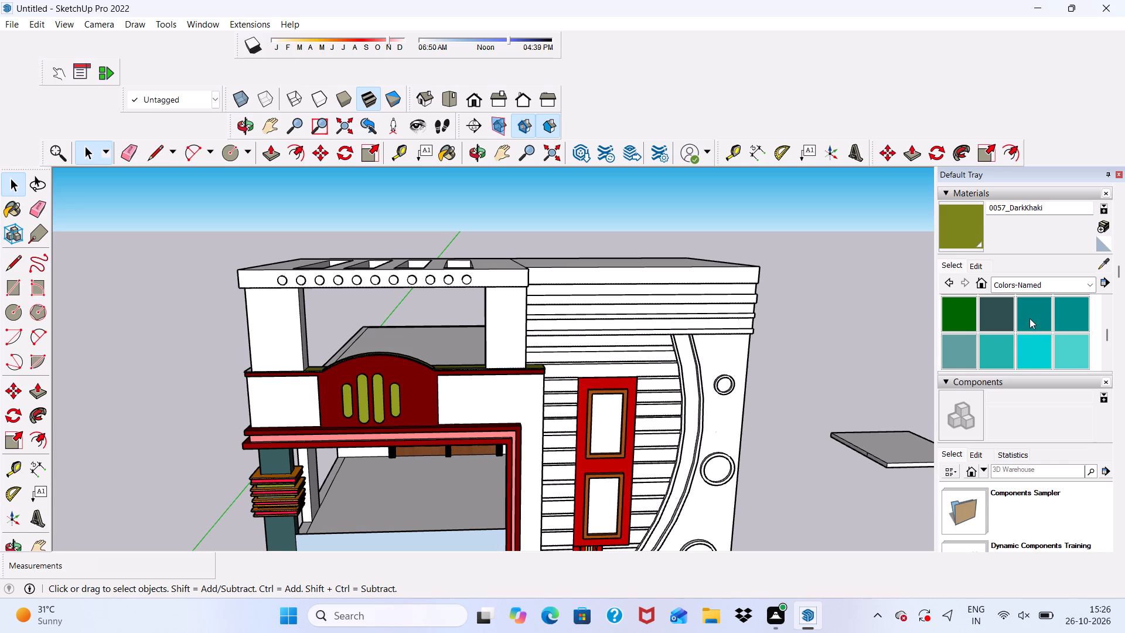
{"action": "scroll", "coordinate": [1029, 318], "scroll_direction": "down", "scroll_amount": 1}
{"action": "scroll", "coordinate": [1029, 318], "scroll_direction": "up", "scroll_amount": 2}
{"action": "scroll", "coordinate": [1029, 318], "scroll_direction": "down", "scroll_amount": 4}
{"action": "scroll", "coordinate": [1027, 318], "scroll_direction": "up", "scroll_amount": 5}
{"action": "scroll", "coordinate": [1019, 327], "scroll_direction": "down", "scroll_amount": 1}
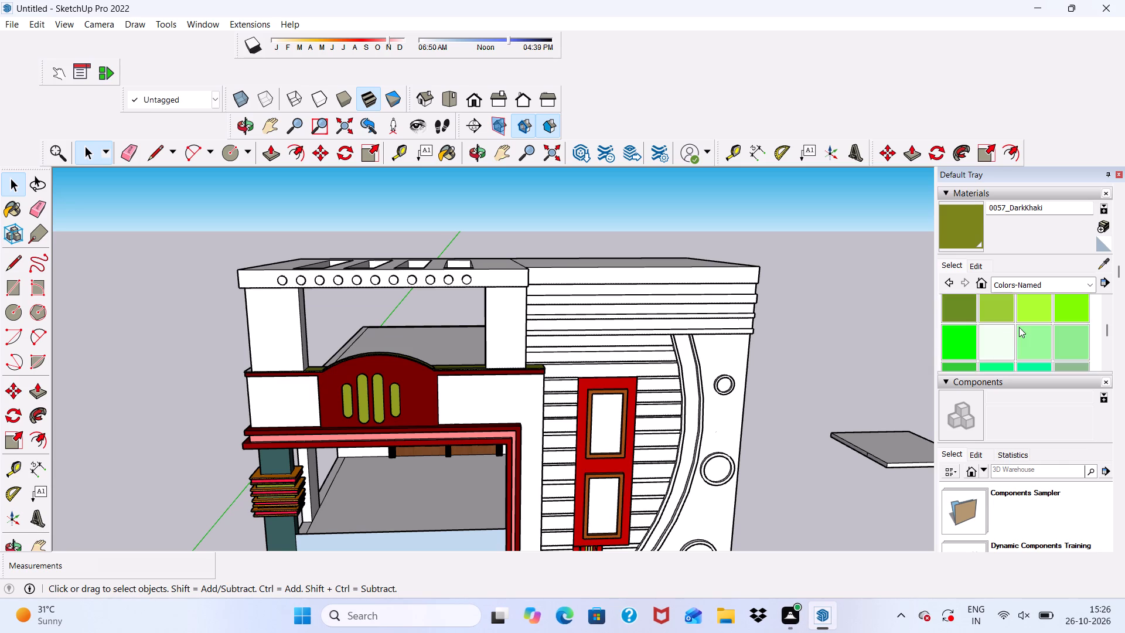
{"action": "scroll", "coordinate": [1019, 327], "scroll_direction": "down", "scroll_amount": 2}
{"action": "scroll", "coordinate": [1019, 327], "scroll_direction": "up", "scroll_amount": 1}
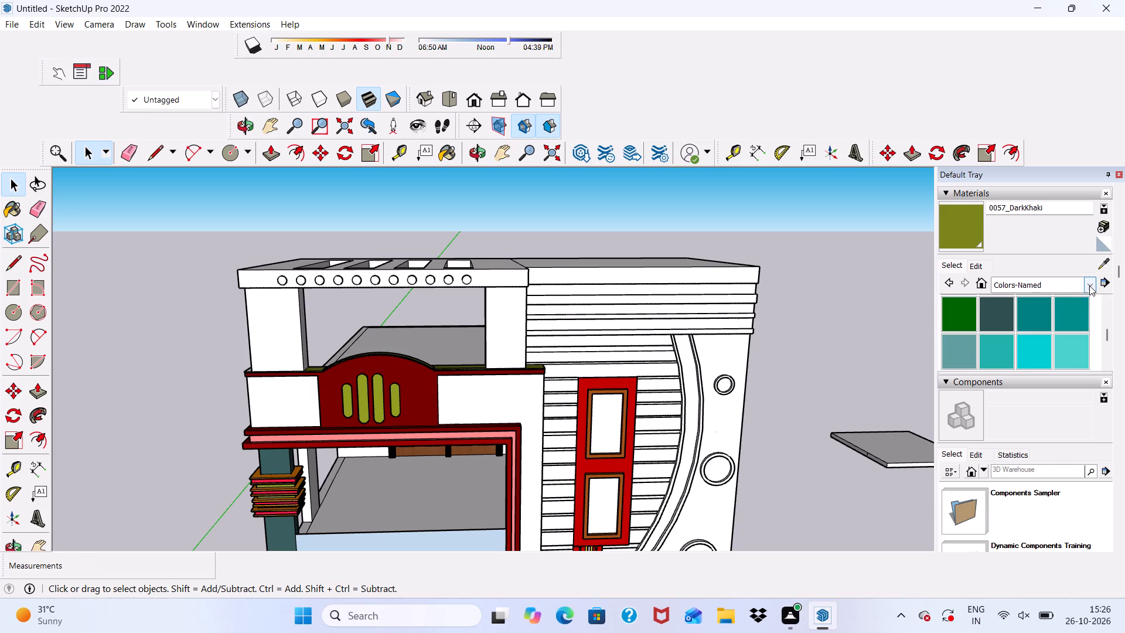
{"action": "left_click", "coordinate": [1089, 285]}
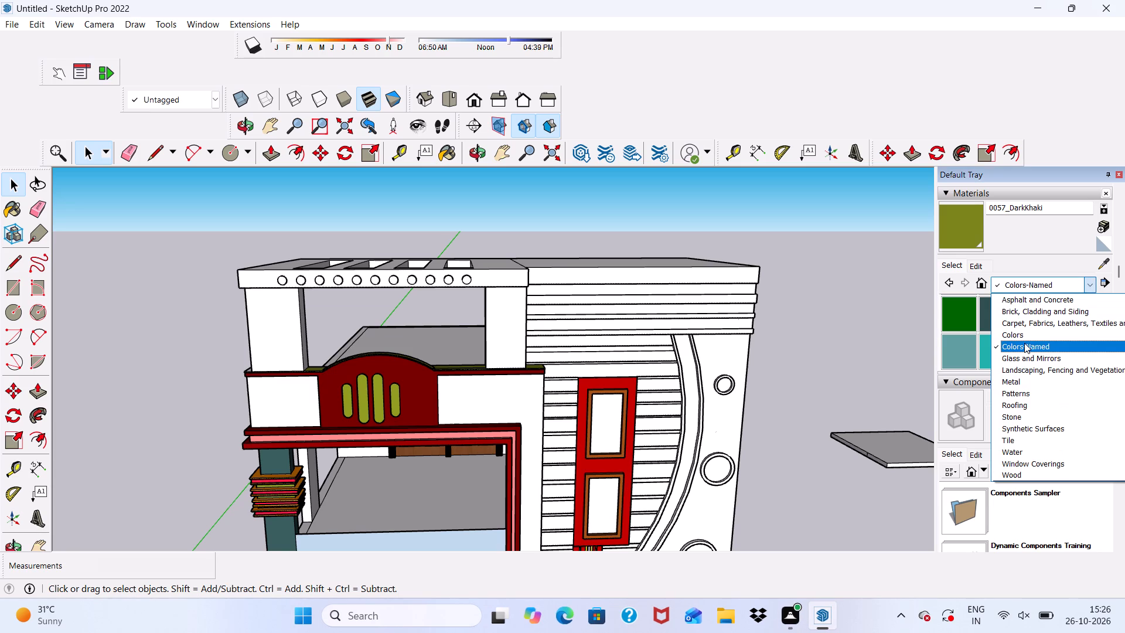
{"action": "left_click", "coordinate": [1022, 333]}
{"action": "scroll", "coordinate": [1022, 333], "scroll_direction": "down", "scroll_amount": 4}
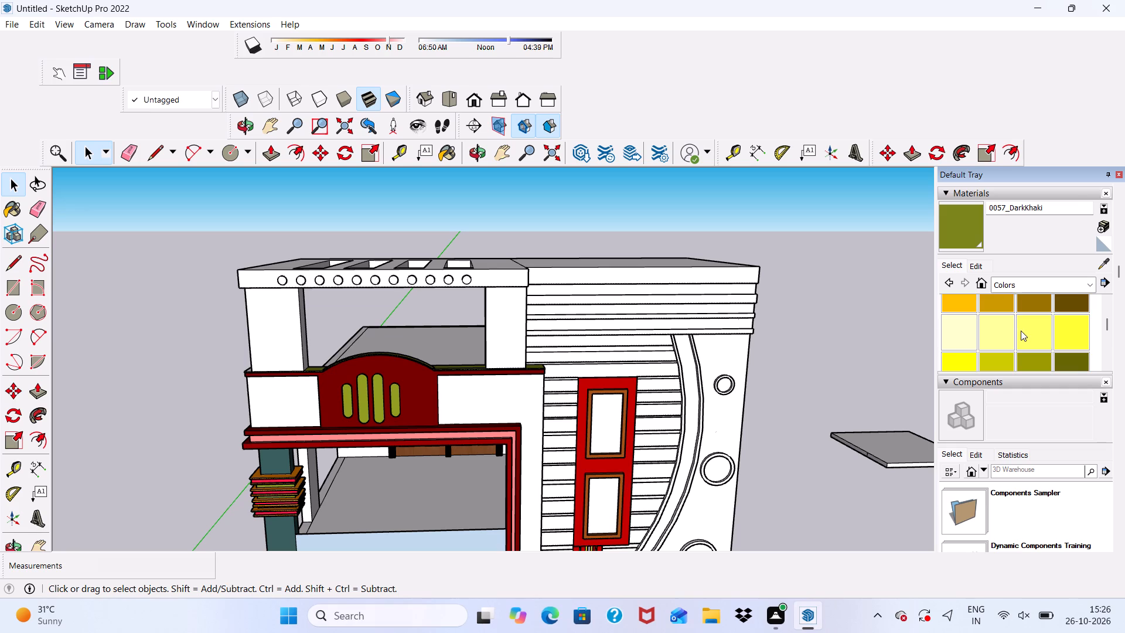
{"action": "scroll", "coordinate": [1021, 331], "scroll_direction": "down", "scroll_amount": 4}
{"action": "left_click", "coordinate": [1071, 316]}
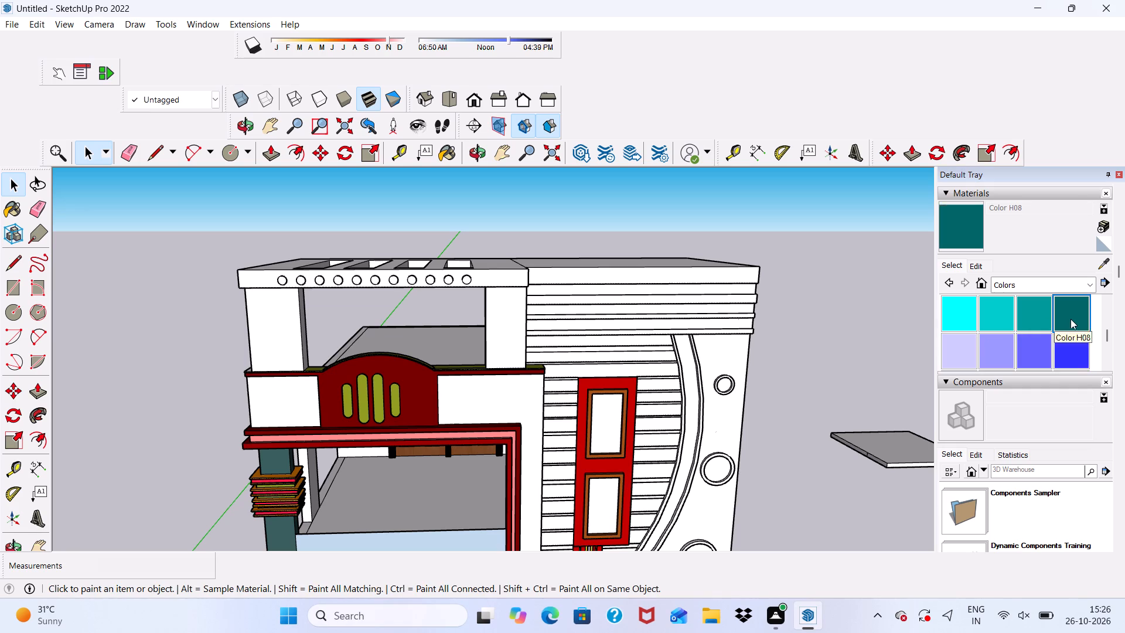
{"action": "scroll", "coordinate": [1017, 325], "scroll_direction": "down", "scroll_amount": 6}
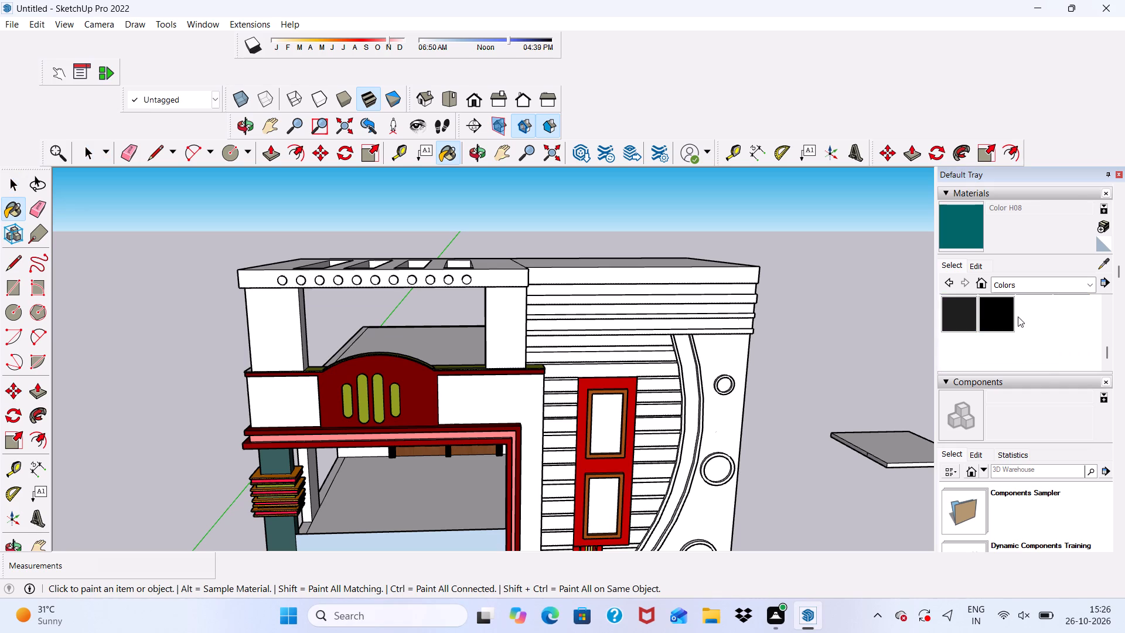
{"action": "scroll", "coordinate": [1018, 316], "scroll_direction": "up", "scroll_amount": 8}
{"action": "scroll", "coordinate": [1018, 321], "scroll_direction": "down", "scroll_amount": 2}
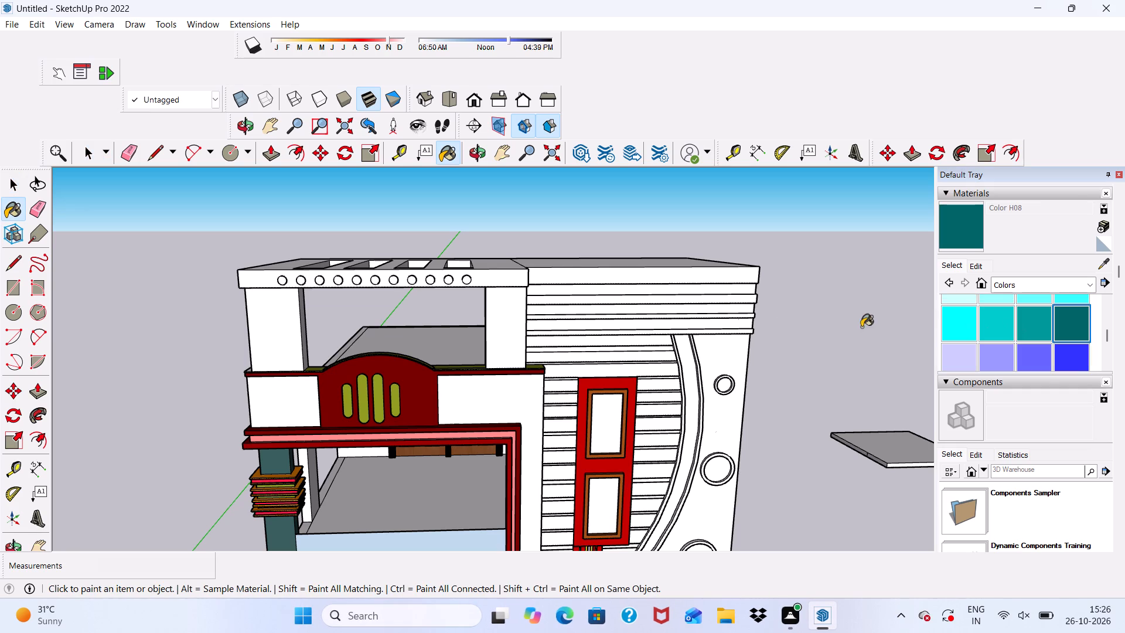
Paint the first two flat wall bands below the projecting upper mouldings beside the pillar with Color H08.
{"action": "scroll", "coordinate": [754, 325], "scroll_direction": "up", "scroll_amount": 8}
{"action": "scroll", "coordinate": [543, 363], "scroll_direction": "down", "scroll_amount": 3}
{"action": "middle_click_drag", "start_coordinate": [537, 386], "coordinate": [486, 264]}
{"action": "scroll", "coordinate": [481, 325], "scroll_direction": "up", "scroll_amount": 4}
{"action": "scroll", "coordinate": [466, 346], "scroll_direction": "down", "scroll_amount": 1}
{"action": "scroll", "coordinate": [417, 394], "scroll_direction": "up", "scroll_amount": 3}
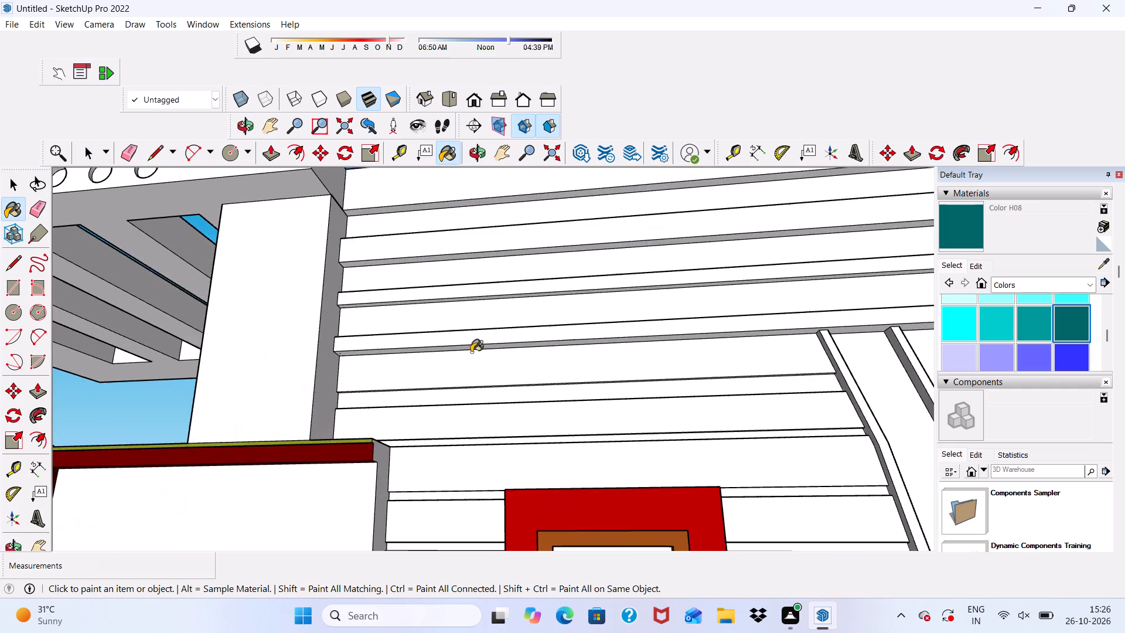
{"action": "scroll", "coordinate": [471, 352], "scroll_direction": "up", "scroll_amount": 3}
{"action": "scroll", "coordinate": [472, 352], "scroll_direction": "down", "scroll_amount": 3}
{"action": "middle_click_drag", "start_coordinate": [476, 363], "coordinate": [421, 396]}
{"action": "left_click", "coordinate": [428, 377]}
{"action": "scroll", "coordinate": [436, 421], "scroll_direction": "down", "scroll_amount": 3}
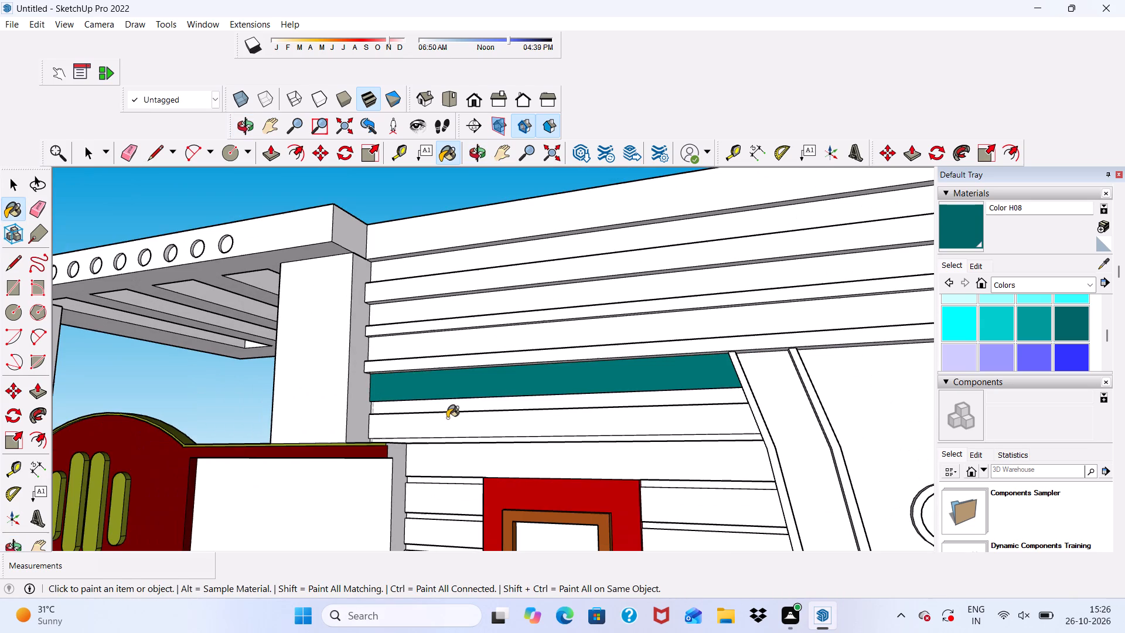
{"action": "middle_click_drag", "start_coordinate": [461, 405], "coordinate": [485, 430]}
{"action": "scroll", "coordinate": [485, 430], "scroll_direction": "up", "scroll_amount": 6}
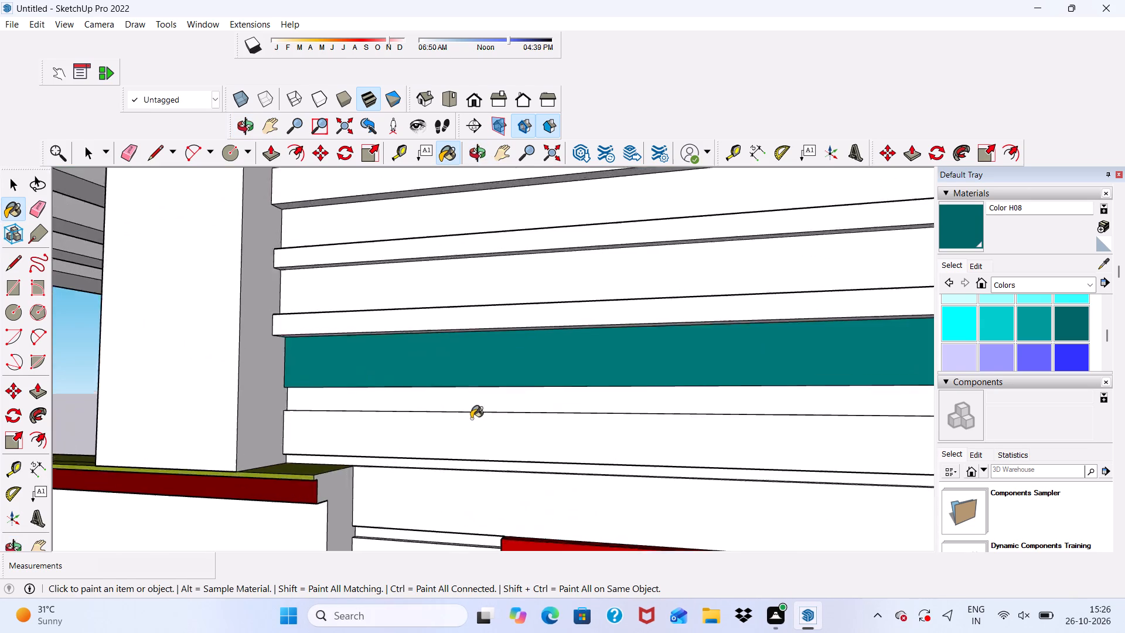
{"action": "scroll", "coordinate": [471, 418], "scroll_direction": "up", "scroll_amount": 5}
{"action": "left_click", "coordinate": [434, 427]}
{"action": "scroll", "coordinate": [372, 395], "scroll_direction": "up", "scroll_amount": 3}
{"action": "scroll", "coordinate": [372, 395], "scroll_direction": "down", "scroll_amount": 4}
Edit Color H08 to a darker teal by lowering its brightness.
{"action": "middle_click_drag", "start_coordinate": [372, 395], "coordinate": [447, 287]}
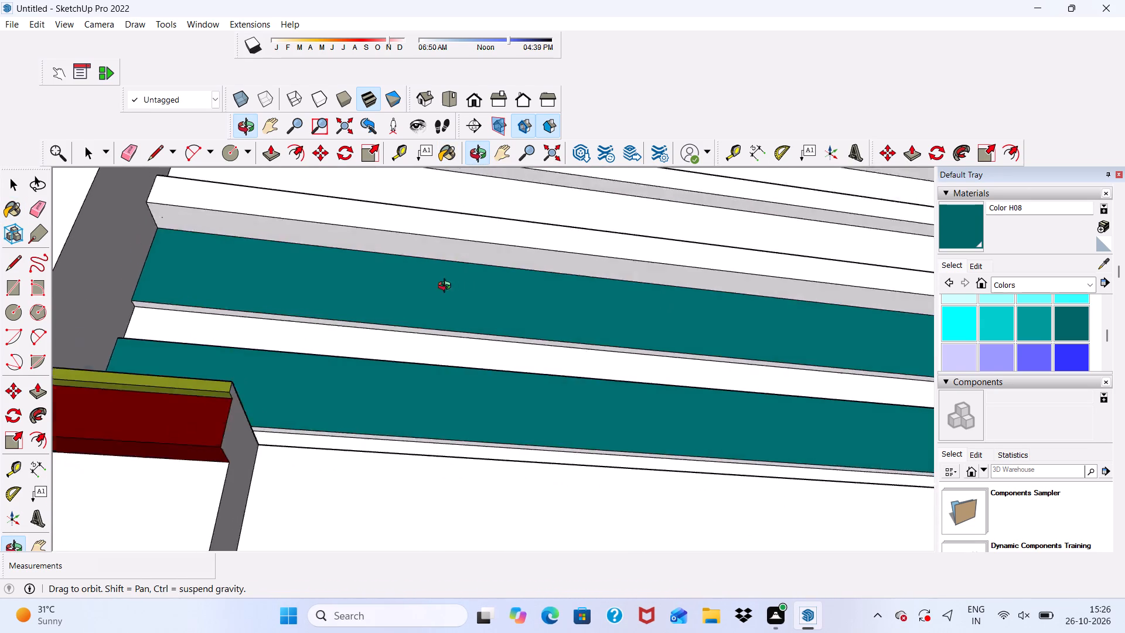
{"action": "middle_click_drag", "start_coordinate": [447, 287], "coordinate": [371, 319]}
{"action": "scroll", "coordinate": [369, 323], "scroll_direction": "up", "scroll_amount": 4}
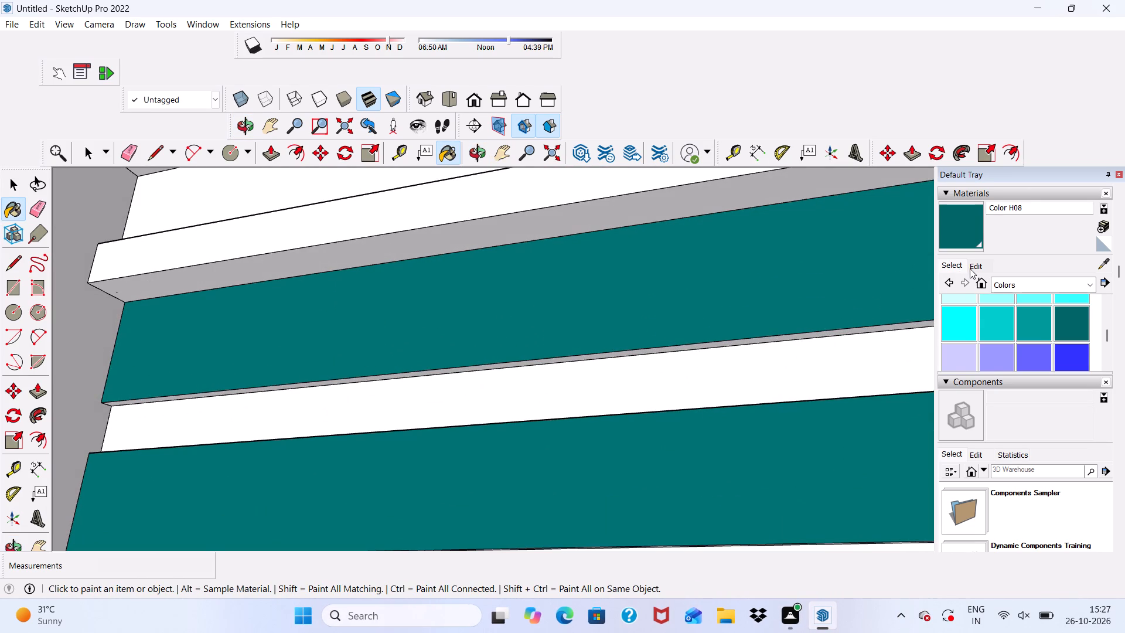
{"action": "left_click", "coordinate": [970, 268]}
{"action": "left_click_drag", "start_coordinate": [1011, 342], "coordinate": [1011, 349]}
Paint the narrow lower edge faces of the first and second wall bands with the darkened Color H08.
{"action": "scroll", "coordinate": [626, 312], "scroll_direction": "down", "scroll_amount": 7}
{"action": "middle_click_drag", "start_coordinate": [567, 376], "coordinate": [601, 253]}
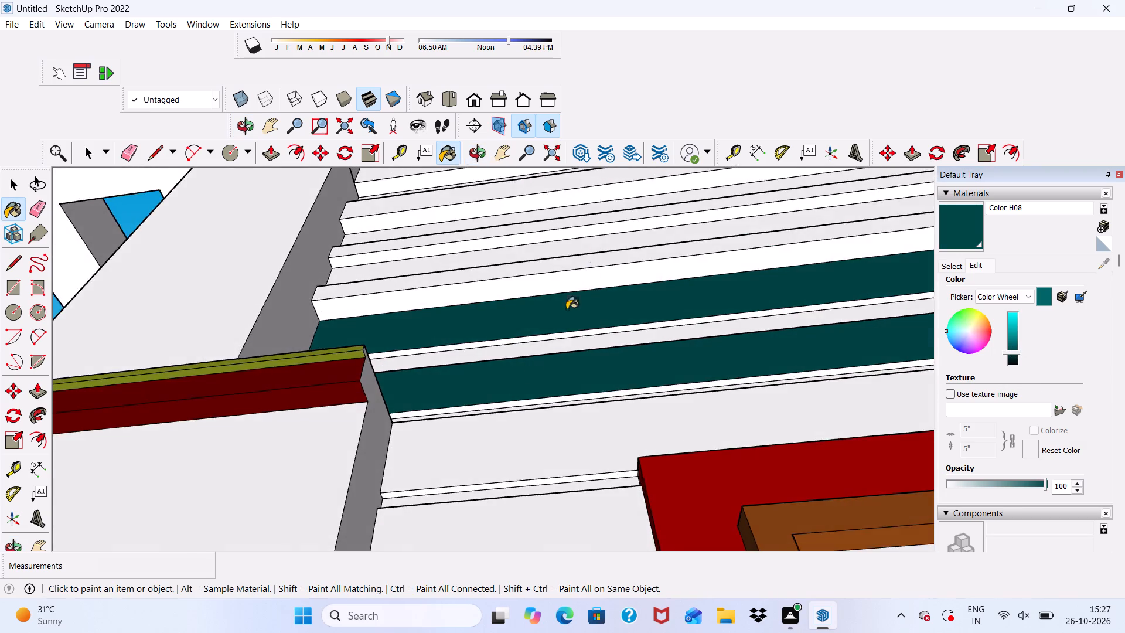
{"action": "scroll", "coordinate": [527, 379], "scroll_direction": "up", "scroll_amount": 13}
{"action": "left_click", "coordinate": [517, 420]}
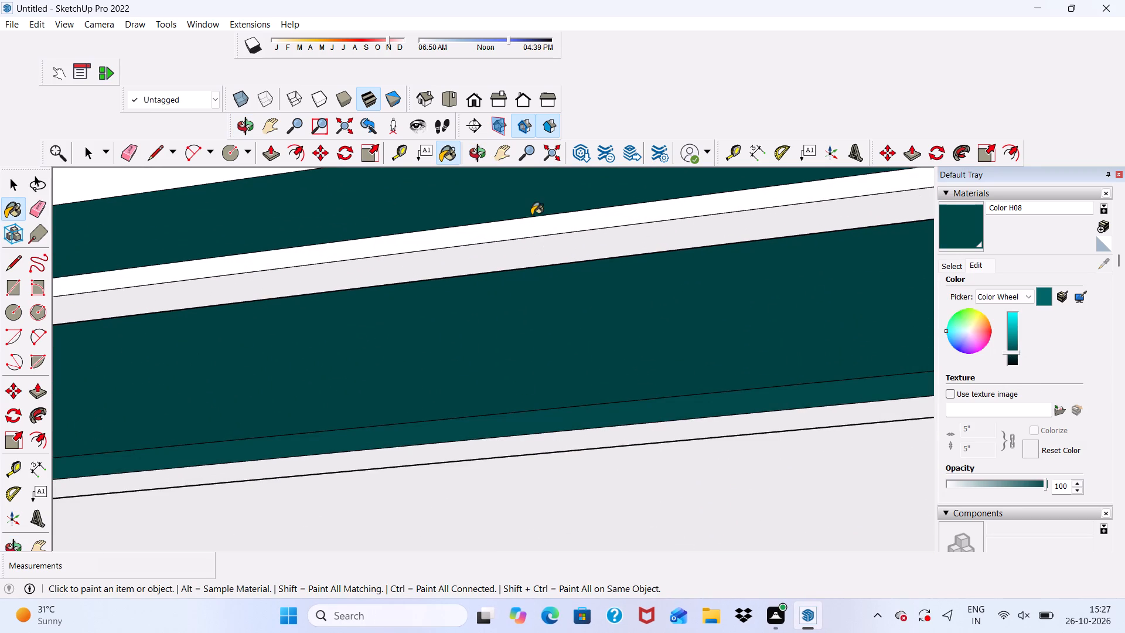
{"action": "left_click", "coordinate": [531, 228]}
{"action": "scroll", "coordinate": [528, 217], "scroll_direction": "down", "scroll_amount": 9}
Paint the faces and narrow lower edges of the third and fourth wall bands with the darkened Color H08.
{"action": "left_click", "coordinate": [521, 395]}
{"action": "scroll", "coordinate": [487, 409], "scroll_direction": "up", "scroll_amount": 5}
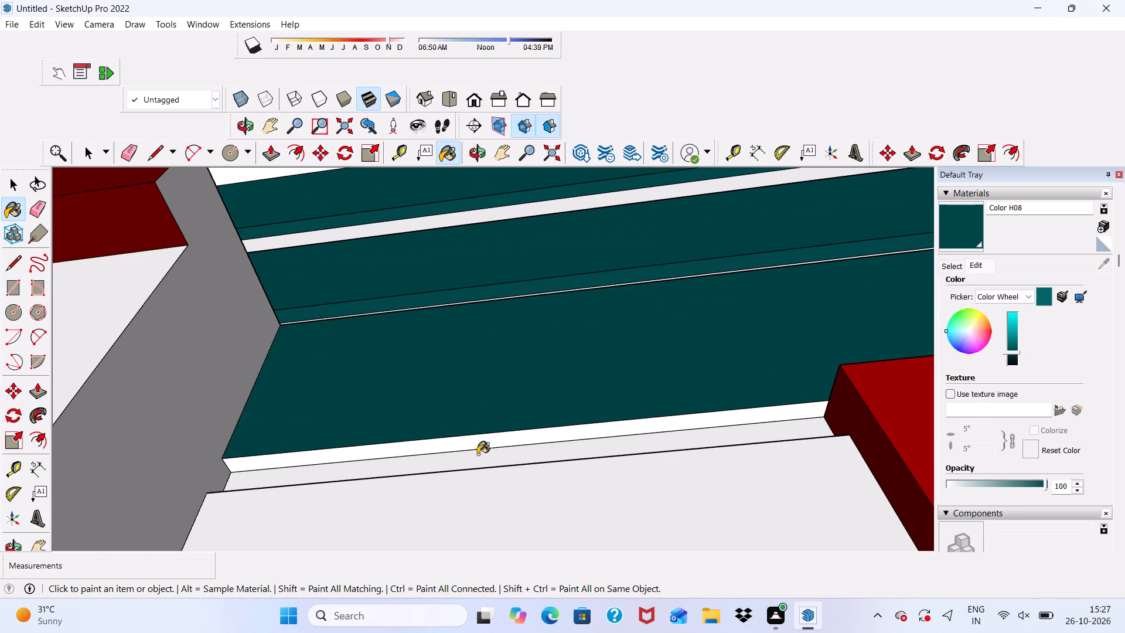
{"action": "left_click", "coordinate": [480, 443]}
{"action": "scroll", "coordinate": [458, 385], "scroll_direction": "down", "scroll_amount": 5}
{"action": "scroll", "coordinate": [461, 494], "scroll_direction": "up", "scroll_amount": 1}
{"action": "left_click", "coordinate": [460, 492]}
{"action": "scroll", "coordinate": [460, 387], "scroll_direction": "down", "scroll_amount": 5}
{"action": "scroll", "coordinate": [462, 505], "scroll_direction": "up", "scroll_amount": 5}
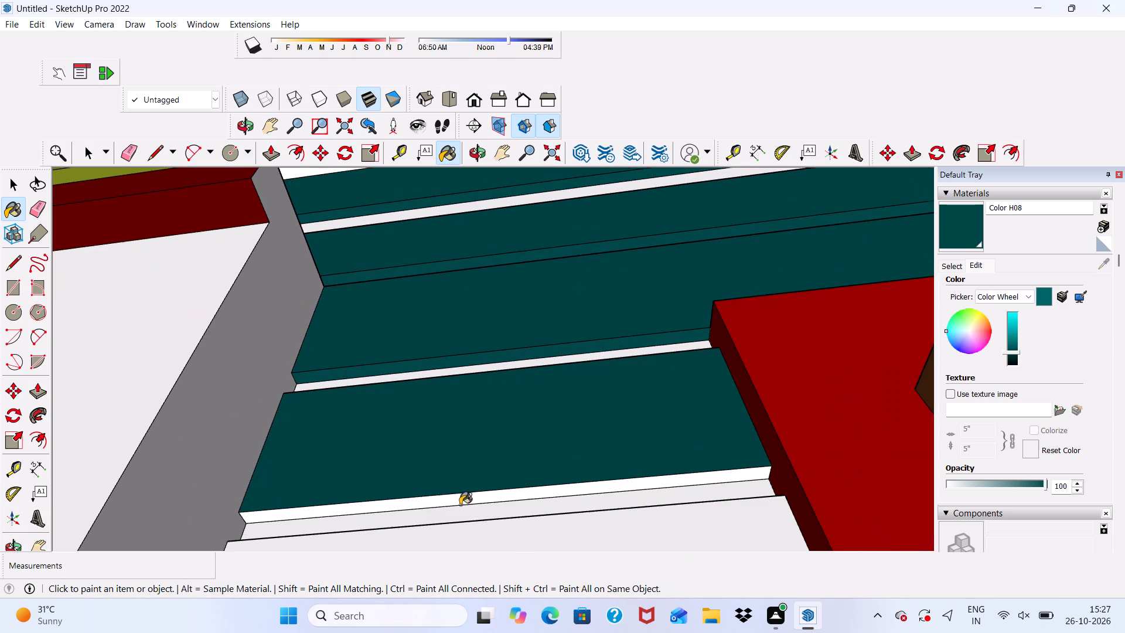
{"action": "left_click", "coordinate": [457, 505]}
{"action": "scroll", "coordinate": [455, 444], "scroll_direction": "down", "scroll_amount": 5}
{"action": "scroll", "coordinate": [449, 467], "scroll_direction": "up", "scroll_amount": 5}
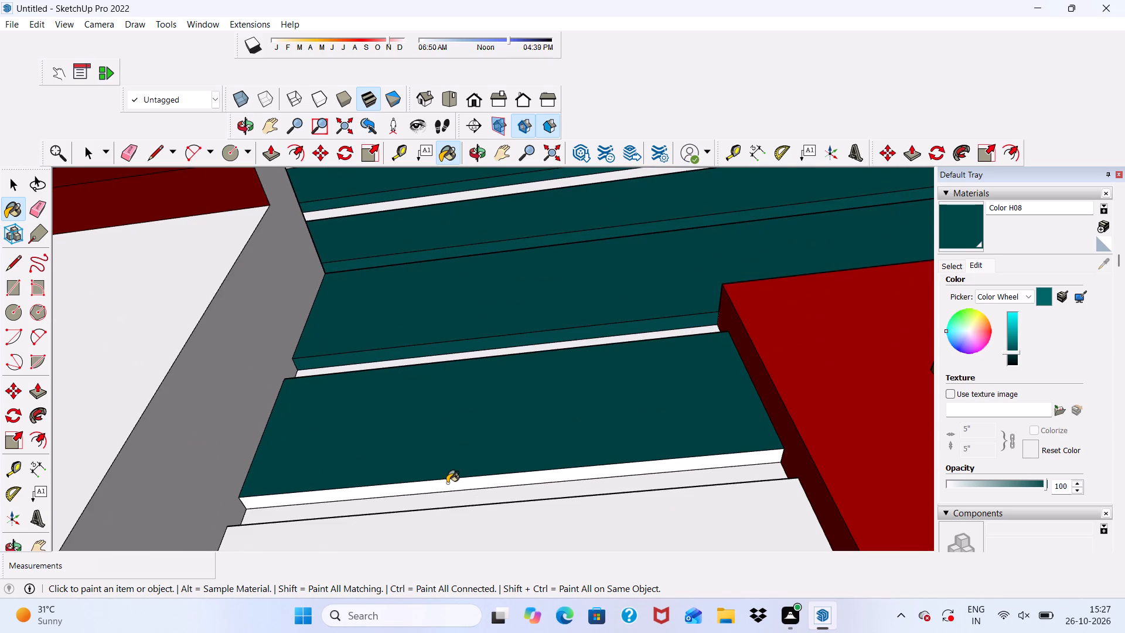
{"action": "left_click", "coordinate": [447, 483]}
Paint the fifth wall band's face and narrow lower edge beside the red panel with the darkened Color H08.
{"action": "scroll", "coordinate": [448, 420], "scroll_direction": "down", "scroll_amount": 5}
{"action": "scroll", "coordinate": [444, 533], "scroll_direction": "up", "scroll_amount": 4}
{"action": "left_click", "coordinate": [444, 526]}
{"action": "scroll", "coordinate": [454, 439], "scroll_direction": "down", "scroll_amount": 6}
{"action": "scroll", "coordinate": [485, 522], "scroll_direction": "up", "scroll_amount": 5}
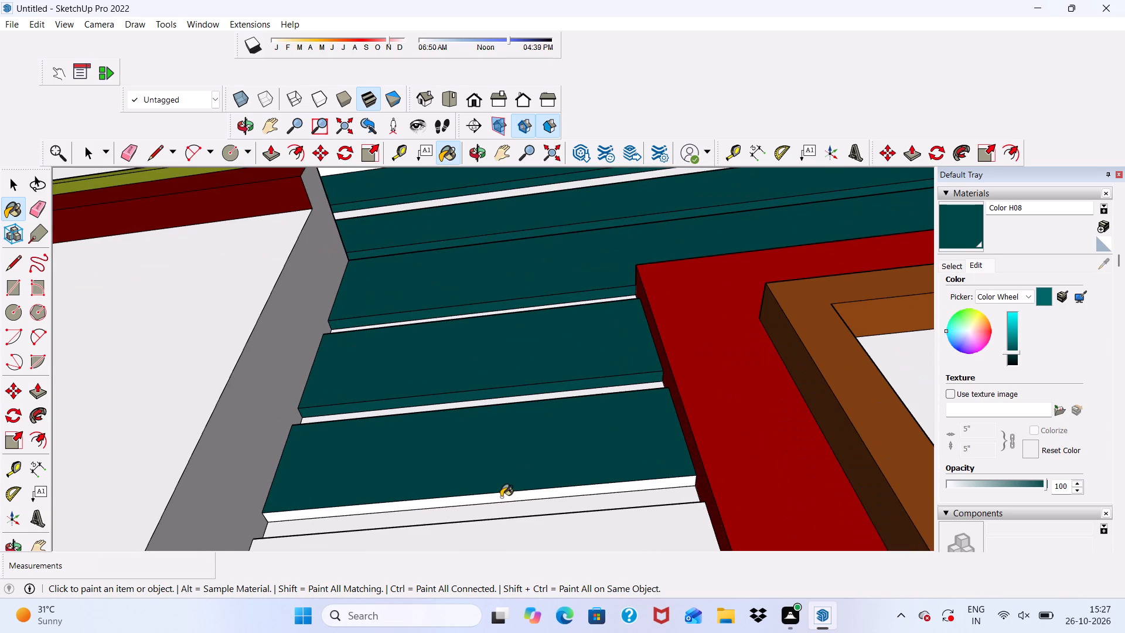
{"action": "left_click", "coordinate": [501, 497]}
Paint the narrow strip between the fourth and fifth wall bands beside the red panel with the darkened Color H08.
{"action": "scroll", "coordinate": [493, 397], "scroll_direction": "up", "scroll_amount": 4}
{"action": "scroll", "coordinate": [497, 378], "scroll_direction": "down", "scroll_amount": 1}
{"action": "middle_click_drag", "start_coordinate": [498, 396], "coordinate": [417, 564]}
{"action": "scroll", "coordinate": [417, 564], "scroll_direction": "up", "scroll_amount": 1}
{"action": "scroll", "coordinate": [614, 256], "scroll_direction": "down", "scroll_amount": 16}
{"action": "middle_click_drag", "start_coordinate": [615, 322], "coordinate": [712, 322]}
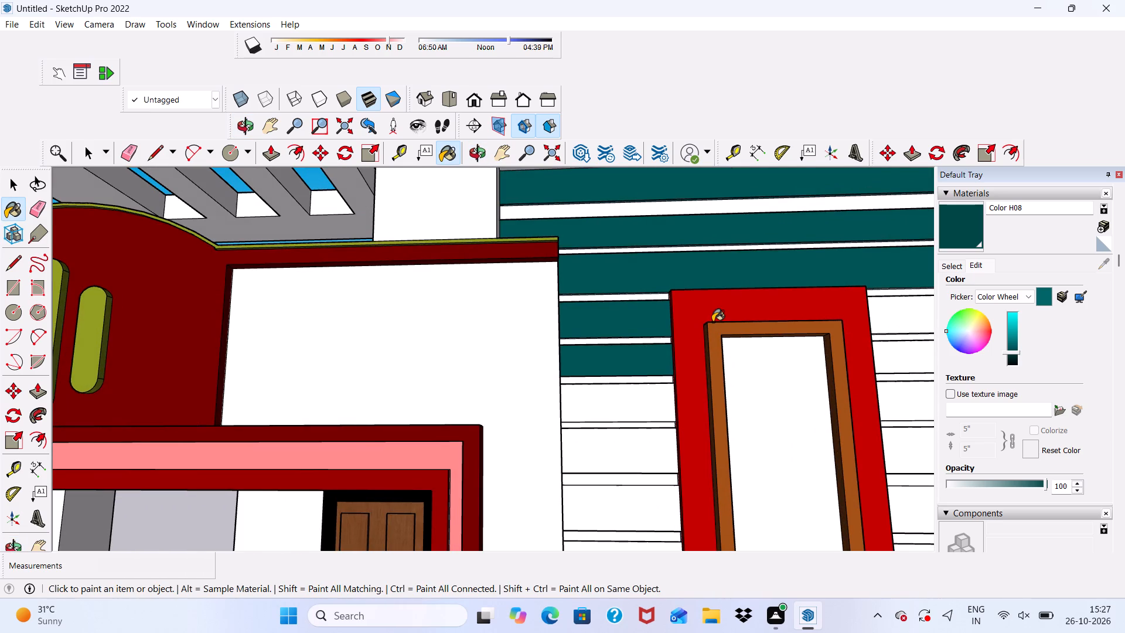
{"action": "scroll", "coordinate": [596, 277], "scroll_direction": "up", "scroll_amount": 4}
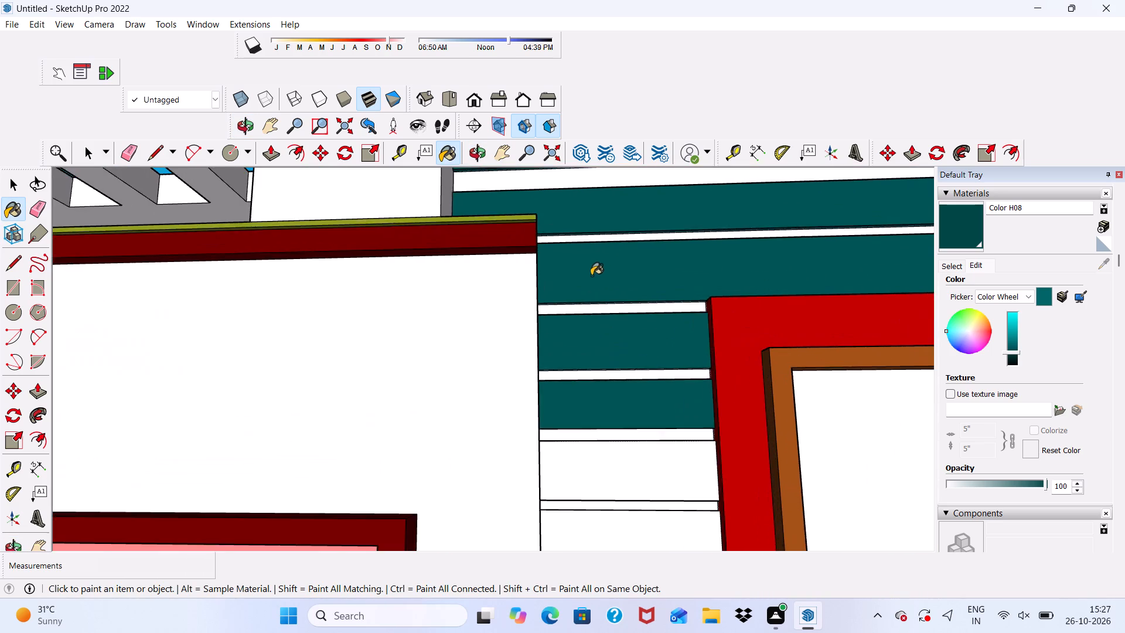
{"action": "scroll", "coordinate": [591, 275], "scroll_direction": "up", "scroll_amount": 3}
{"action": "left_click", "coordinate": [642, 414]}
{"action": "scroll", "coordinate": [644, 328], "scroll_direction": "down", "scroll_amount": 6}
{"action": "middle_click_drag", "start_coordinate": [674, 411], "coordinate": [619, 516]}
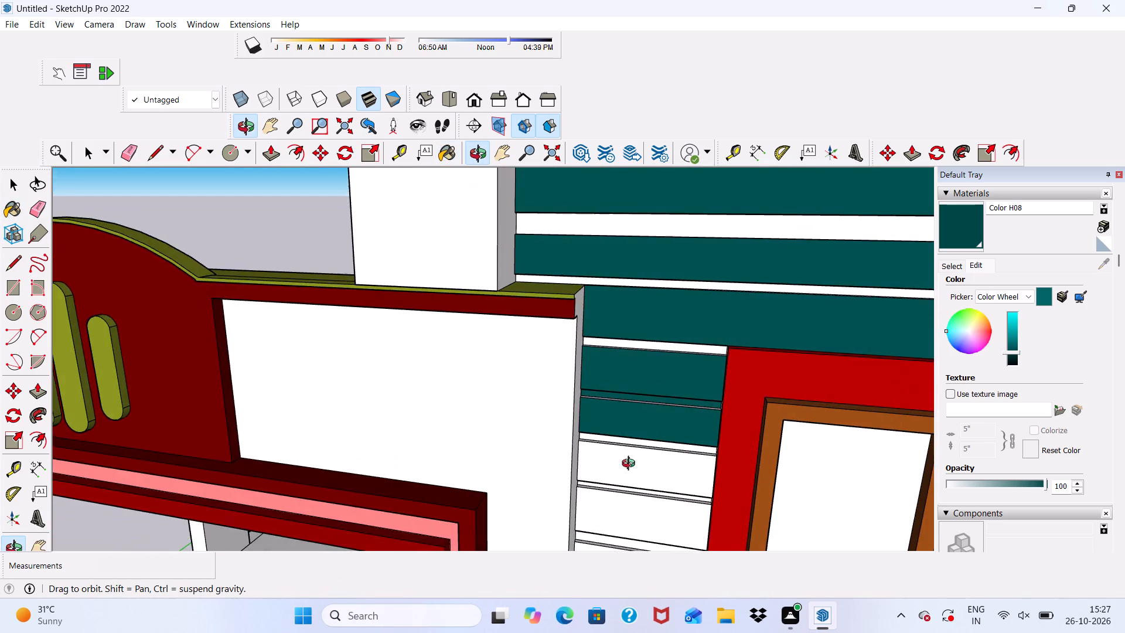
Paint the unfinished upper edges and recessed strip between the wall bands beside the red panel with the darkened Color H08.
{"action": "scroll", "coordinate": [670, 379], "scroll_direction": "up", "scroll_amount": 17}
{"action": "left_click", "coordinate": [629, 407]}
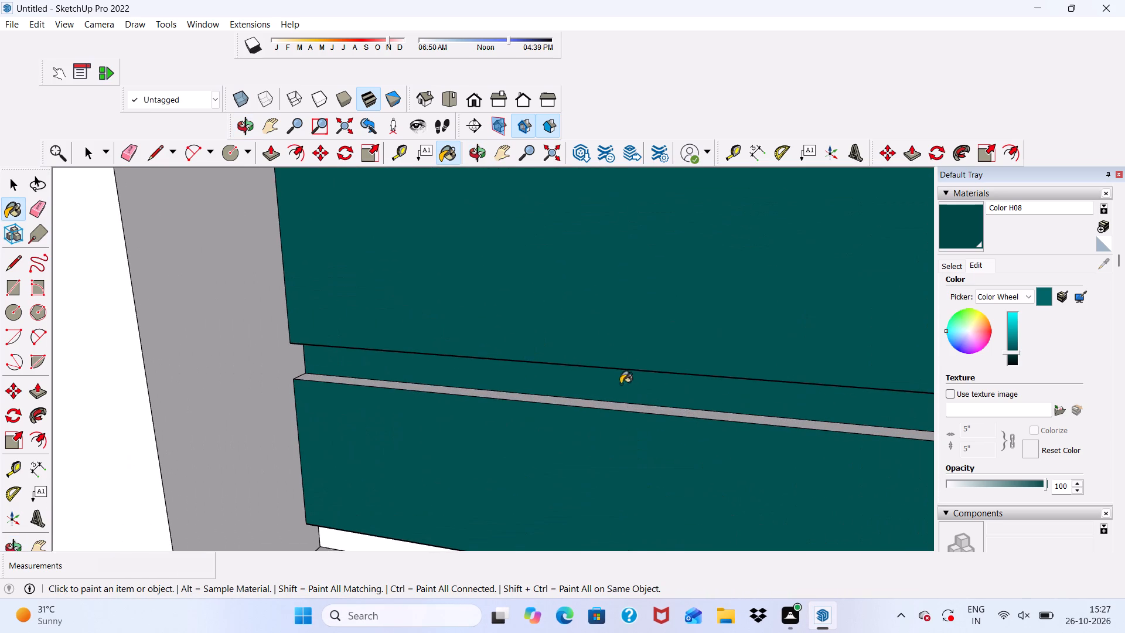
{"action": "scroll", "coordinate": [619, 384], "scroll_direction": "down", "scroll_amount": 6}
{"action": "middle_click_drag", "start_coordinate": [643, 346], "coordinate": [577, 409]}
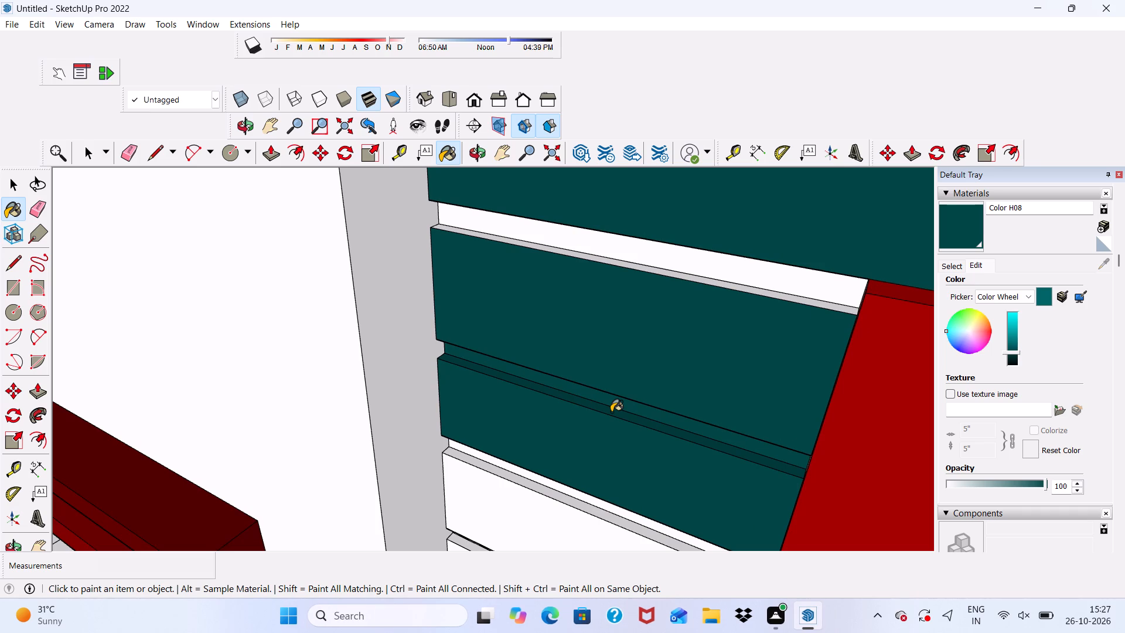
{"action": "scroll", "coordinate": [664, 183], "scroll_direction": "down", "scroll_amount": 4}
{"action": "scroll", "coordinate": [622, 259], "scroll_direction": "up", "scroll_amount": 7}
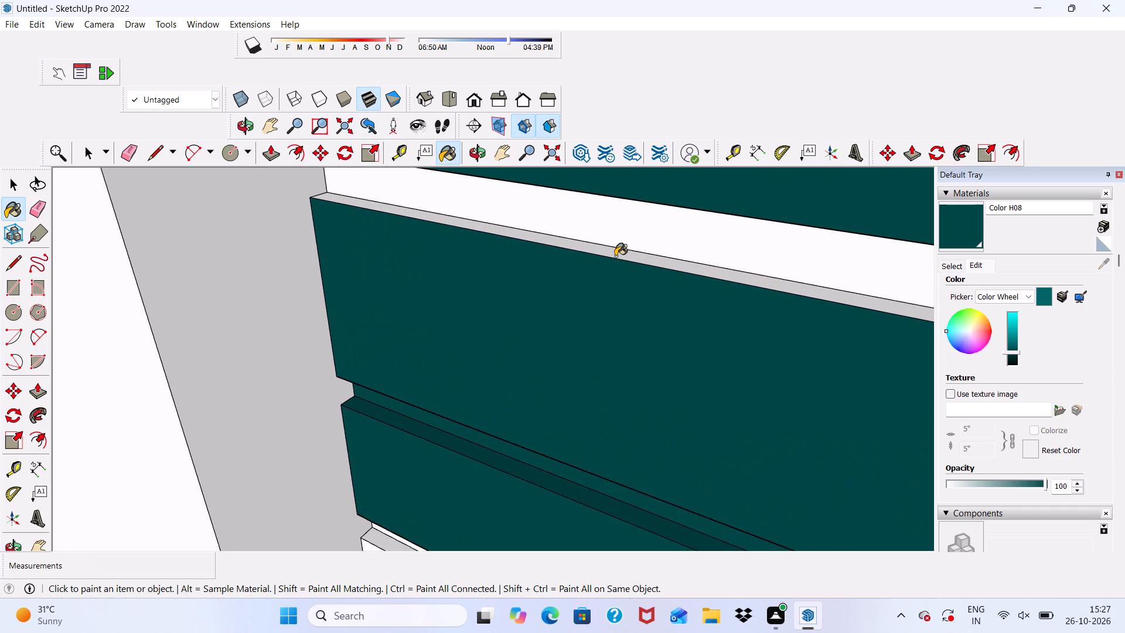
{"action": "left_click", "coordinate": [615, 256]}
{"action": "left_click", "coordinate": [630, 232]}
Paint the upper edges and recessed strips between the long wall bands above the red panel with the darkened Color H08.
{"action": "scroll", "coordinate": [589, 257], "scroll_direction": "down", "scroll_amount": 11}
{"action": "middle_click_drag", "start_coordinate": [497, 294], "coordinate": [434, 381]}
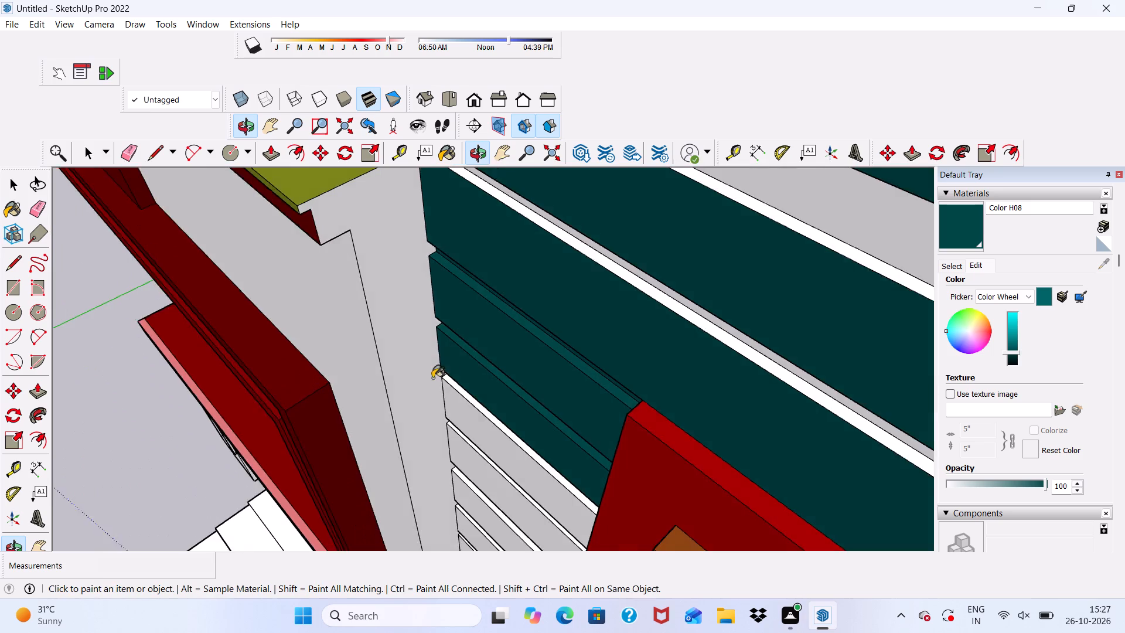
{"action": "scroll", "coordinate": [585, 251], "scroll_direction": "up", "scroll_amount": 5}
{"action": "left_click", "coordinate": [577, 245]}
{"action": "scroll", "coordinate": [578, 254], "scroll_direction": "up", "scroll_amount": 6}
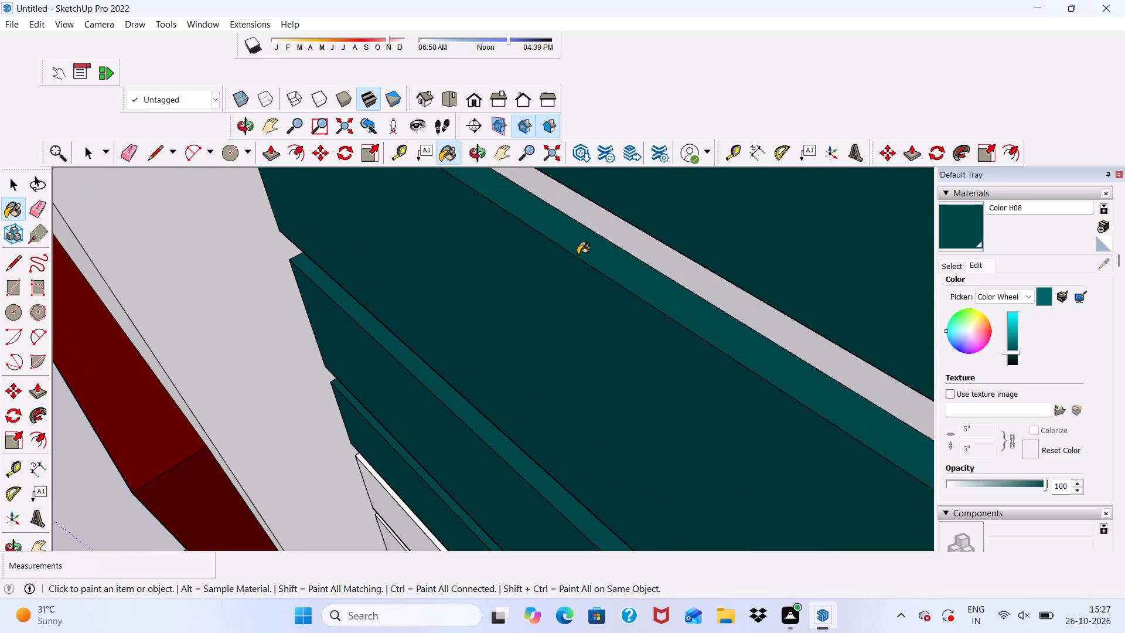
{"action": "left_click", "coordinate": [612, 238]}
{"action": "scroll", "coordinate": [579, 247], "scroll_direction": "down", "scroll_amount": 17}
{"action": "scroll", "coordinate": [679, 243], "scroll_direction": "up", "scroll_amount": 5}
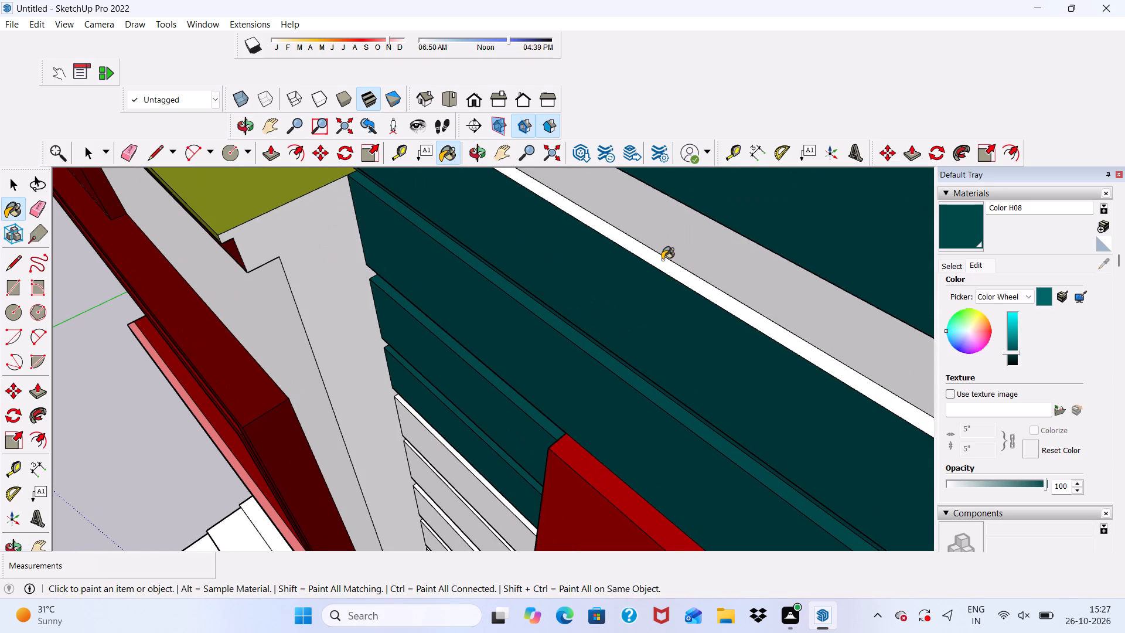
{"action": "left_click", "coordinate": [662, 260]}
{"action": "left_click", "coordinate": [688, 247]}
Paint the first wall band between the red panel and the curved trim, plus the strip and narrow edges above it, with Color H08.
{"action": "scroll", "coordinate": [661, 245], "scroll_direction": "down", "scroll_amount": 11}
{"action": "middle_click_drag", "start_coordinate": [682, 236], "coordinate": [766, 102]}
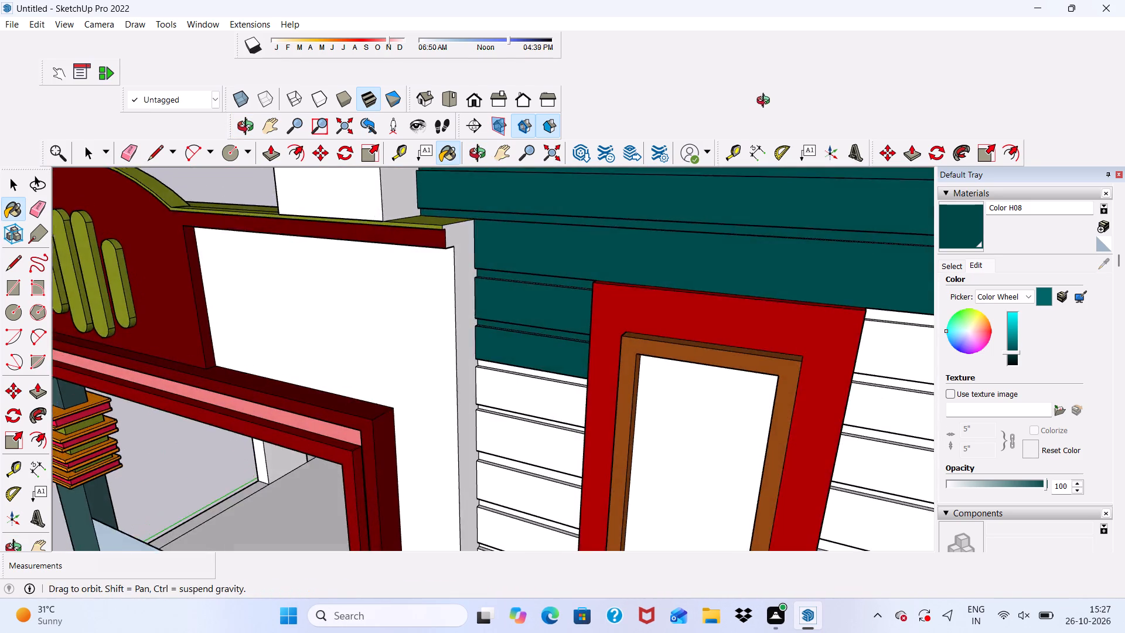
{"action": "middle_click_drag", "start_coordinate": [766, 102], "coordinate": [767, 102]}
{"action": "scroll", "coordinate": [463, 224], "scroll_direction": "down", "scroll_amount": 9}
{"action": "middle_click_drag", "start_coordinate": [519, 275], "coordinate": [659, 147]}
{"action": "scroll", "coordinate": [676, 229], "scroll_direction": "up", "scroll_amount": 14}
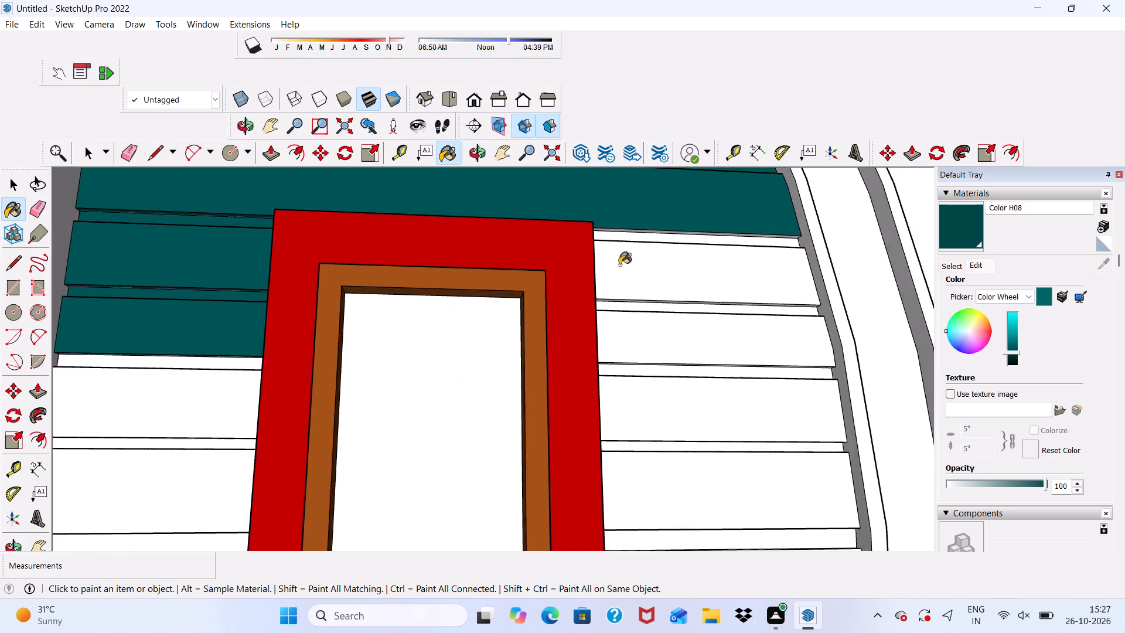
{"action": "scroll", "coordinate": [619, 265], "scroll_direction": "up", "scroll_amount": 10}
{"action": "left_click", "coordinate": [628, 210]}
{"action": "left_click", "coordinate": [628, 194]}
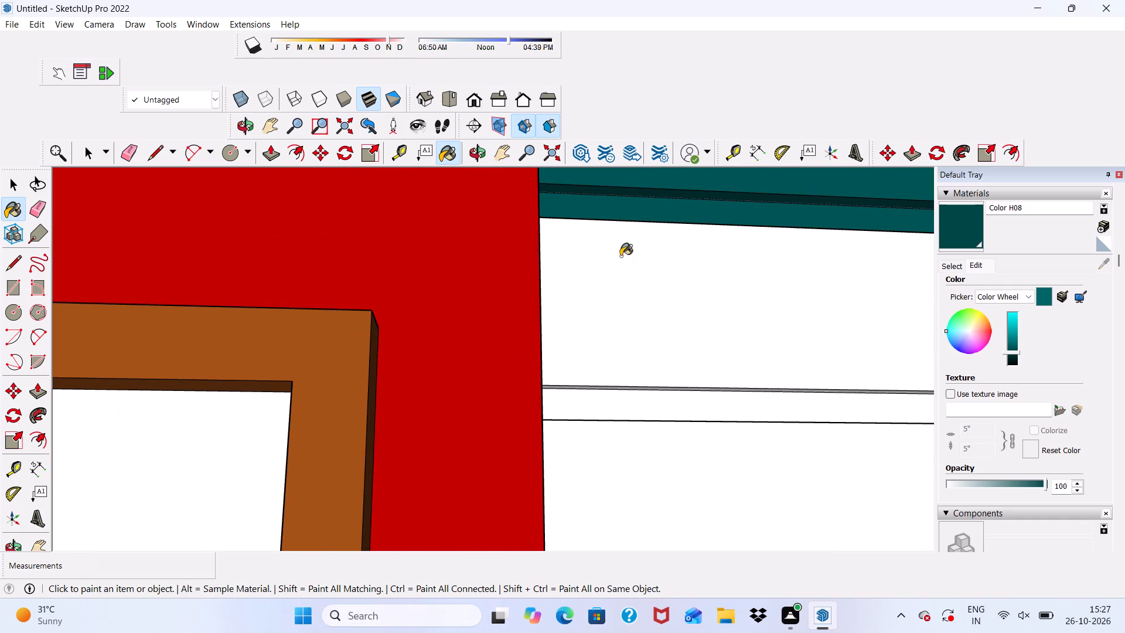
{"action": "left_click", "coordinate": [621, 256]}
{"action": "scroll", "coordinate": [621, 257], "scroll_direction": "down", "scroll_amount": 4}
{"action": "middle_click_drag", "start_coordinate": [623, 290], "coordinate": [547, 472]}
{"action": "scroll", "coordinate": [649, 216], "scroll_direction": "up", "scroll_amount": 11}
{"action": "left_click", "coordinate": [612, 278]}
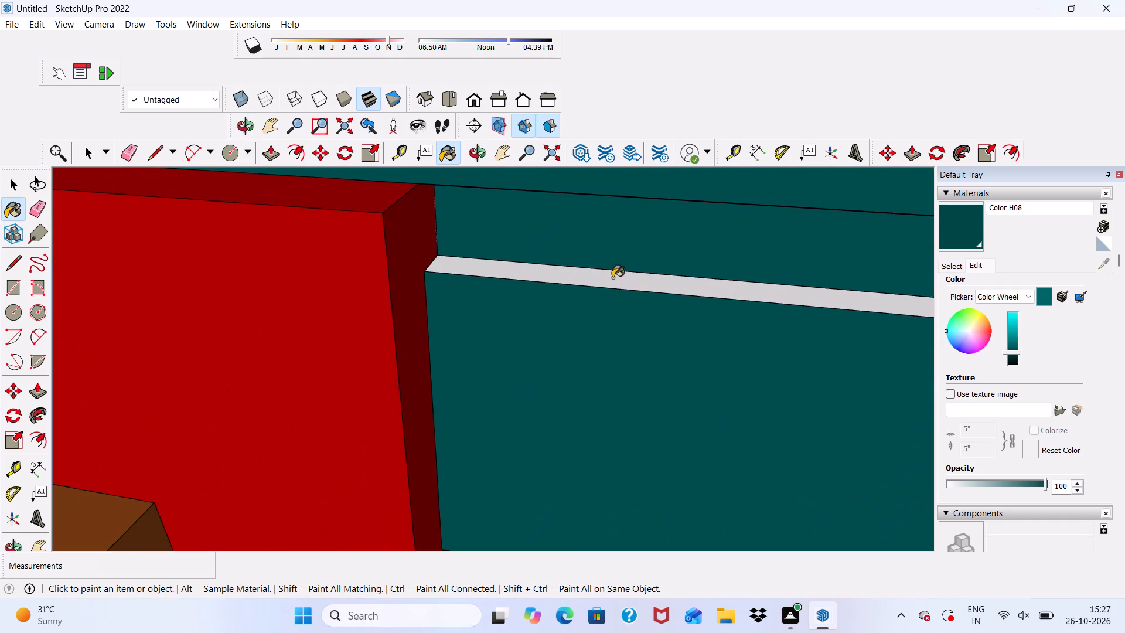
Paint the second wall band on the curved-trim side of the red panel, including the strip and narrow edges above it, with Color H08.
{"action": "scroll", "coordinate": [604, 277], "scroll_direction": "down", "scroll_amount": 12}
{"action": "scroll", "coordinate": [581, 389], "scroll_direction": "up", "scroll_amount": 8}
{"action": "left_click", "coordinate": [579, 382]}
{"action": "scroll", "coordinate": [579, 374], "scroll_direction": "down", "scroll_amount": 1}
{"action": "middle_click_drag", "start_coordinate": [583, 373], "coordinate": [612, 273]}
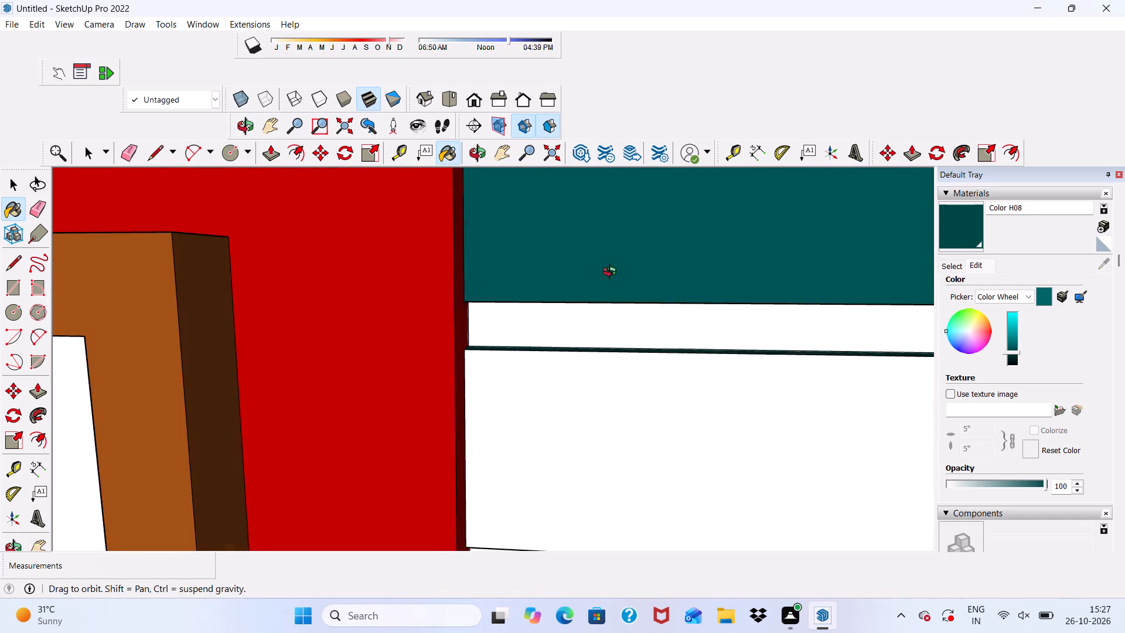
{"action": "middle_click_drag", "start_coordinate": [612, 273], "coordinate": [612, 272]}
{"action": "scroll", "coordinate": [605, 307], "scroll_direction": "up", "scroll_amount": 1}
{"action": "left_click", "coordinate": [602, 315]}
{"action": "middle_click_drag", "start_coordinate": [602, 315], "coordinate": [630, 216]}
{"action": "scroll", "coordinate": [613, 266], "scroll_direction": "up", "scroll_amount": 6}
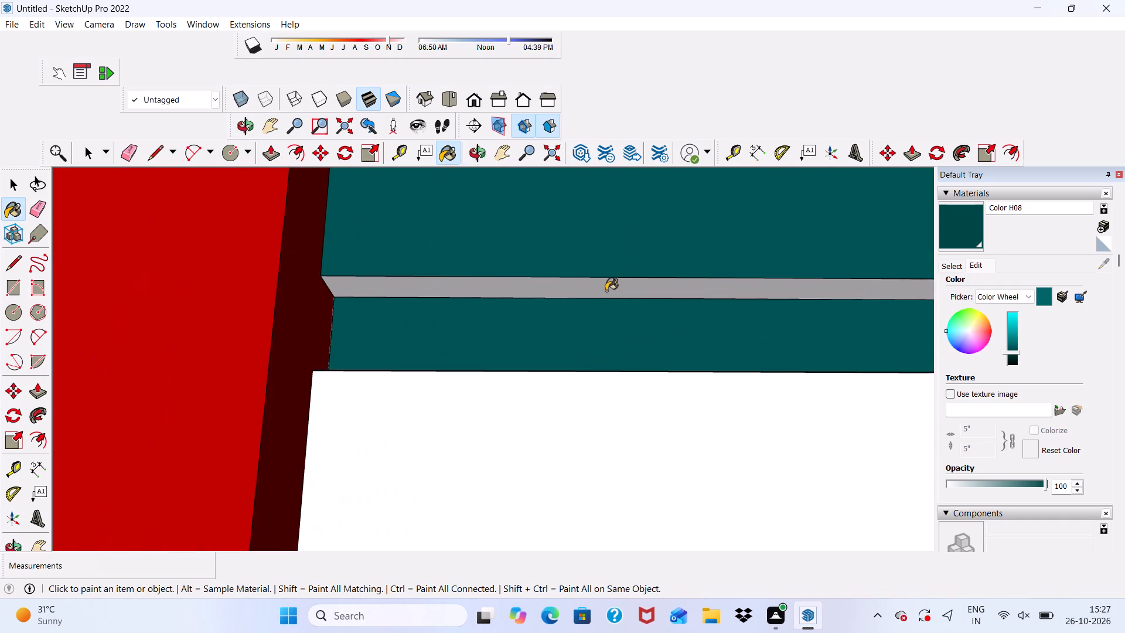
{"action": "left_click", "coordinate": [606, 290]}
{"action": "scroll", "coordinate": [604, 247], "scroll_direction": "down", "scroll_amount": 7}
{"action": "left_click", "coordinate": [571, 372]}
Paint the third wall band on the curved-trim side, including the strip and narrow edges above it, with Color H08.
{"action": "scroll", "coordinate": [563, 296], "scroll_direction": "down", "scroll_amount": 7}
{"action": "middle_click_drag", "start_coordinate": [564, 427], "coordinate": [564, 352]}
{"action": "scroll", "coordinate": [566, 353], "scroll_direction": "up", "scroll_amount": 4}
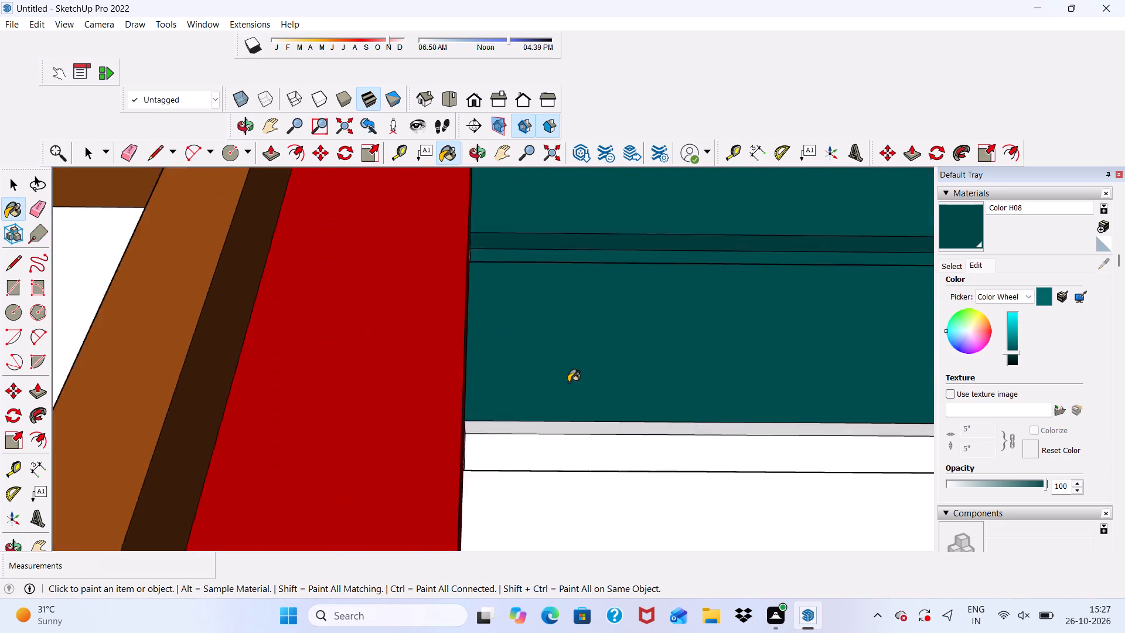
{"action": "scroll", "coordinate": [568, 382], "scroll_direction": "up", "scroll_amount": 3}
{"action": "left_click", "coordinate": [555, 437]}
{"action": "scroll", "coordinate": [555, 448], "scroll_direction": "down", "scroll_amount": 1}
{"action": "left_click", "coordinate": [555, 454]}
{"action": "scroll", "coordinate": [546, 352], "scroll_direction": "down", "scroll_amount": 6}
{"action": "middle_click_drag", "start_coordinate": [602, 398], "coordinate": [521, 587]}
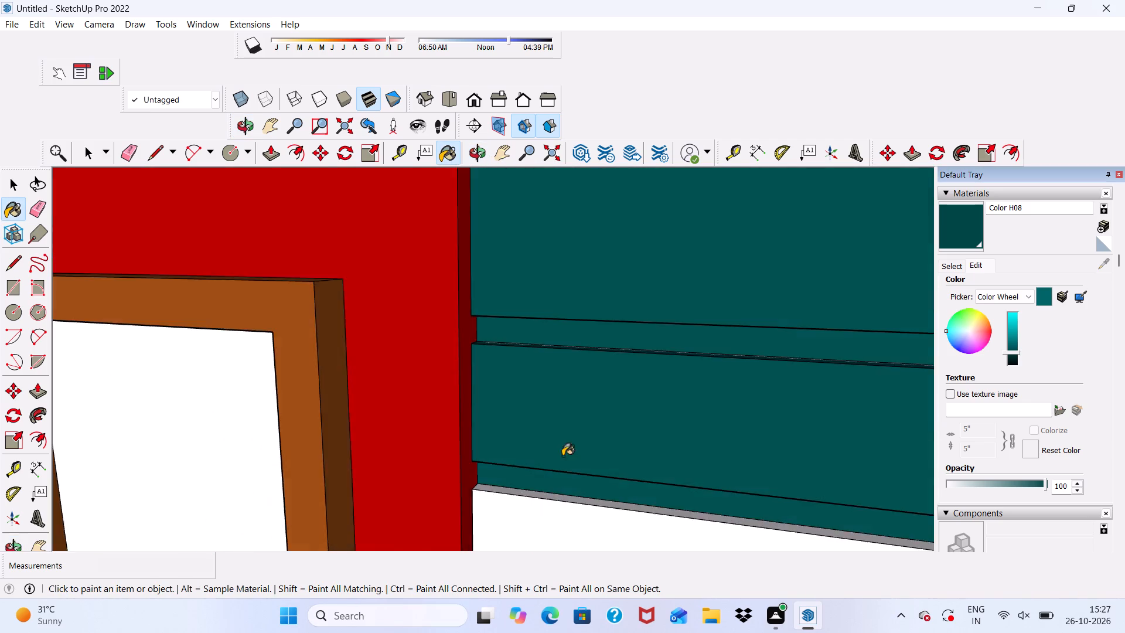
{"action": "scroll", "coordinate": [587, 283], "scroll_direction": "down", "scroll_amount": 13}
{"action": "middle_click_drag", "start_coordinate": [671, 360], "coordinate": [640, 443]}
{"action": "scroll", "coordinate": [638, 443], "scroll_direction": "up", "scroll_amount": 6}
{"action": "left_click", "coordinate": [637, 423]}
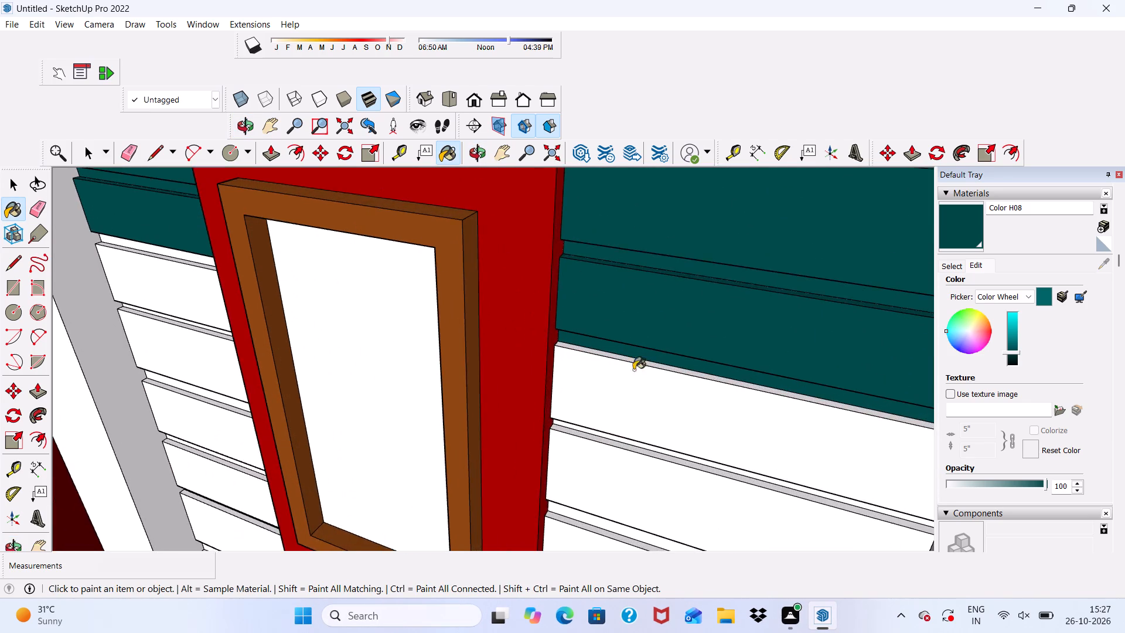
{"action": "scroll", "coordinate": [632, 361], "scroll_direction": "up", "scroll_amount": 6}
{"action": "left_click", "coordinate": [632, 361]}
Paint the fourth wall band on the curved-trim side, including the strip and narrow edges above it, with Color H08.
{"action": "scroll", "coordinate": [632, 361], "scroll_direction": "down", "scroll_amount": 5}
{"action": "middle_click_drag", "start_coordinate": [612, 352], "coordinate": [704, 222]}
{"action": "scroll", "coordinate": [667, 333], "scroll_direction": "up", "scroll_amount": 7}
{"action": "left_click", "coordinate": [663, 344]}
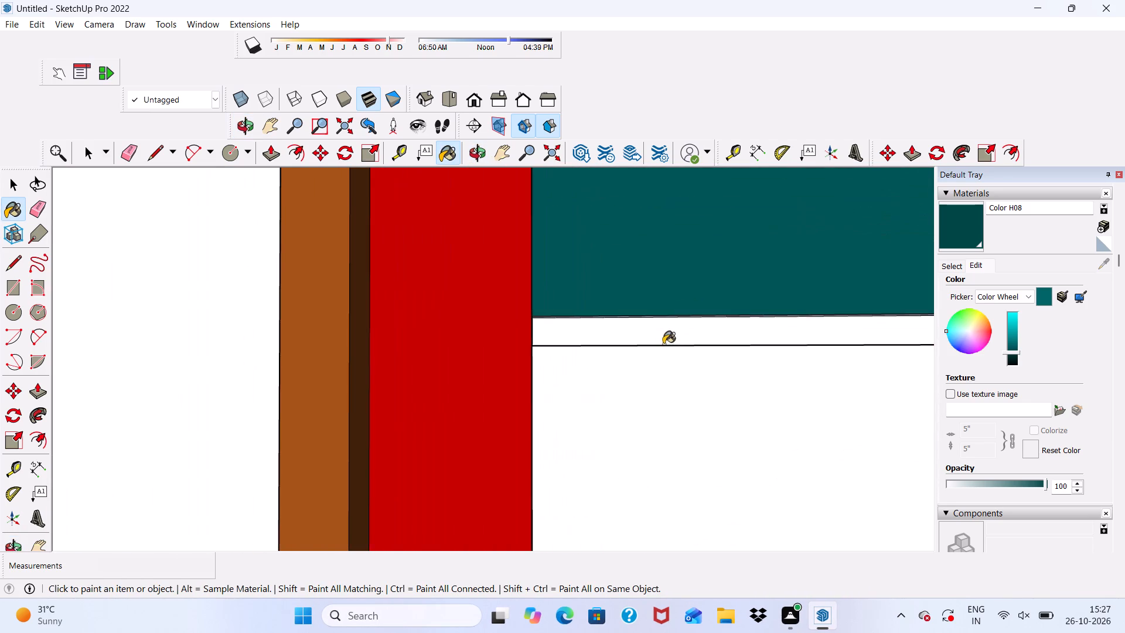
{"action": "middle_click_drag", "start_coordinate": [667, 321], "coordinate": [704, 233]}
{"action": "scroll", "coordinate": [690, 289], "scroll_direction": "up", "scroll_amount": 6}
{"action": "left_click", "coordinate": [677, 320]}
{"action": "scroll", "coordinate": [646, 270], "scroll_direction": "down", "scroll_amount": 6}
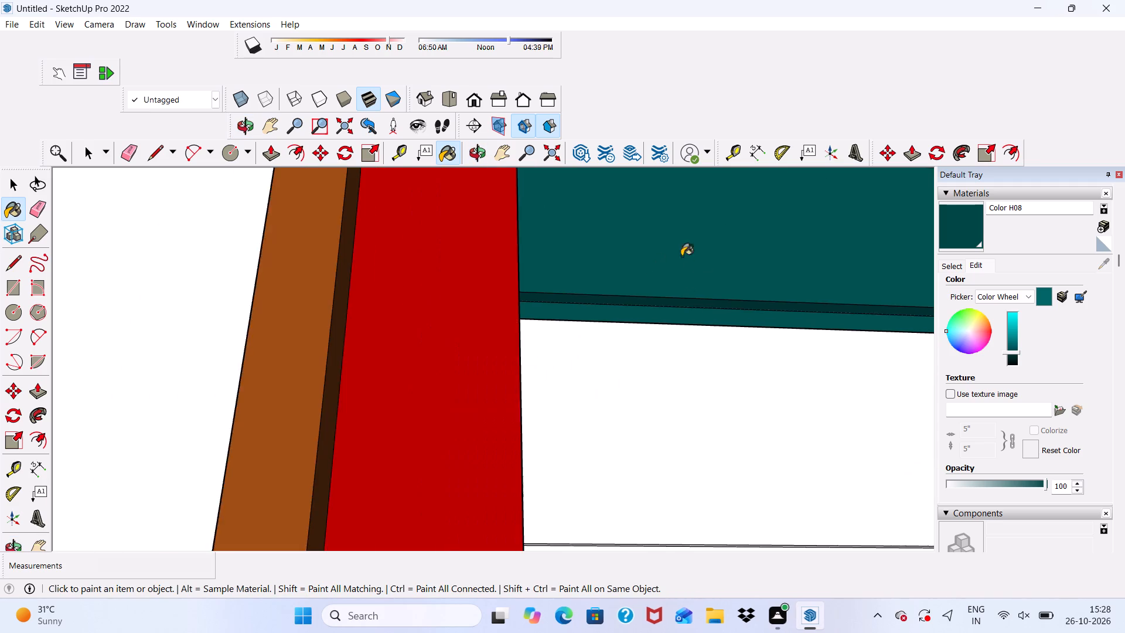
{"action": "middle_click_drag", "start_coordinate": [686, 342], "coordinate": [552, 465]}
{"action": "scroll", "coordinate": [550, 375], "scroll_direction": "up", "scroll_amount": 6}
{"action": "left_click", "coordinate": [550, 375]}
{"action": "middle_click_drag", "start_coordinate": [549, 336], "coordinate": [510, 463]}
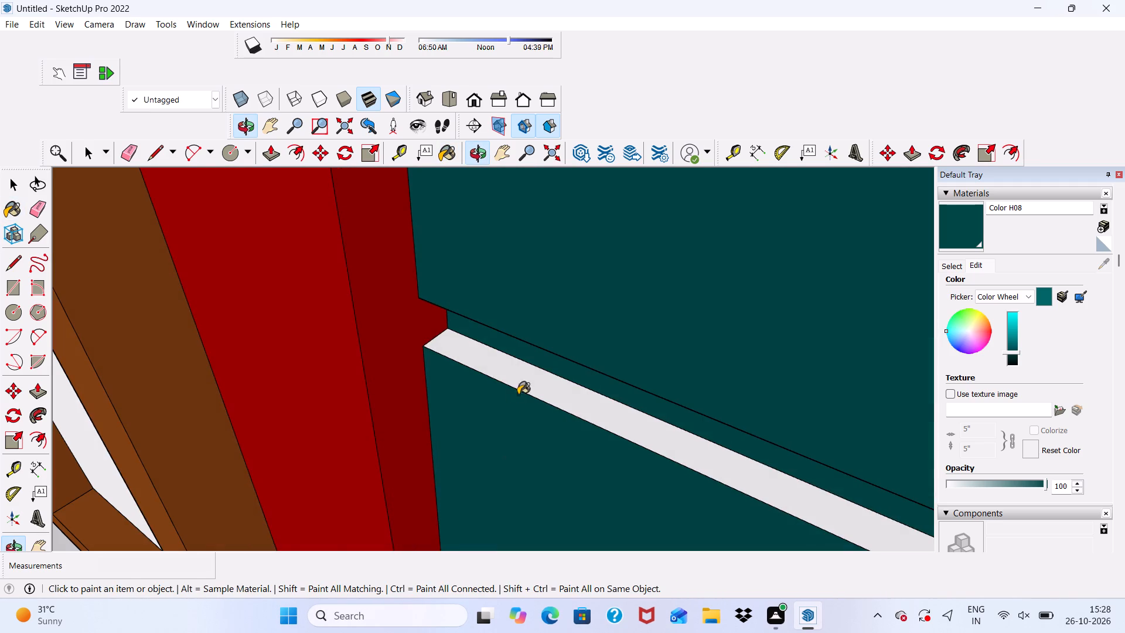
{"action": "left_click", "coordinate": [534, 377]}
Paint the fifth wall band on the curved-trim side, including the strip and narrow edges above it, with Color H08.
{"action": "scroll", "coordinate": [534, 377], "scroll_direction": "down", "scroll_amount": 4}
{"action": "middle_click_drag", "start_coordinate": [553, 353], "coordinate": [649, 249]}
{"action": "scroll", "coordinate": [666, 240], "scroll_direction": "up", "scroll_amount": 1}
{"action": "scroll", "coordinate": [720, 233], "scroll_direction": "down", "scroll_amount": 9}
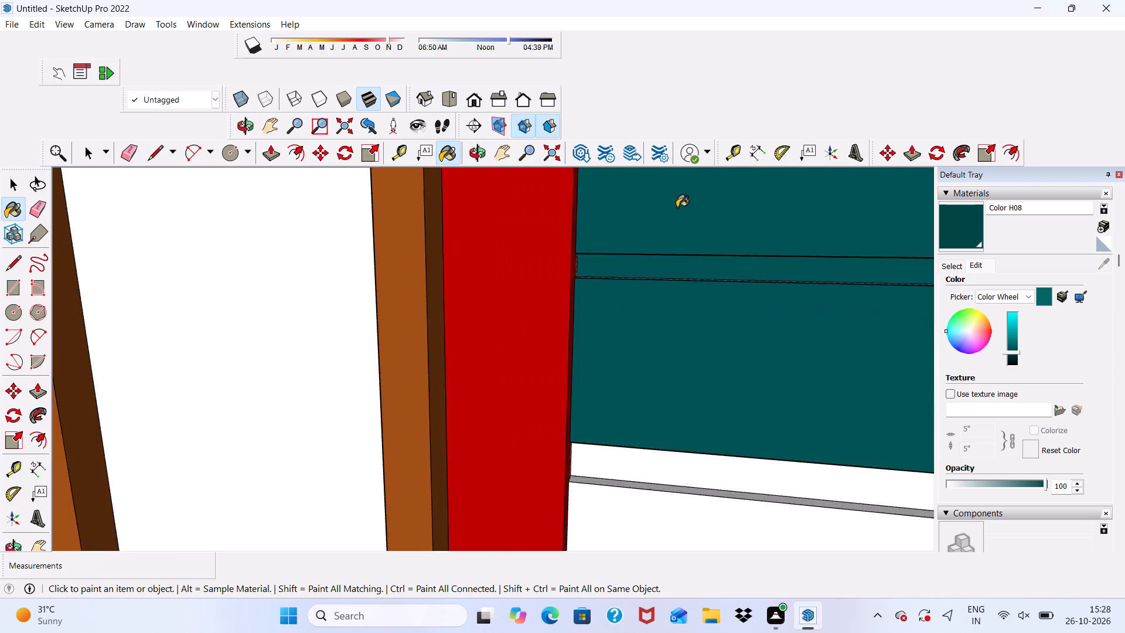
{"action": "scroll", "coordinate": [677, 207], "scroll_direction": "down", "scroll_amount": 5}
{"action": "middle_click_drag", "start_coordinate": [642, 326], "coordinate": [700, 122]}
{"action": "scroll", "coordinate": [705, 294], "scroll_direction": "up", "scroll_amount": 7}
{"action": "left_click", "coordinate": [694, 305]}
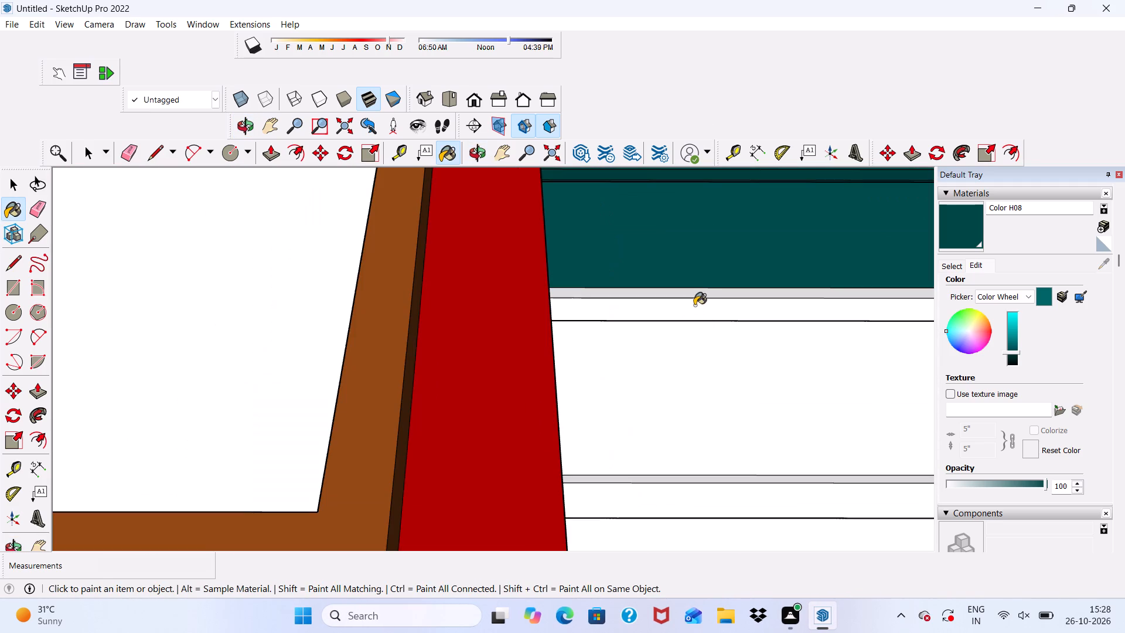
{"action": "left_click", "coordinate": [694, 299]}
{"action": "left_click", "coordinate": [673, 379]}
{"action": "scroll", "coordinate": [669, 326], "scroll_direction": "down", "scroll_amount": 3}
{"action": "middle_click_drag", "start_coordinate": [679, 331], "coordinate": [558, 576]}
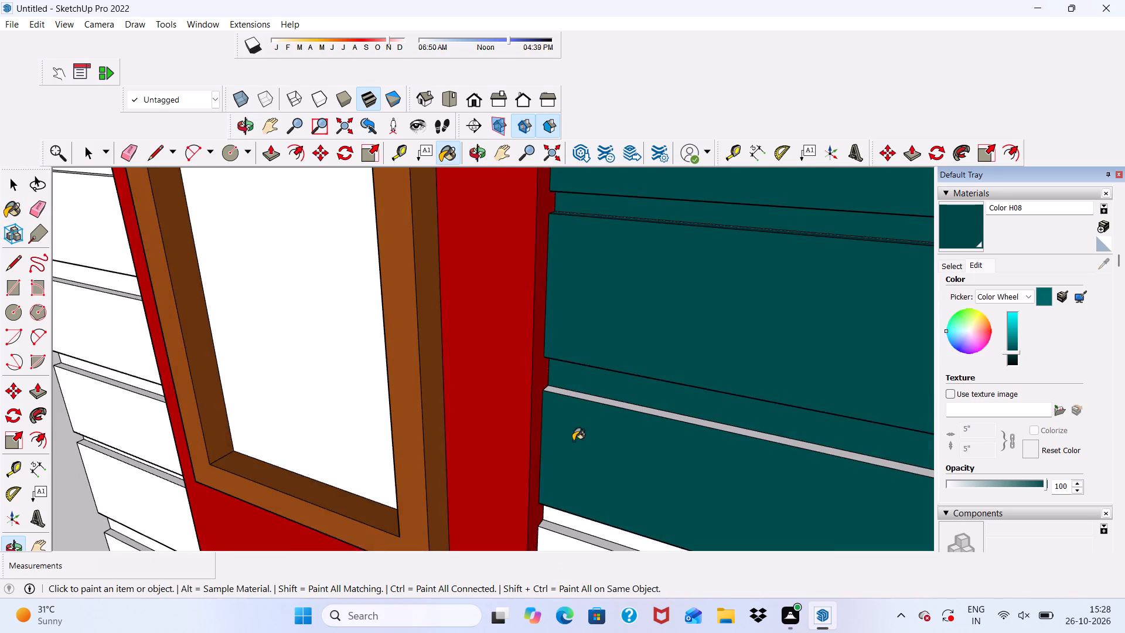
{"action": "scroll", "coordinate": [572, 428], "scroll_direction": "up", "scroll_amount": 4}
{"action": "left_click", "coordinate": [587, 382]}
Paint the sixth wall band on the curved-trim side, including the strip and narrow edges above it, with Color H08.
{"action": "scroll", "coordinate": [592, 367], "scroll_direction": "down", "scroll_amount": 9}
{"action": "scroll", "coordinate": [615, 469], "scroll_direction": "up", "scroll_amount": 7}
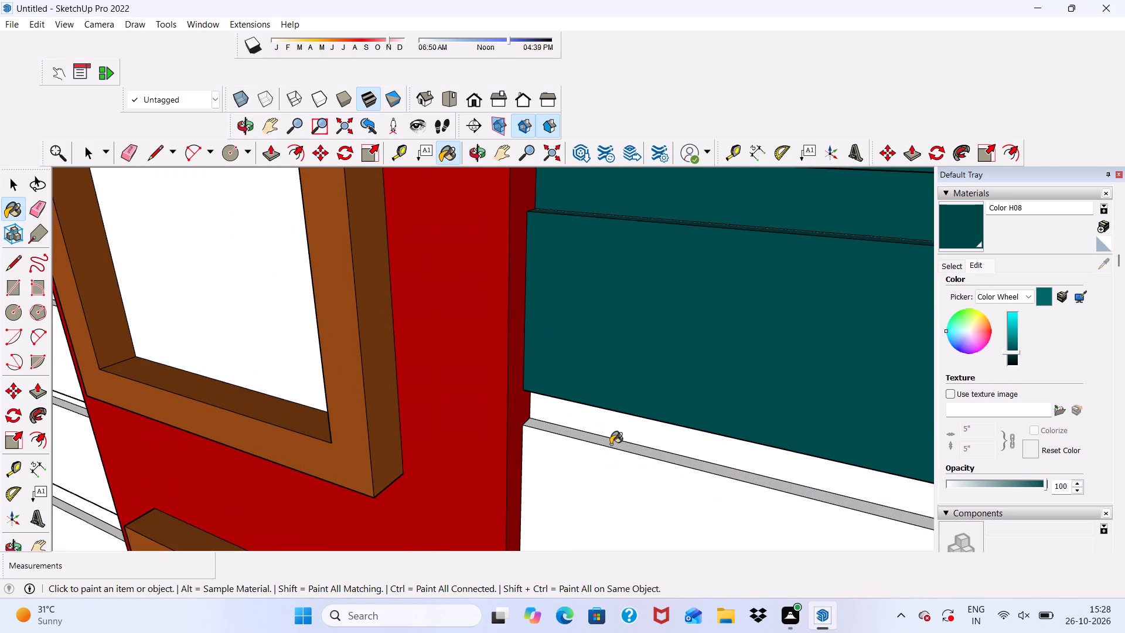
{"action": "left_click", "coordinate": [611, 444]}
{"action": "left_click", "coordinate": [616, 428]}
{"action": "scroll", "coordinate": [617, 428], "scroll_direction": "down", "scroll_amount": 1}
{"action": "middle_click_drag", "start_coordinate": [617, 428], "coordinate": [728, 243]}
{"action": "scroll", "coordinate": [728, 243], "scroll_direction": "up", "scroll_amount": 2}
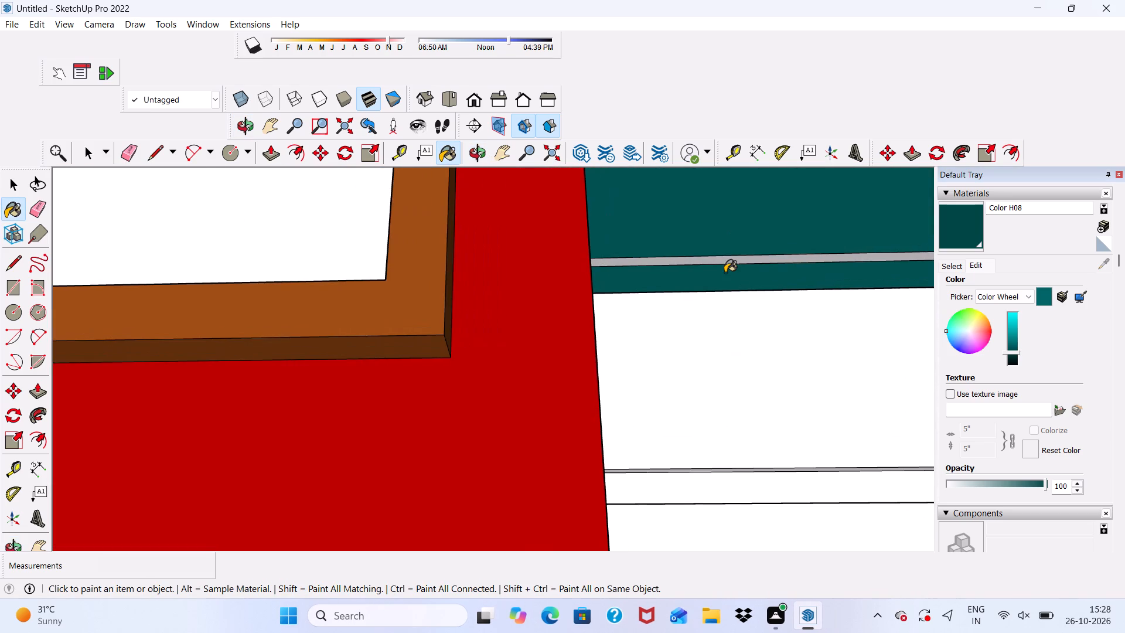
{"action": "left_click", "coordinate": [728, 264]}
{"action": "left_click", "coordinate": [732, 256]}
{"action": "left_click", "coordinate": [674, 391]}
{"action": "left_click", "coordinate": [715, 261]}
Paint the seventh wall band on the curved-trim side, including the strip and narrow edges above it, with Color H08.
{"action": "scroll", "coordinate": [710, 261], "scroll_direction": "down", "scroll_amount": 5}
{"action": "middle_click_drag", "start_coordinate": [694, 355], "coordinate": [684, 275]}
{"action": "scroll", "coordinate": [684, 357], "scroll_direction": "up", "scroll_amount": 5}
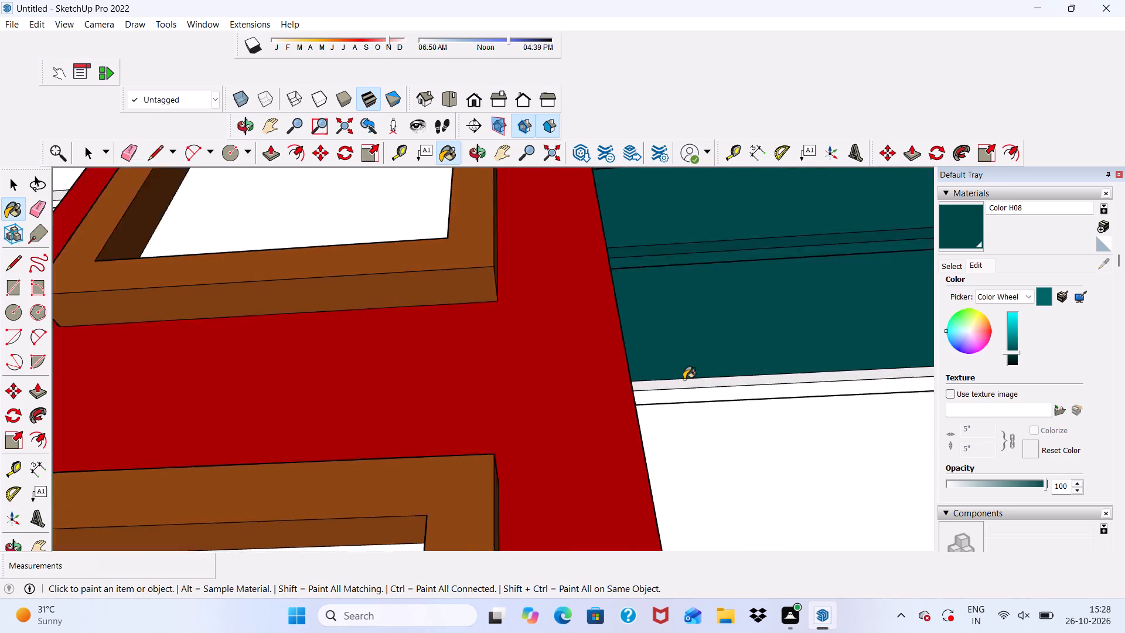
{"action": "scroll", "coordinate": [684, 379], "scroll_direction": "up", "scroll_amount": 2}
{"action": "left_click", "coordinate": [684, 380]}
{"action": "left_click", "coordinate": [680, 417]}
{"action": "scroll", "coordinate": [649, 391], "scroll_direction": "down", "scroll_amount": 4}
{"action": "left_click_drag", "start_coordinate": [662, 385], "coordinate": [662, 398]}
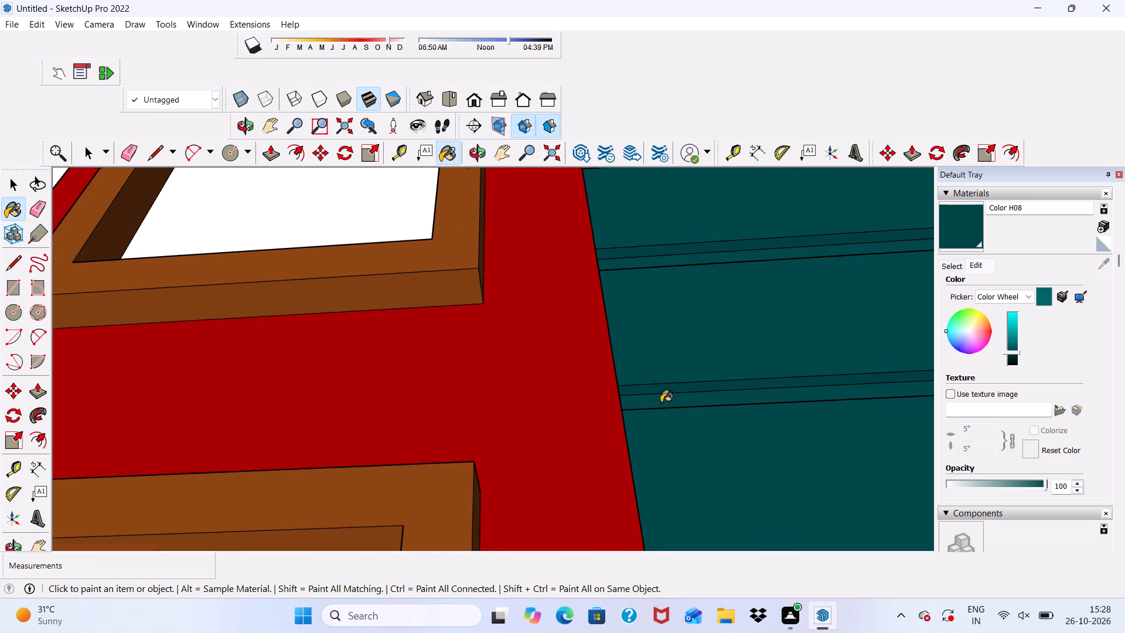
{"action": "scroll", "coordinate": [659, 392], "scroll_direction": "down", "scroll_amount": 3}
{"action": "middle_click_drag", "start_coordinate": [658, 396], "coordinate": [518, 632]}
{"action": "scroll", "coordinate": [592, 492], "scroll_direction": "up", "scroll_amount": 6}
{"action": "scroll", "coordinate": [618, 401], "scroll_direction": "down", "scroll_amount": 6}
{"action": "scroll", "coordinate": [616, 495], "scroll_direction": "up", "scroll_amount": 4}
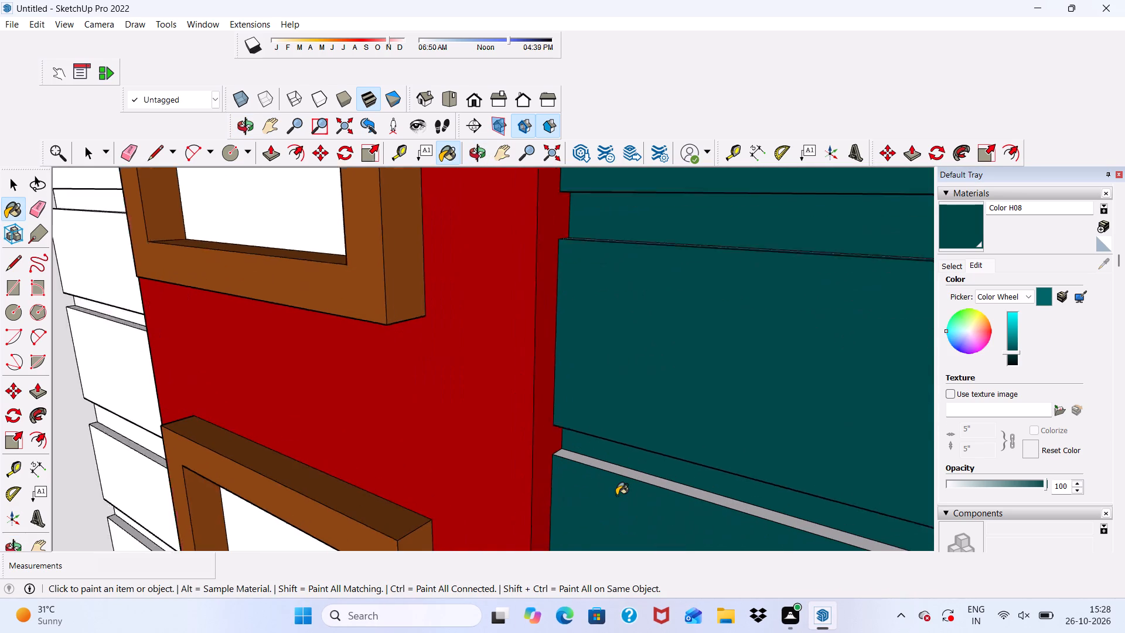
{"action": "scroll", "coordinate": [616, 495], "scroll_direction": "up", "scroll_amount": 3}
{"action": "left_click", "coordinate": [631, 464]}
Paint the eighth wall band on the curved-trim side, including the strip and narrow edges above it, with Color H08.
{"action": "scroll", "coordinate": [611, 372], "scroll_direction": "down", "scroll_amount": 6}
{"action": "scroll", "coordinate": [592, 317], "scroll_direction": "down", "scroll_amount": 12}
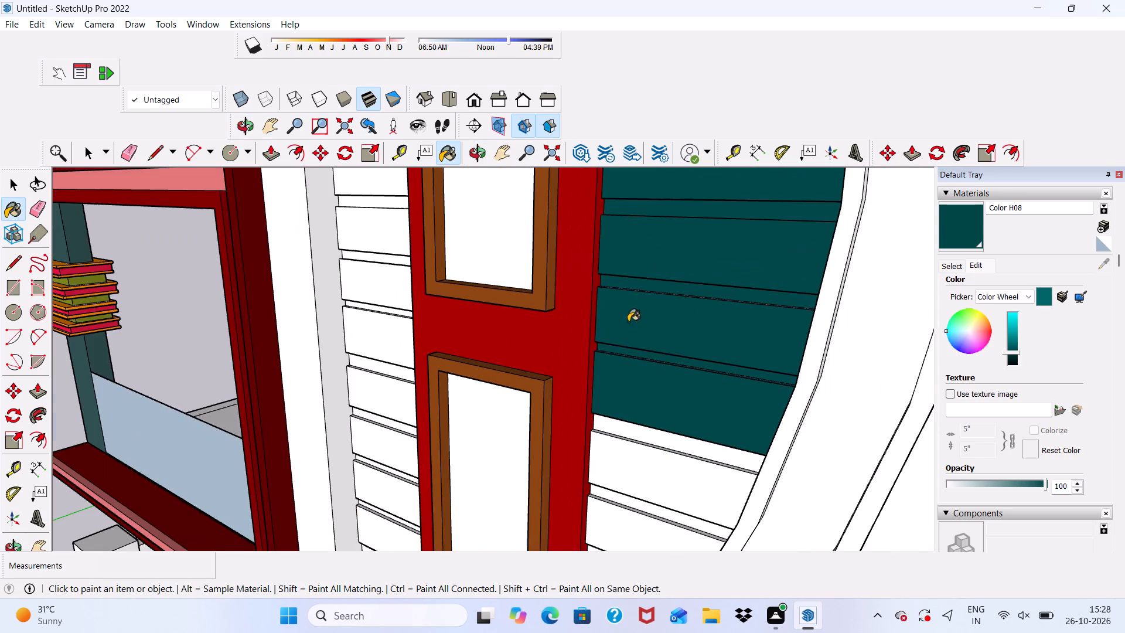
{"action": "middle_click_drag", "start_coordinate": [667, 400], "coordinate": [714, 370]}
{"action": "scroll", "coordinate": [715, 404], "scroll_direction": "up", "scroll_amount": 7}
{"action": "left_click", "coordinate": [681, 398]}
{"action": "middle_click_drag", "start_coordinate": [663, 400], "coordinate": [660, 373]}
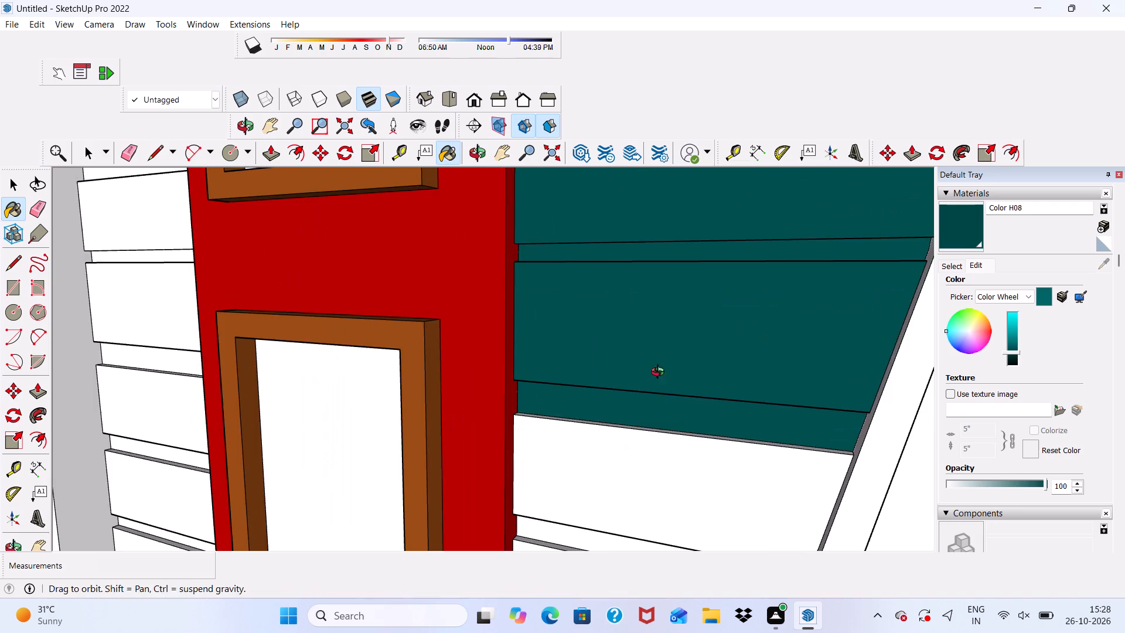
{"action": "middle_click_drag", "start_coordinate": [660, 373], "coordinate": [711, 258]}
{"action": "scroll", "coordinate": [698, 307], "scroll_direction": "up", "scroll_amount": 4}
{"action": "left_click", "coordinate": [713, 295]}
{"action": "scroll", "coordinate": [704, 351], "scroll_direction": "down", "scroll_amount": 1}
{"action": "middle_click_drag", "start_coordinate": [697, 375], "coordinate": [616, 564]}
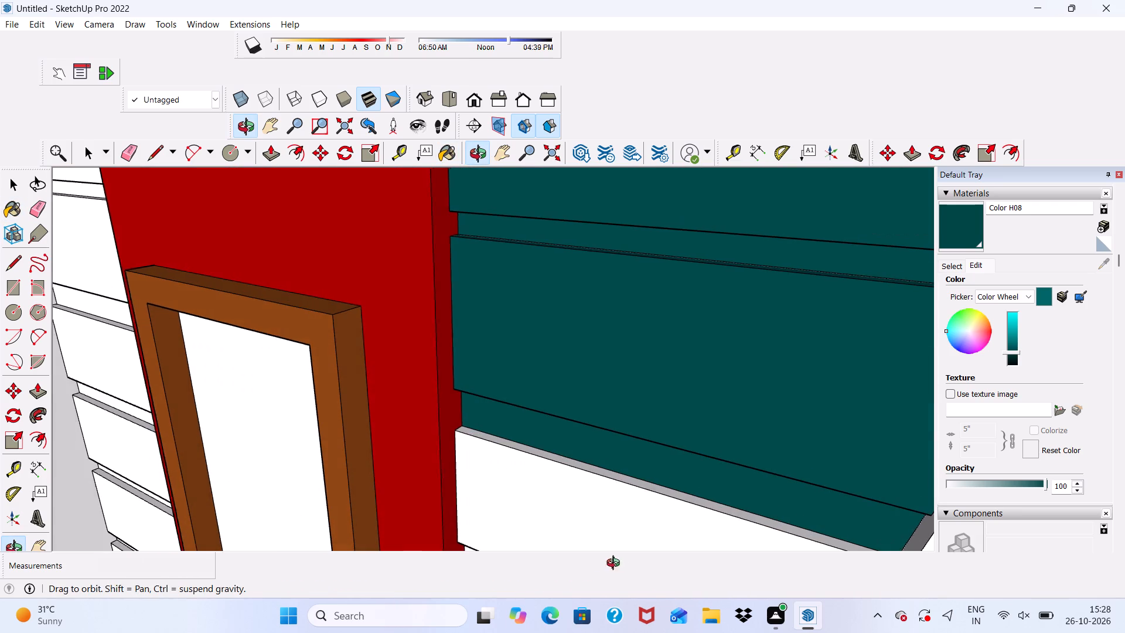
{"action": "middle_click_drag", "start_coordinate": [616, 564], "coordinate": [619, 565]}
{"action": "left_click", "coordinate": [573, 501]}
{"action": "left_click", "coordinate": [570, 463]}
Paint the ninth wall band on the curved-trim side, including the strip and narrow edges above it, with Color H08.
{"action": "scroll", "coordinate": [548, 394], "scroll_direction": "down", "scroll_amount": 6}
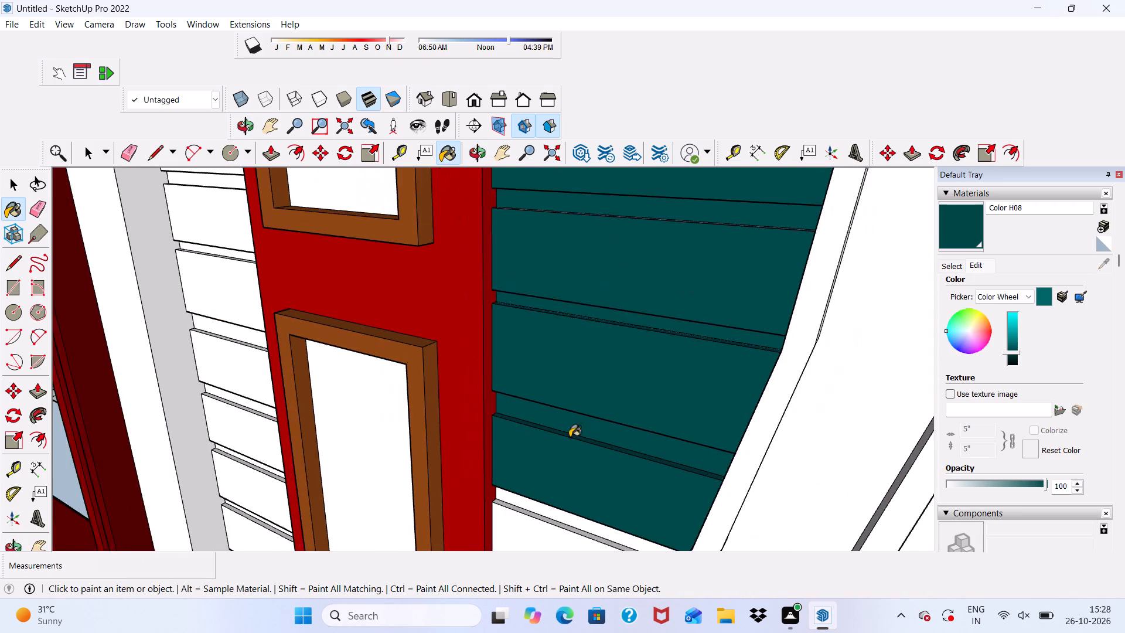
{"action": "middle_click_drag", "start_coordinate": [570, 437], "coordinate": [761, 297]}
{"action": "scroll", "coordinate": [625, 501], "scroll_direction": "up", "scroll_amount": 6}
{"action": "scroll", "coordinate": [604, 512], "scroll_direction": "down", "scroll_amount": 1}
{"action": "middle_click_drag", "start_coordinate": [604, 512], "coordinate": [607, 428]}
{"action": "scroll", "coordinate": [607, 427], "scroll_direction": "up", "scroll_amount": 5}
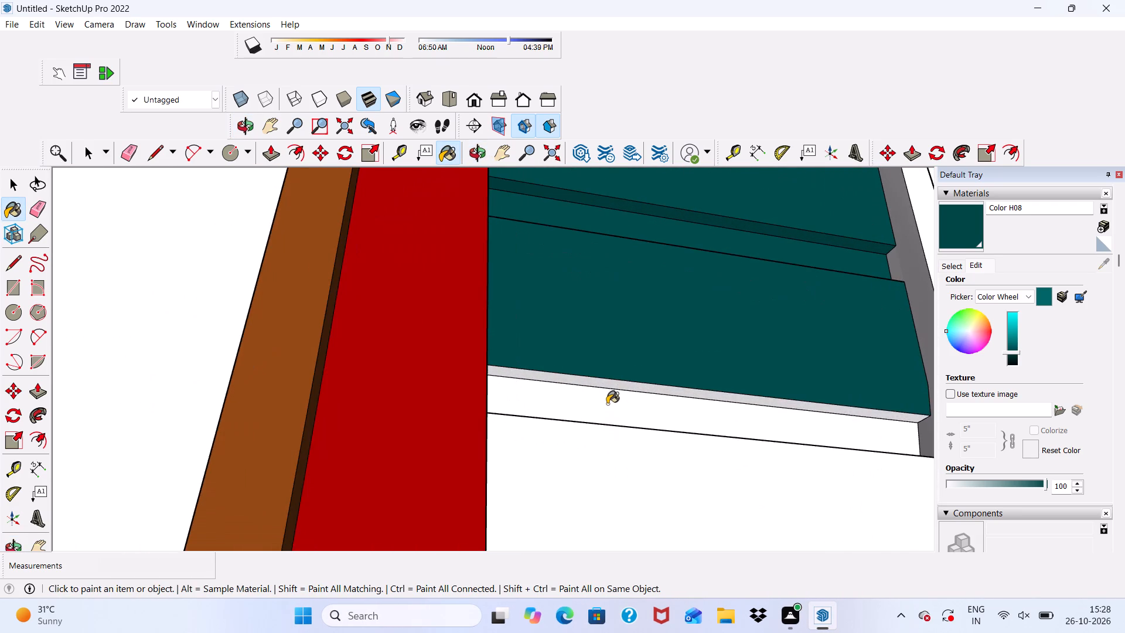
{"action": "left_click", "coordinate": [607, 404]}
{"action": "left_click", "coordinate": [612, 381]}
{"action": "left_click", "coordinate": [599, 429]}
{"action": "scroll", "coordinate": [586, 432], "scroll_direction": "down", "scroll_amount": 4}
{"action": "middle_click_drag", "start_coordinate": [600, 443], "coordinate": [576, 527]}
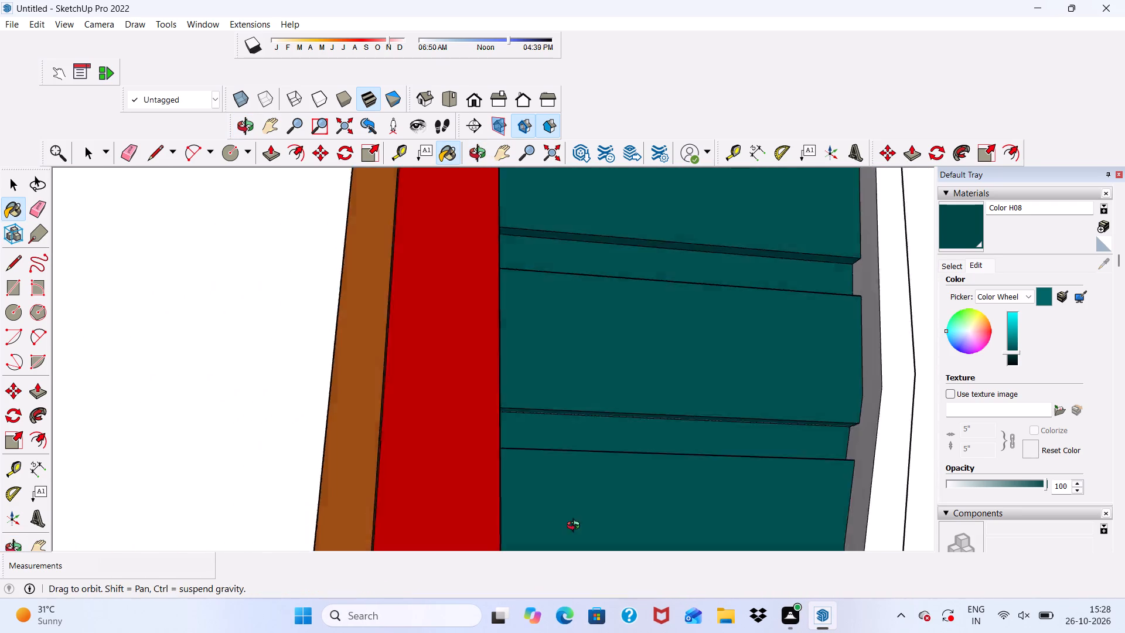
{"action": "middle_click_drag", "start_coordinate": [576, 527], "coordinate": [514, 623]}
{"action": "scroll", "coordinate": [500, 529], "scroll_direction": "up", "scroll_amount": 5}
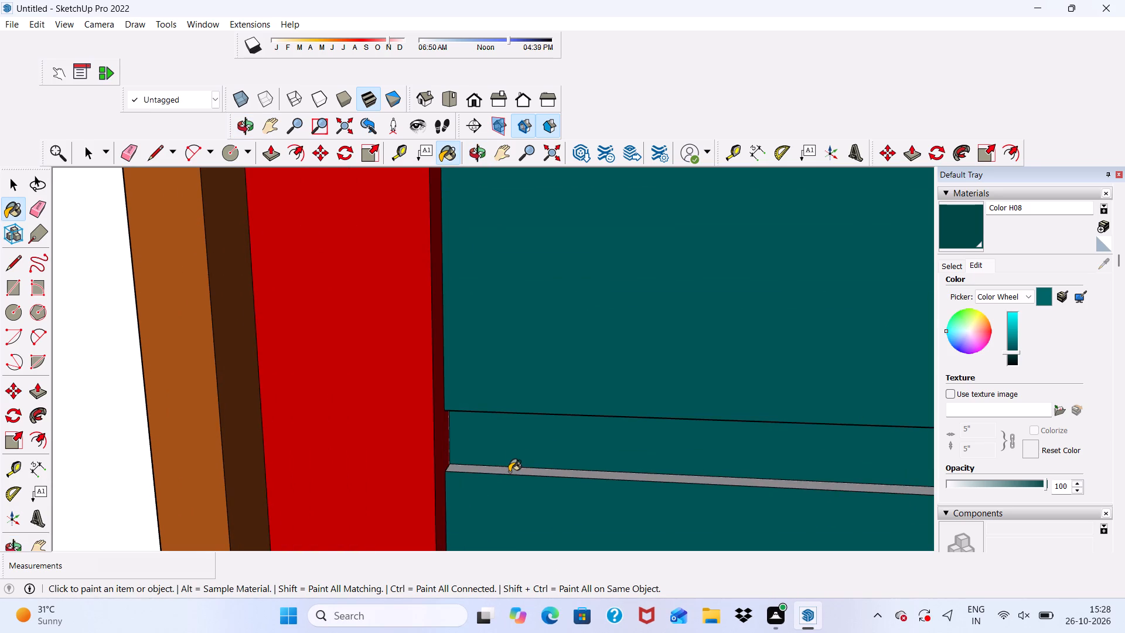
{"action": "left_click", "coordinate": [509, 472]}
Paint the tenth wall band on the curved-trim side, including the strip and narrow edges above it, with Color H08.
{"action": "scroll", "coordinate": [509, 472], "scroll_direction": "down", "scroll_amount": 16}
{"action": "scroll", "coordinate": [567, 489], "scroll_direction": "up", "scroll_amount": 6}
{"action": "left_click", "coordinate": [565, 507]}
{"action": "scroll", "coordinate": [554, 440], "scroll_direction": "up", "scroll_amount": 2}
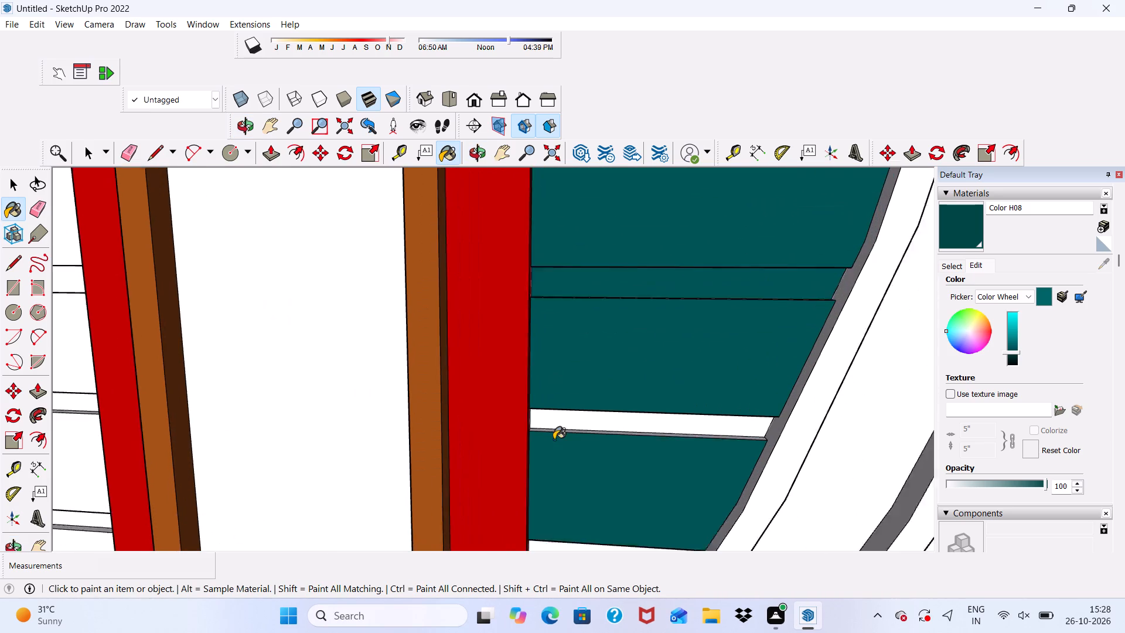
{"action": "scroll", "coordinate": [554, 440], "scroll_direction": "up", "scroll_amount": 2}
{"action": "left_click", "coordinate": [570, 404]}
{"action": "left_click", "coordinate": [570, 428]}
{"action": "scroll", "coordinate": [570, 428], "scroll_direction": "down", "scroll_amount": 1}
{"action": "middle_click_drag", "start_coordinate": [570, 430], "coordinate": [588, 243]}
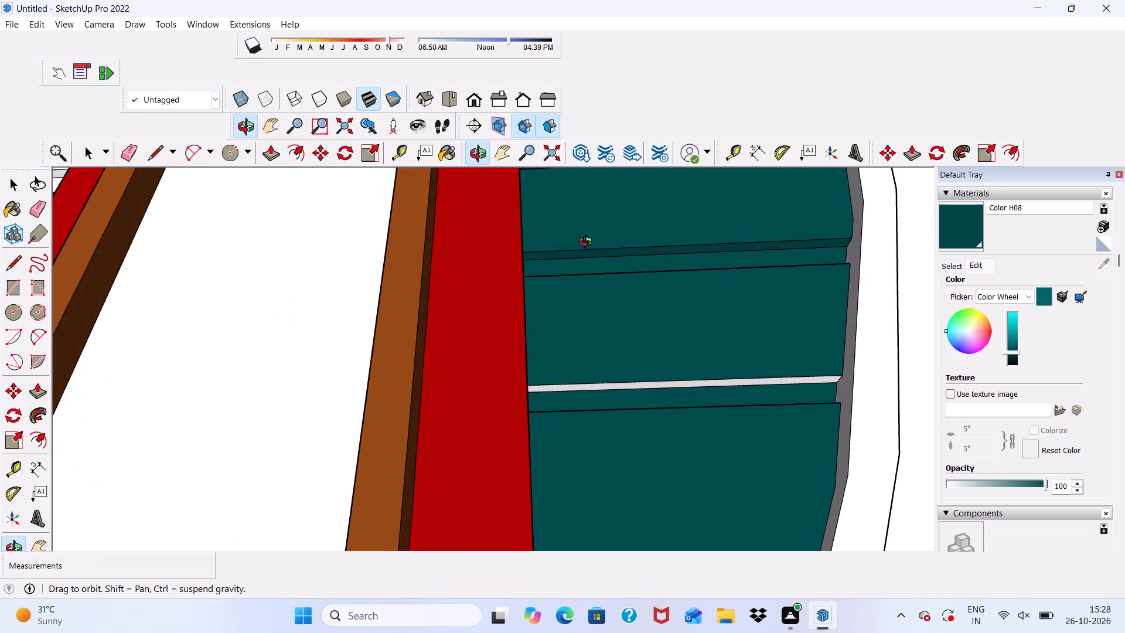
{"action": "middle_click_drag", "start_coordinate": [588, 243], "coordinate": [588, 246]}
{"action": "scroll", "coordinate": [588, 376], "scroll_direction": "up", "scroll_amount": 6}
{"action": "left_click", "coordinate": [592, 392]}
{"action": "scroll", "coordinate": [588, 342], "scroll_direction": "down", "scroll_amount": 11}
Paint the eleventh wall band on the curved-trim side, including the strip and narrow edges above it, with Color H08.
{"action": "scroll", "coordinate": [609, 443], "scroll_direction": "up", "scroll_amount": 6}
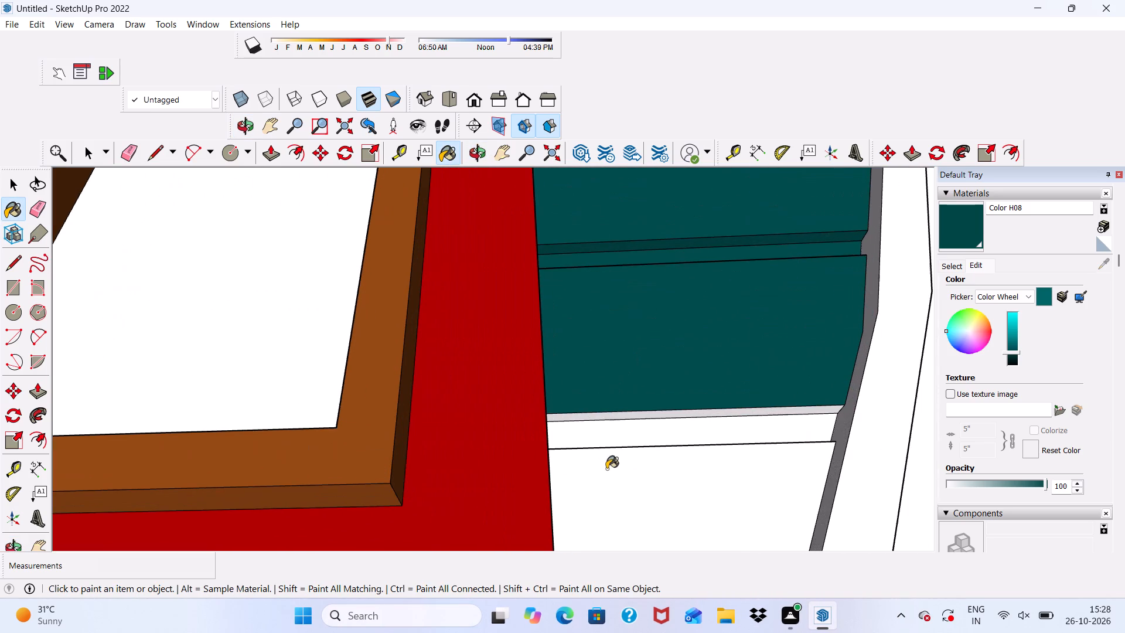
{"action": "left_click", "coordinate": [606, 458]}
{"action": "left_click", "coordinate": [604, 442]}
{"action": "left_click", "coordinate": [604, 419]}
{"action": "scroll", "coordinate": [604, 414], "scroll_direction": "down", "scroll_amount": 1}
{"action": "middle_click_drag", "start_coordinate": [608, 434], "coordinate": [609, 488]}
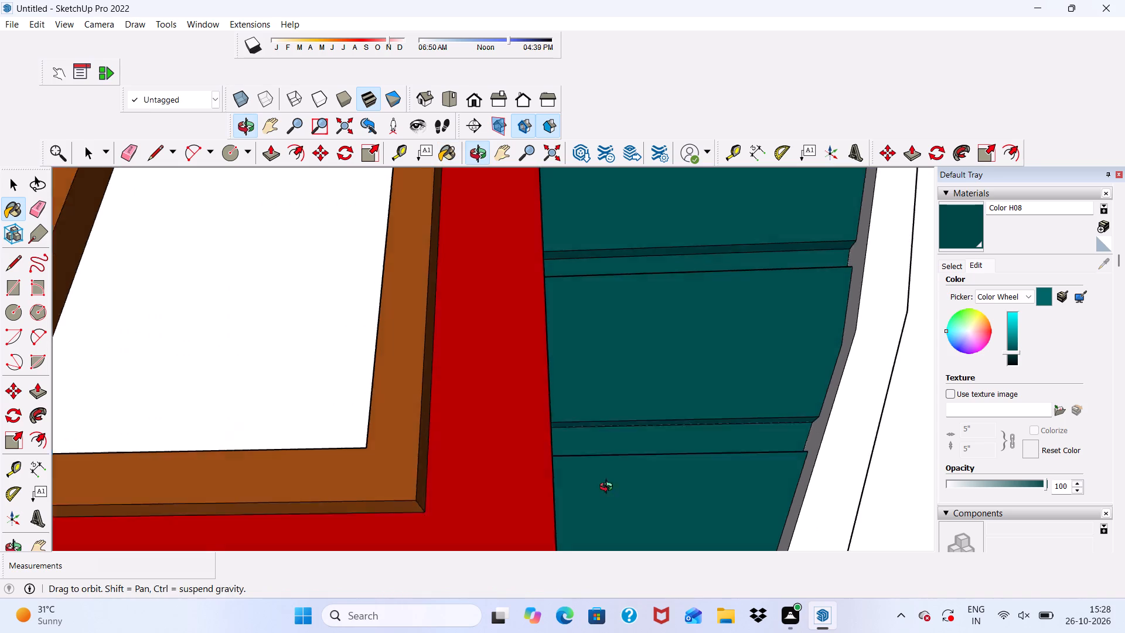
{"action": "middle_click_drag", "start_coordinate": [609, 488], "coordinate": [543, 587]}
{"action": "scroll", "coordinate": [567, 502], "scroll_direction": "up", "scroll_amount": 6}
{"action": "left_click", "coordinate": [577, 461]}
{"action": "scroll", "coordinate": [577, 461], "scroll_direction": "down", "scroll_amount": 10}
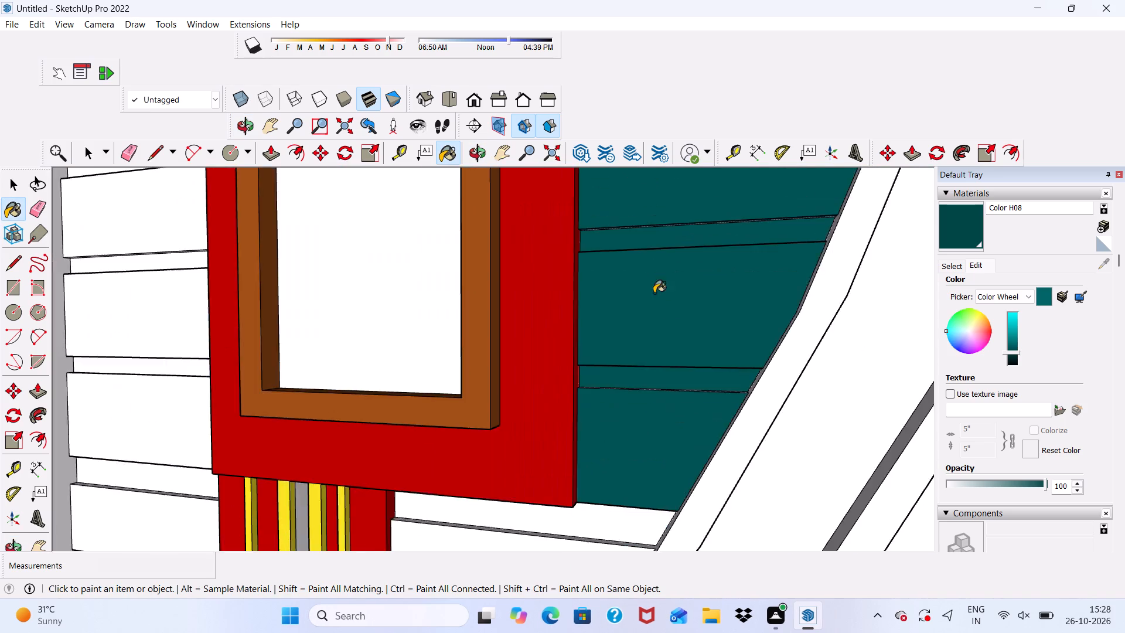
Paint the twelfth wall band on the curved-trim side, including the strip under the red panel and the narrow edges above it, with Color H08.
{"action": "scroll", "coordinate": [654, 293], "scroll_direction": "down", "scroll_amount": 6}
{"action": "scroll", "coordinate": [611, 490], "scroll_direction": "up", "scroll_amount": 7}
{"action": "left_click", "coordinate": [612, 443]}
{"action": "middle_click_drag", "start_coordinate": [613, 460], "coordinate": [660, 282]}
{"action": "scroll", "coordinate": [662, 343], "scroll_direction": "up", "scroll_amount": 3}
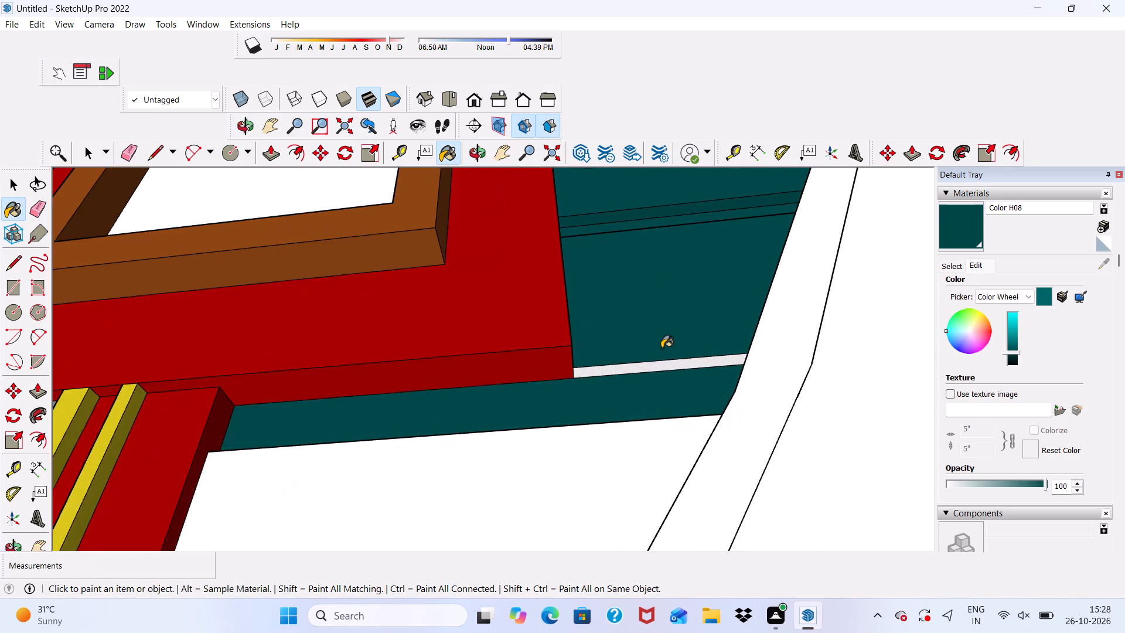
{"action": "scroll", "coordinate": [662, 348], "scroll_direction": "up", "scroll_amount": 2}
{"action": "left_click", "coordinate": [656, 363]}
{"action": "left_click", "coordinate": [640, 371]}
{"action": "scroll", "coordinate": [570, 431], "scroll_direction": "down", "scroll_amount": 2}
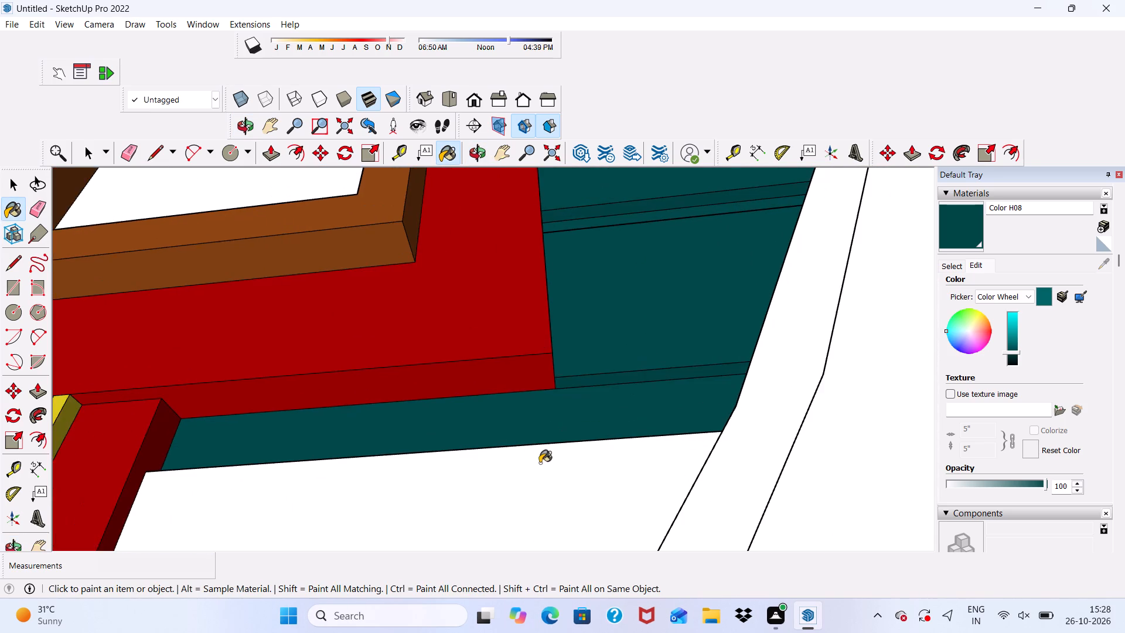
{"action": "left_click", "coordinate": [540, 463]}
{"action": "scroll", "coordinate": [540, 395], "scroll_direction": "down", "scroll_amount": 3}
{"action": "middle_click_drag", "start_coordinate": [548, 410], "coordinate": [476, 581]}
{"action": "scroll", "coordinate": [478, 465], "scroll_direction": "up", "scroll_amount": 10}
{"action": "left_click", "coordinate": [487, 509]}
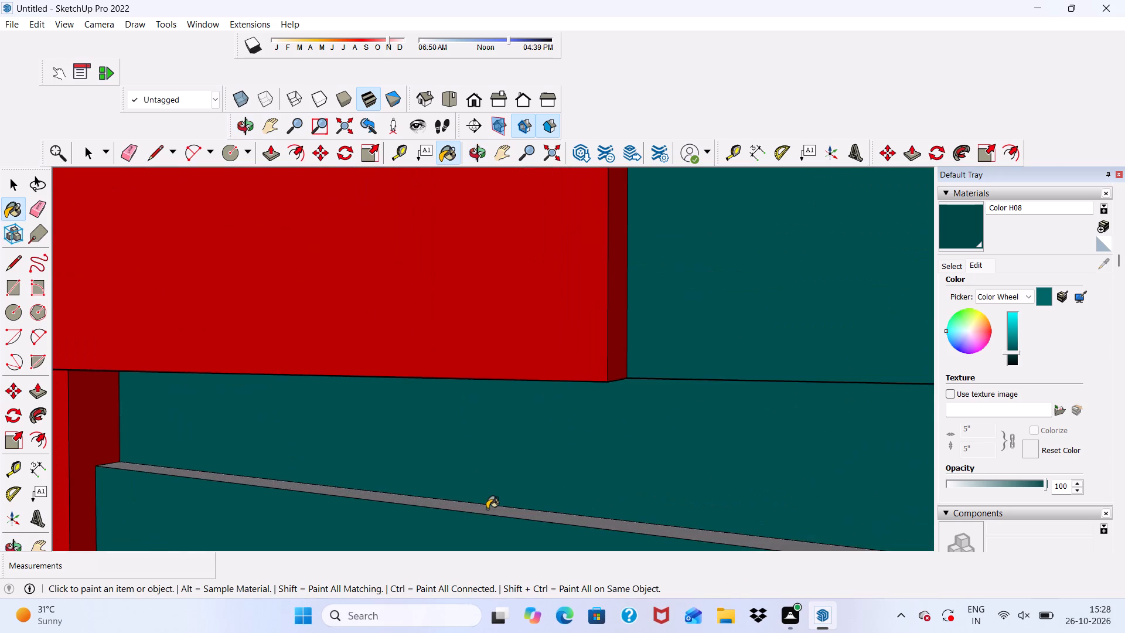
{"action": "scroll", "coordinate": [490, 424], "scroll_direction": "down", "scroll_amount": 20}
Paint the thirteenth wall band, beside the yellow-striped column, including the strip and narrow edges above it, with Color H08.
{"action": "scroll", "coordinate": [594, 453], "scroll_direction": "up", "scroll_amount": 6}
{"action": "left_click", "coordinate": [581, 446]}
{"action": "scroll", "coordinate": [543, 379], "scroll_direction": "up", "scroll_amount": 3}
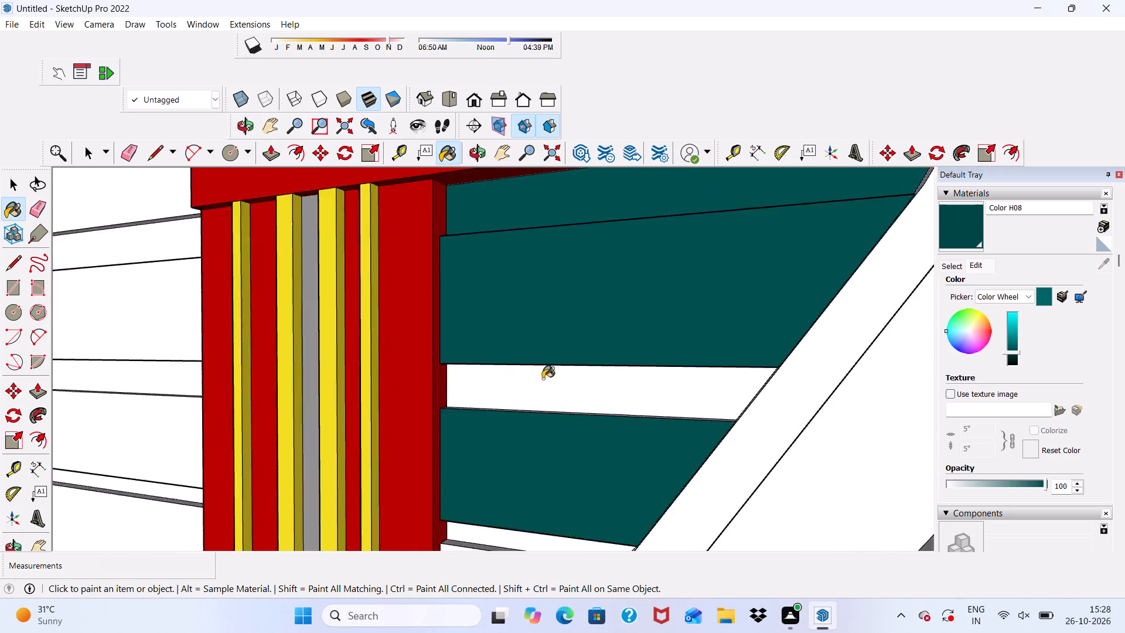
{"action": "scroll", "coordinate": [543, 379], "scroll_direction": "up", "scroll_amount": 3}
{"action": "left_click", "coordinate": [543, 379]}
{"action": "middle_click_drag", "start_coordinate": [544, 380], "coordinate": [581, 257]}
{"action": "scroll", "coordinate": [581, 256], "scroll_direction": "up", "scroll_amount": 5}
{"action": "left_click", "coordinate": [581, 283]}
{"action": "scroll", "coordinate": [582, 288], "scroll_direction": "down", "scroll_amount": 4}
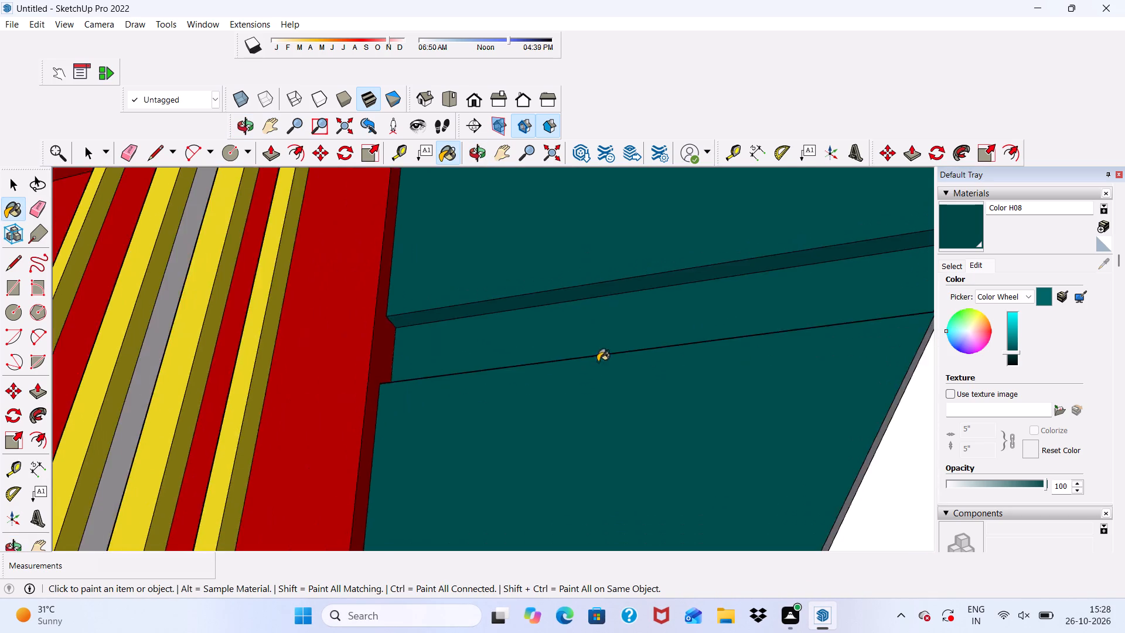
{"action": "middle_click_drag", "start_coordinate": [599, 363], "coordinate": [542, 530]}
{"action": "scroll", "coordinate": [510, 473], "scroll_direction": "up", "scroll_amount": 6}
{"action": "left_click", "coordinate": [506, 486]}
{"action": "scroll", "coordinate": [534, 397], "scroll_direction": "down", "scroll_amount": 12}
Paint the fourteenth wall band on the curved-trim side, including the strip and narrow edges above it, with Color H08.
{"action": "middle_click_drag", "start_coordinate": [649, 443], "coordinate": [714, 265]}
{"action": "scroll", "coordinate": [584, 477], "scroll_direction": "up", "scroll_amount": 6}
{"action": "scroll", "coordinate": [553, 363], "scroll_direction": "up", "scroll_amount": 4}
{"action": "left_click", "coordinate": [555, 340]}
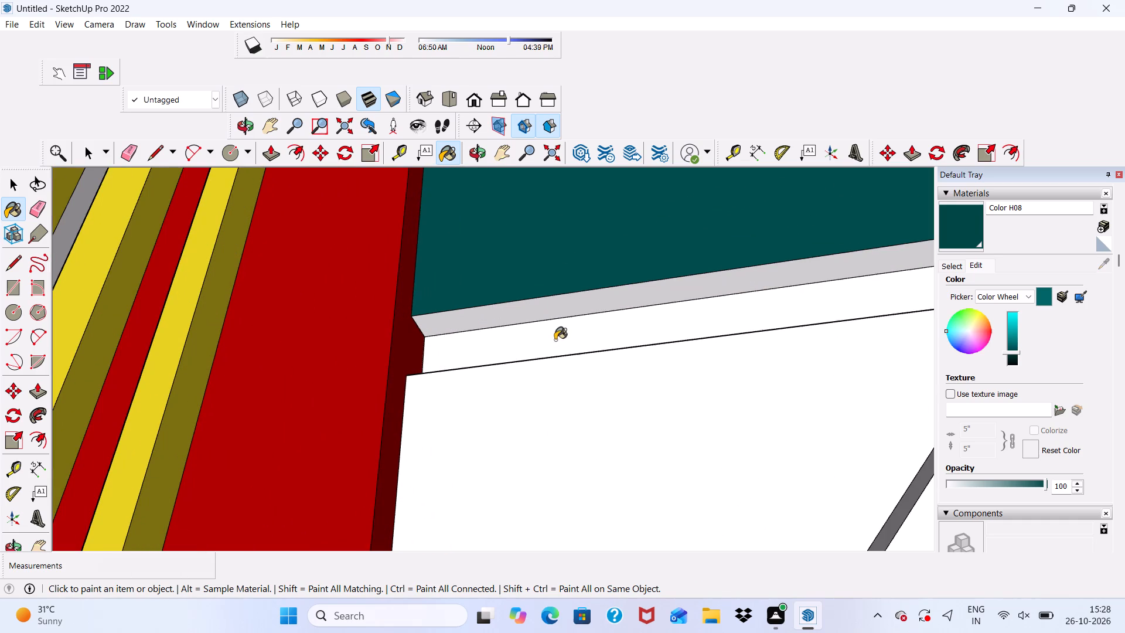
{"action": "left_click", "coordinate": [557, 305]}
{"action": "scroll", "coordinate": [570, 367], "scroll_direction": "down", "scroll_amount": 2}
{"action": "middle_click_drag", "start_coordinate": [571, 369], "coordinate": [542, 522]}
{"action": "left_click", "coordinate": [534, 427]}
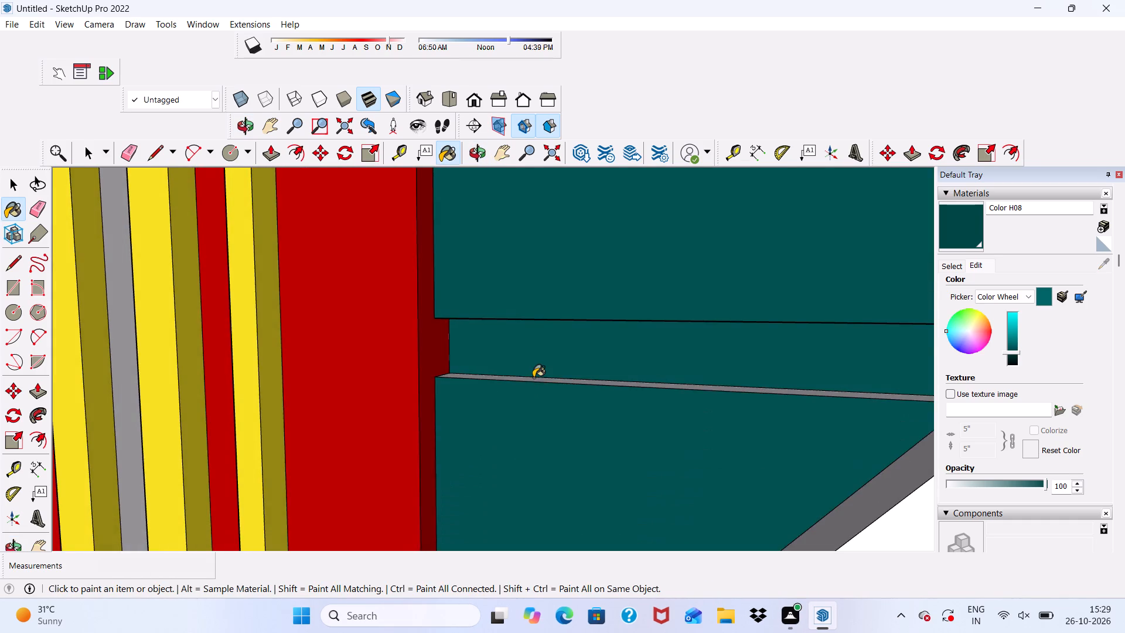
{"action": "scroll", "coordinate": [533, 377], "scroll_direction": "up", "scroll_amount": 5}
{"action": "left_click", "coordinate": [538, 387]}
{"action": "left_click", "coordinate": [547, 380]}
{"action": "scroll", "coordinate": [553, 325], "scroll_direction": "down", "scroll_amount": 2}
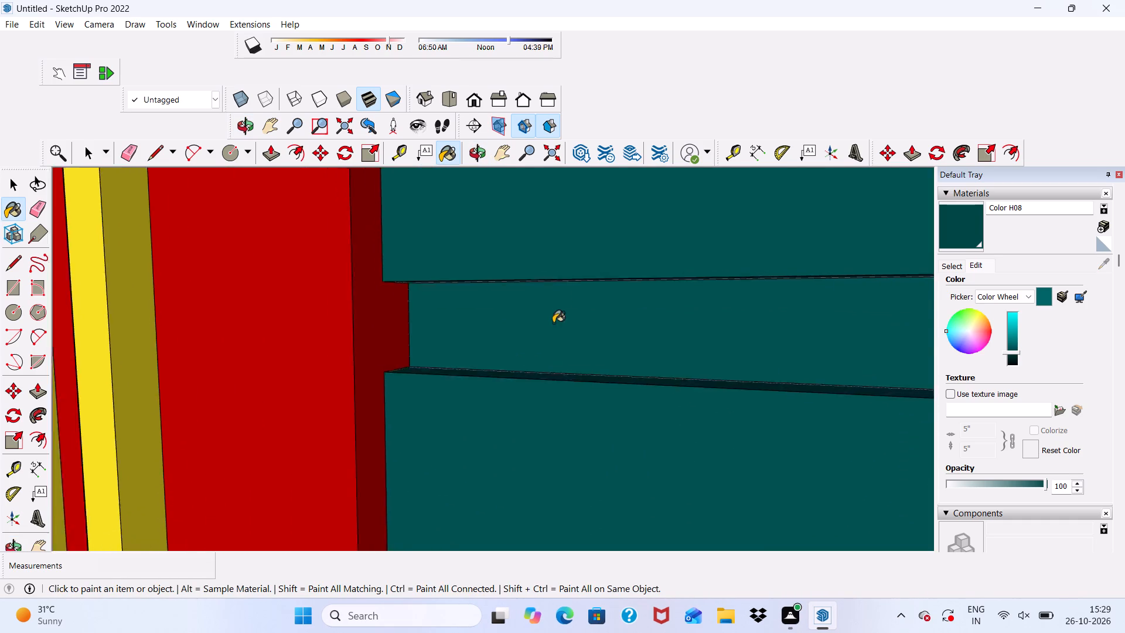
Paint the last, triangular wall band at the foot of the curved-trim side, including the strip and narrow edges above it, with Color H08.
{"action": "scroll", "coordinate": [553, 323], "scroll_direction": "down", "scroll_amount": 9}
{"action": "middle_click_drag", "start_coordinate": [667, 335], "coordinate": [786, 183]}
{"action": "scroll", "coordinate": [514, 586], "scroll_direction": "up", "scroll_amount": 5}
{"action": "scroll", "coordinate": [518, 532], "scroll_direction": "up", "scroll_amount": 3}
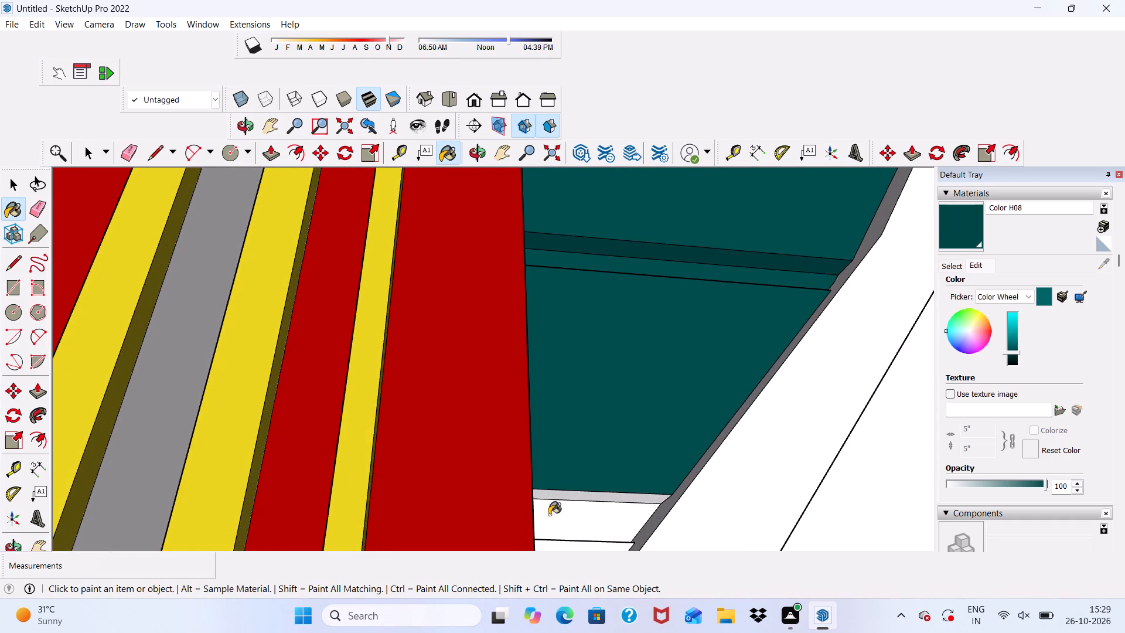
{"action": "left_click", "coordinate": [551, 515]}
{"action": "scroll", "coordinate": [554, 505], "scroll_direction": "up", "scroll_amount": 5}
{"action": "left_click", "coordinate": [562, 491]}
{"action": "scroll", "coordinate": [582, 461], "scroll_direction": "down", "scroll_amount": 7}
{"action": "middle_click_drag", "start_coordinate": [653, 406], "coordinate": [568, 582]}
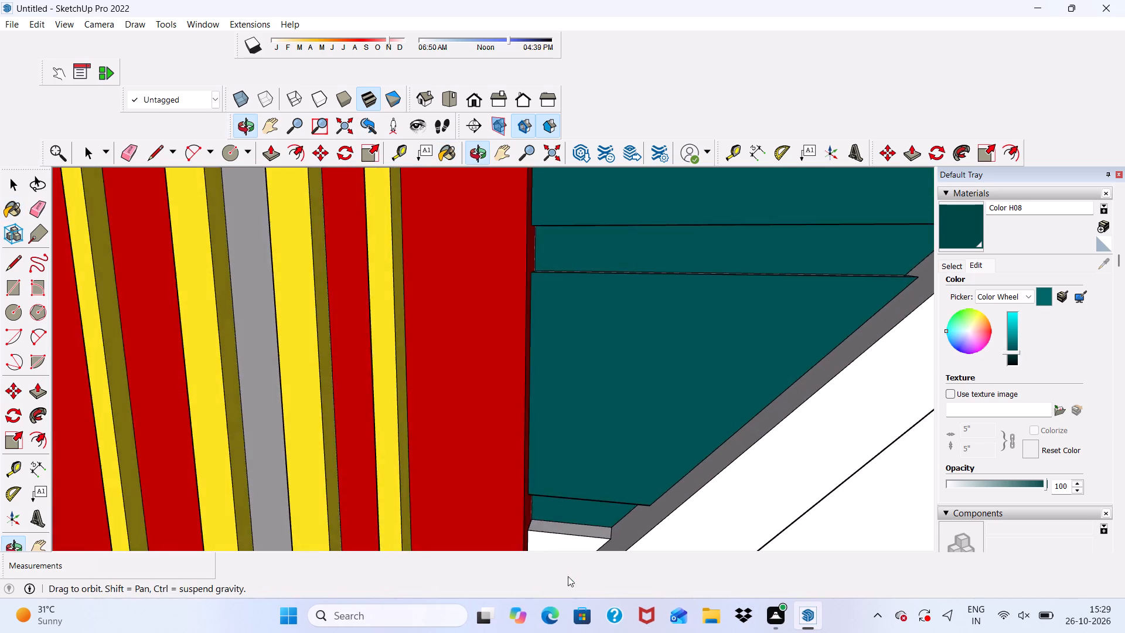
{"action": "scroll", "coordinate": [554, 437], "scroll_direction": "down", "scroll_amount": 9}
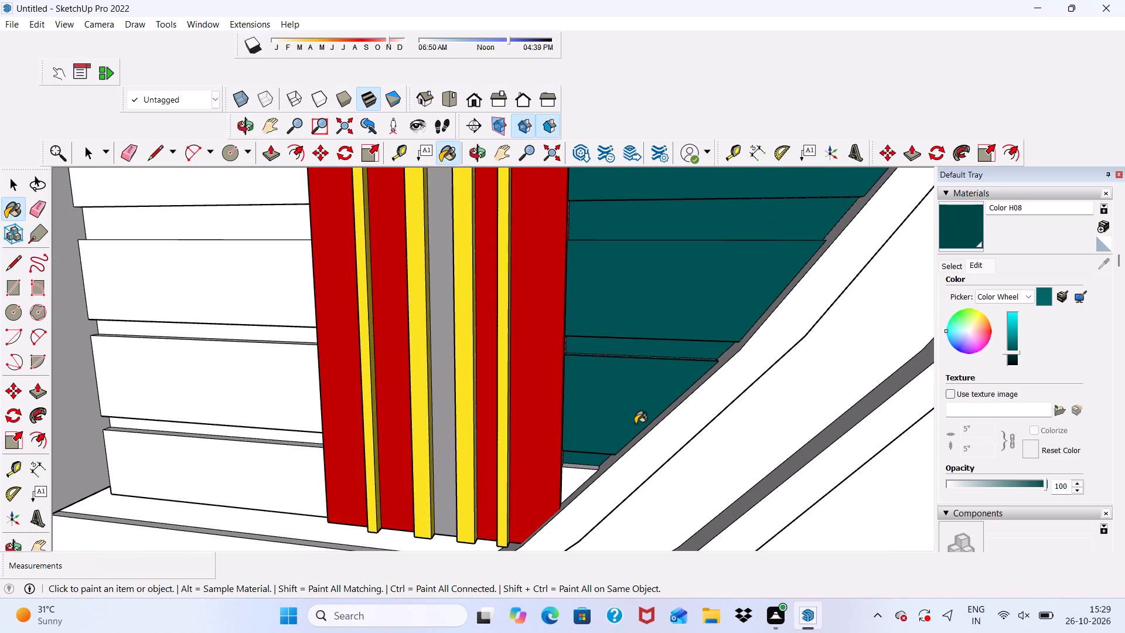
{"action": "scroll", "coordinate": [635, 424], "scroll_direction": "down", "scroll_amount": 7}
{"action": "scroll", "coordinate": [628, 507], "scroll_direction": "up", "scroll_amount": 5}
{"action": "scroll", "coordinate": [567, 386], "scroll_direction": "up", "scroll_amount": 3}
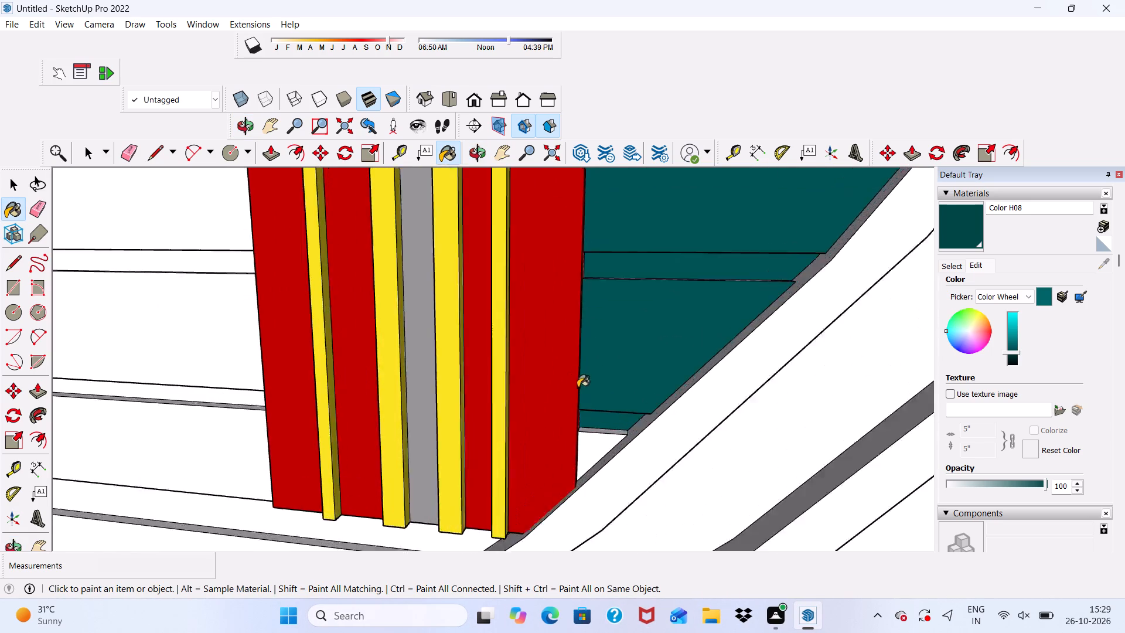
{"action": "scroll", "coordinate": [578, 387], "scroll_direction": "up", "scroll_amount": 8}
{"action": "left_click", "coordinate": [591, 454]}
{"action": "left_click_drag", "start_coordinate": [607, 429], "coordinate": [607, 441]}
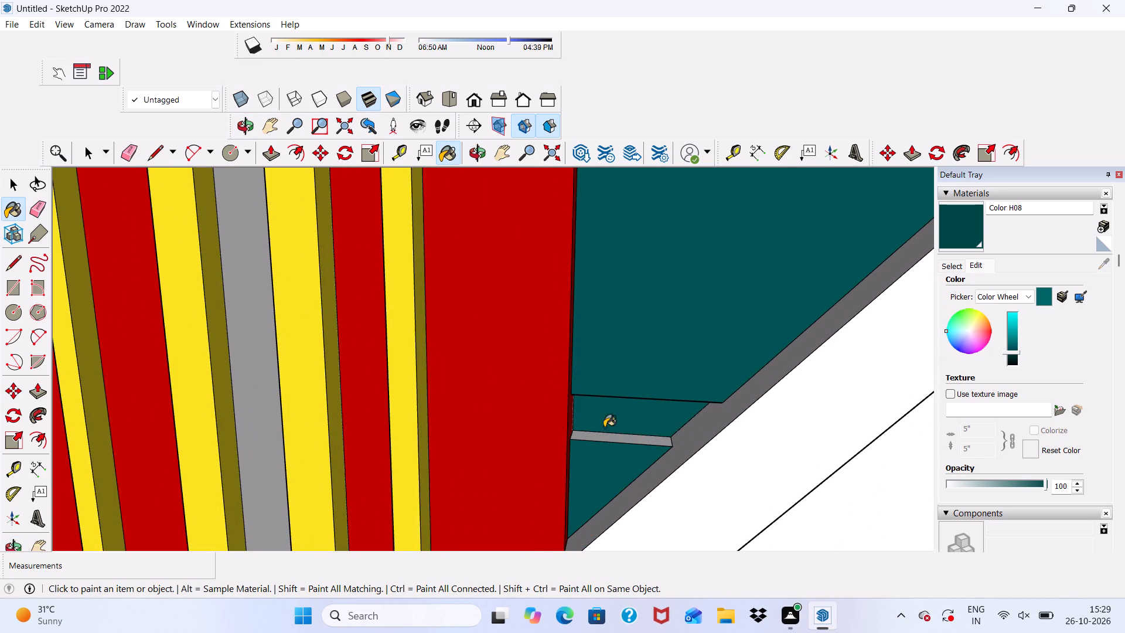
{"action": "scroll", "coordinate": [604, 427], "scroll_direction": "down", "scroll_amount": 5}
Paint two wall bands on the balcony side, beside the lower end of the red window panel, and the strip between them with Color H08.
{"action": "middle_click_drag", "start_coordinate": [614, 432], "coordinate": [817, 353]}
{"action": "scroll", "coordinate": [818, 355], "scroll_direction": "up", "scroll_amount": 1}
{"action": "scroll", "coordinate": [698, 325], "scroll_direction": "down", "scroll_amount": 18}
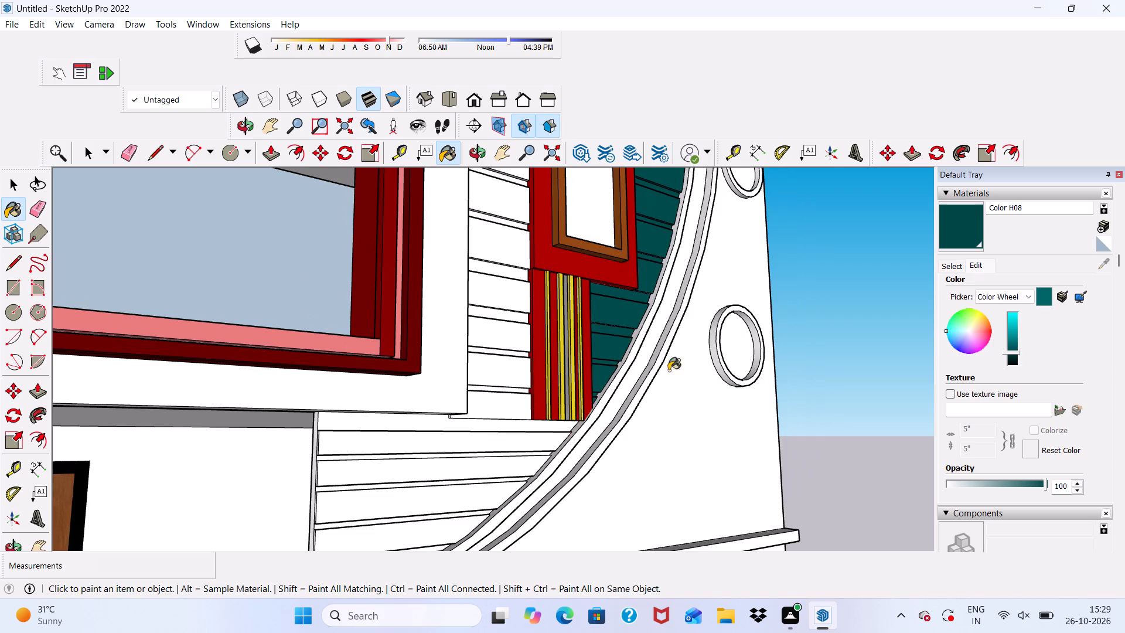
{"action": "scroll", "coordinate": [669, 370], "scroll_direction": "down", "scroll_amount": 9}
{"action": "middle_click_drag", "start_coordinate": [636, 390], "coordinate": [466, 424]}
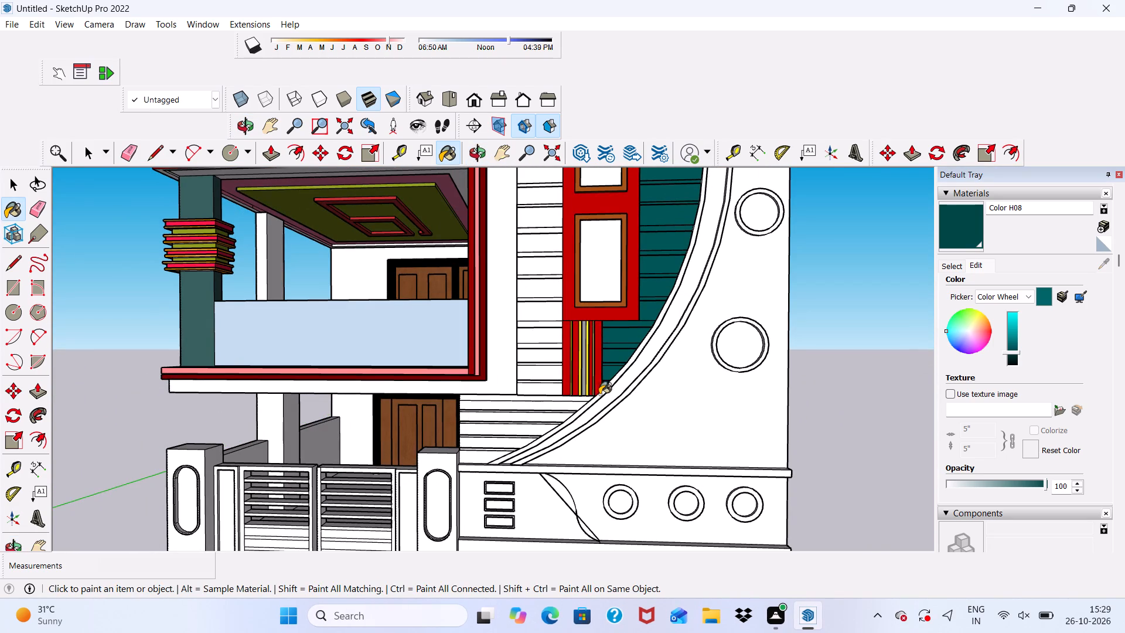
{"action": "scroll", "coordinate": [625, 379], "scroll_direction": "up", "scroll_amount": 4}
{"action": "scroll", "coordinate": [492, 288], "scroll_direction": "up", "scroll_amount": 3}
{"action": "left_click", "coordinate": [507, 280]}
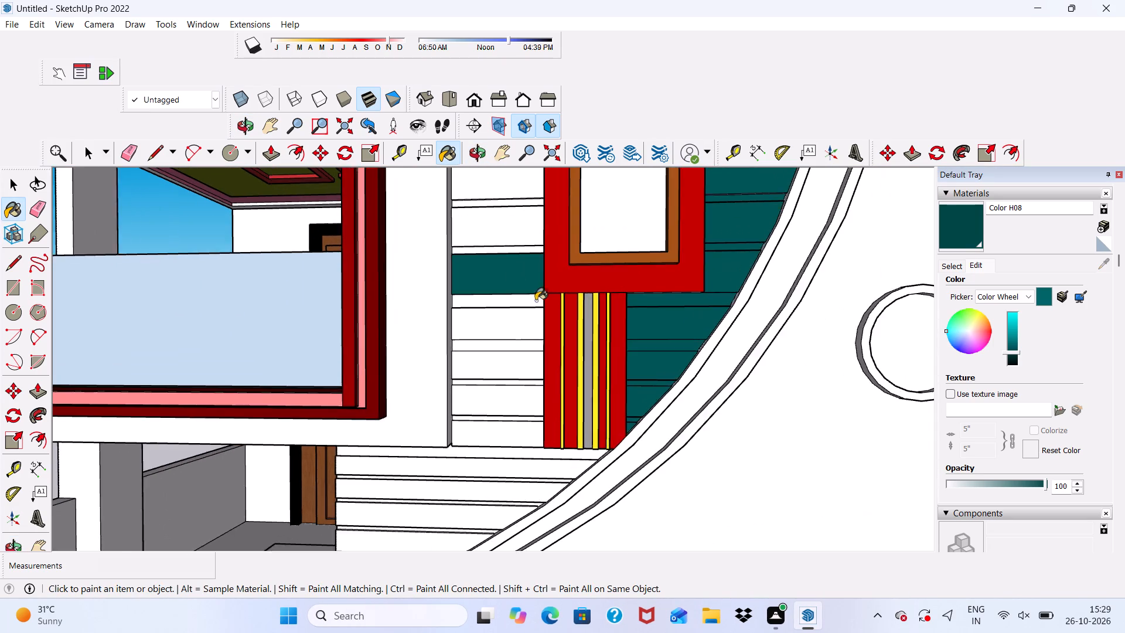
{"action": "scroll", "coordinate": [537, 302], "scroll_direction": "up", "scroll_amount": 4}
{"action": "scroll", "coordinate": [537, 304], "scroll_direction": "down", "scroll_amount": 6}
{"action": "scroll", "coordinate": [538, 263], "scroll_direction": "up", "scroll_amount": 6}
{"action": "left_click", "coordinate": [517, 237]}
{"action": "scroll", "coordinate": [498, 263], "scroll_direction": "up", "scroll_amount": 4}
{"action": "left_click", "coordinate": [483, 292]}
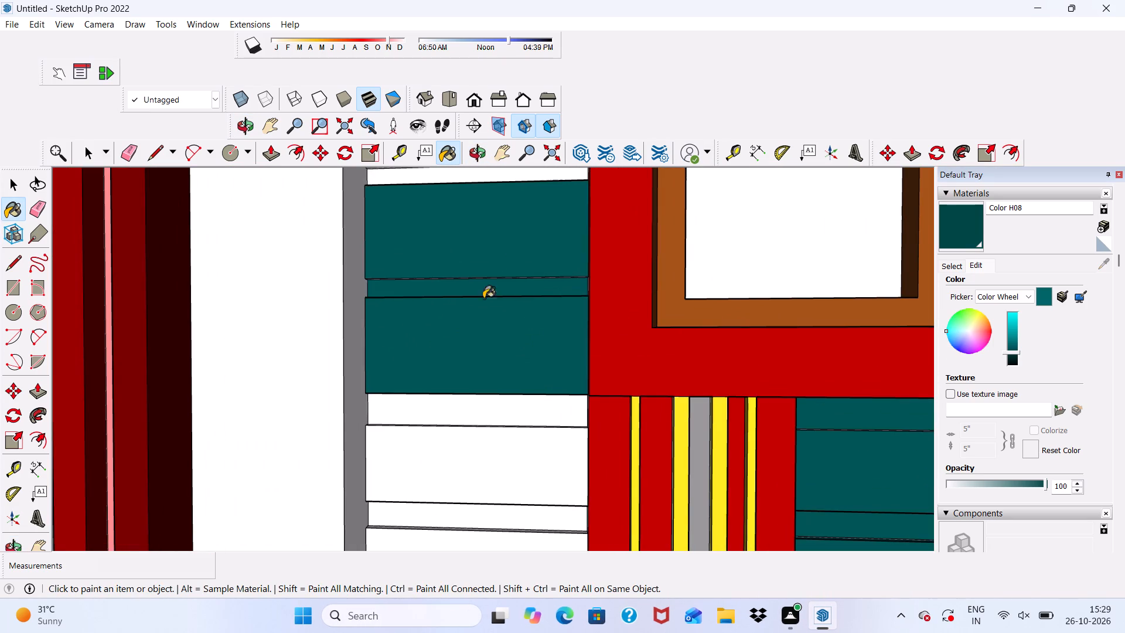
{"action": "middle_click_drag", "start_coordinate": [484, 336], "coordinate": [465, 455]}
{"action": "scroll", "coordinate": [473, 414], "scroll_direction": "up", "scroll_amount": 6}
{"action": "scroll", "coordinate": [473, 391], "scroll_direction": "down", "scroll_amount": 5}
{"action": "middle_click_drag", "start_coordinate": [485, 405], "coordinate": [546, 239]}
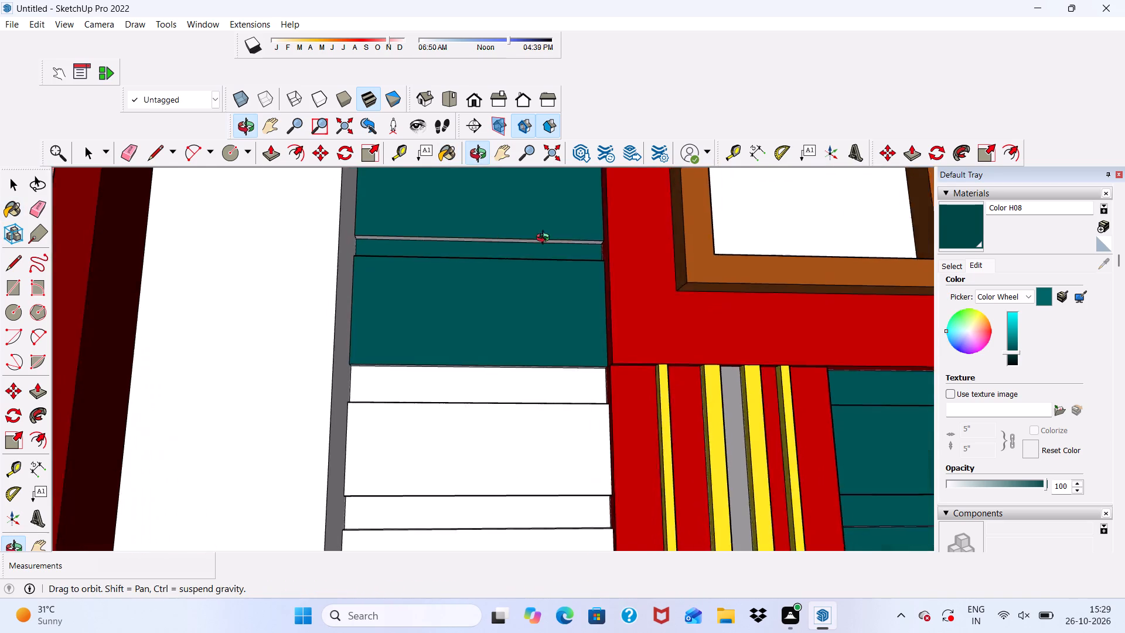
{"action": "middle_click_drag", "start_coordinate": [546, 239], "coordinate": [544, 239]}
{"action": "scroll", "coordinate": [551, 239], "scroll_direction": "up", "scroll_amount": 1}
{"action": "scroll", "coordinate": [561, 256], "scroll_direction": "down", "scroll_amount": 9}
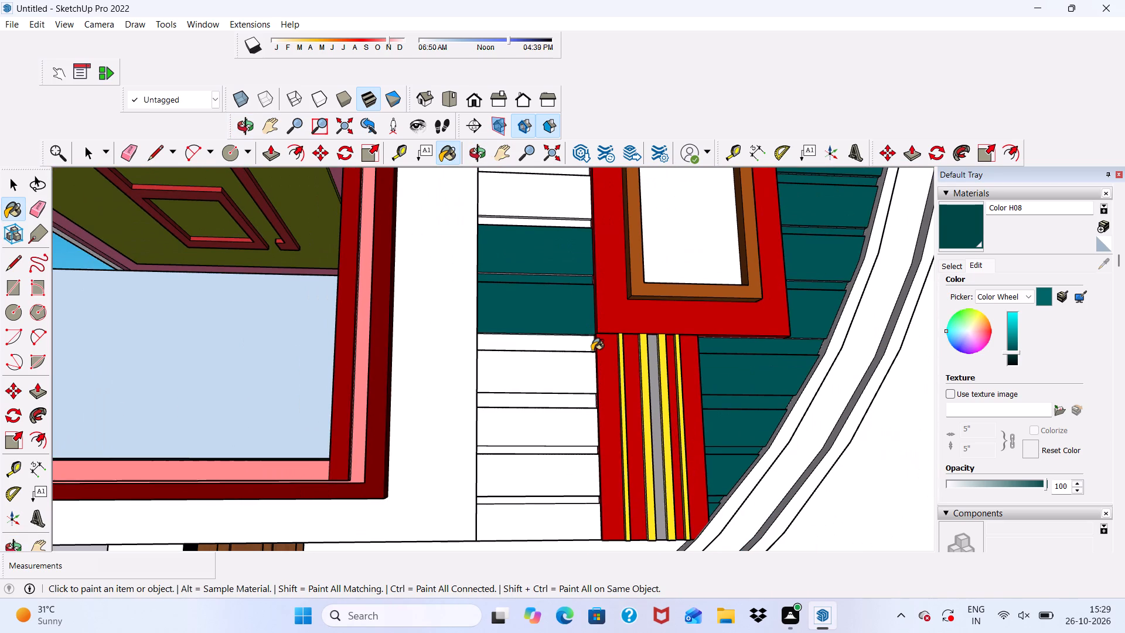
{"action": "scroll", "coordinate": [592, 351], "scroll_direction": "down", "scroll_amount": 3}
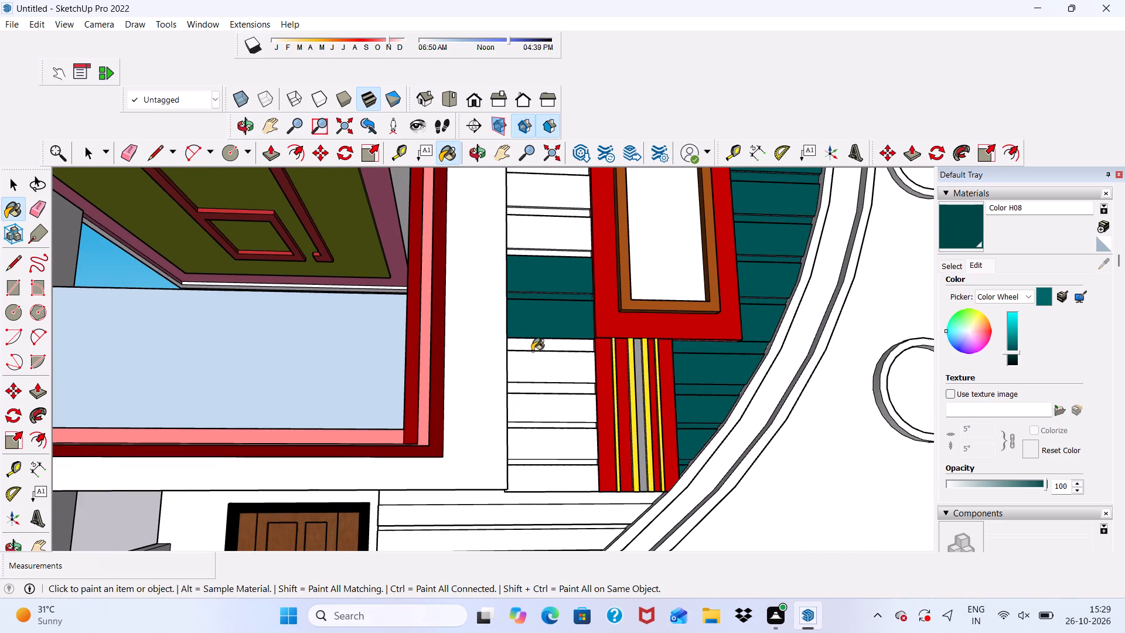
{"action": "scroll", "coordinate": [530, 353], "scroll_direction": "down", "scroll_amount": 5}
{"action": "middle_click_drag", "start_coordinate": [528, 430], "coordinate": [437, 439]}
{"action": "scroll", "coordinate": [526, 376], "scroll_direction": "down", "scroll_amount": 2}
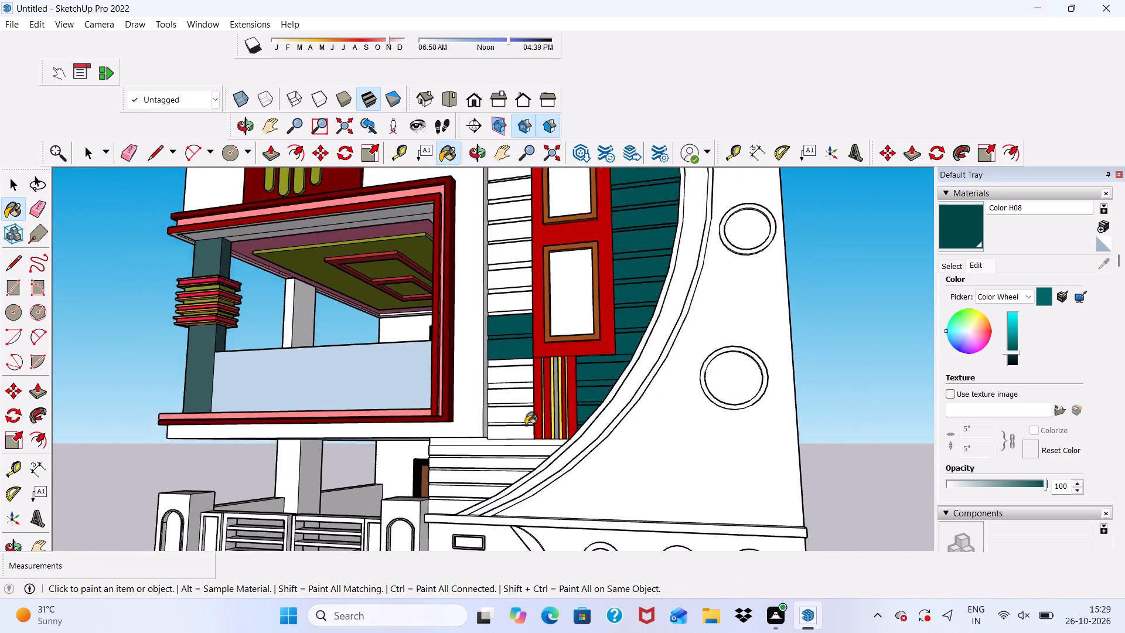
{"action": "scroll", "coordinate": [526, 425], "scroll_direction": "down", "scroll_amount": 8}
Paint the balcony-side wall band just below the two teal ones, including the strip and narrow edges above it, with Color H08.
{"action": "scroll", "coordinate": [520, 447], "scroll_direction": "up", "scroll_amount": 11}
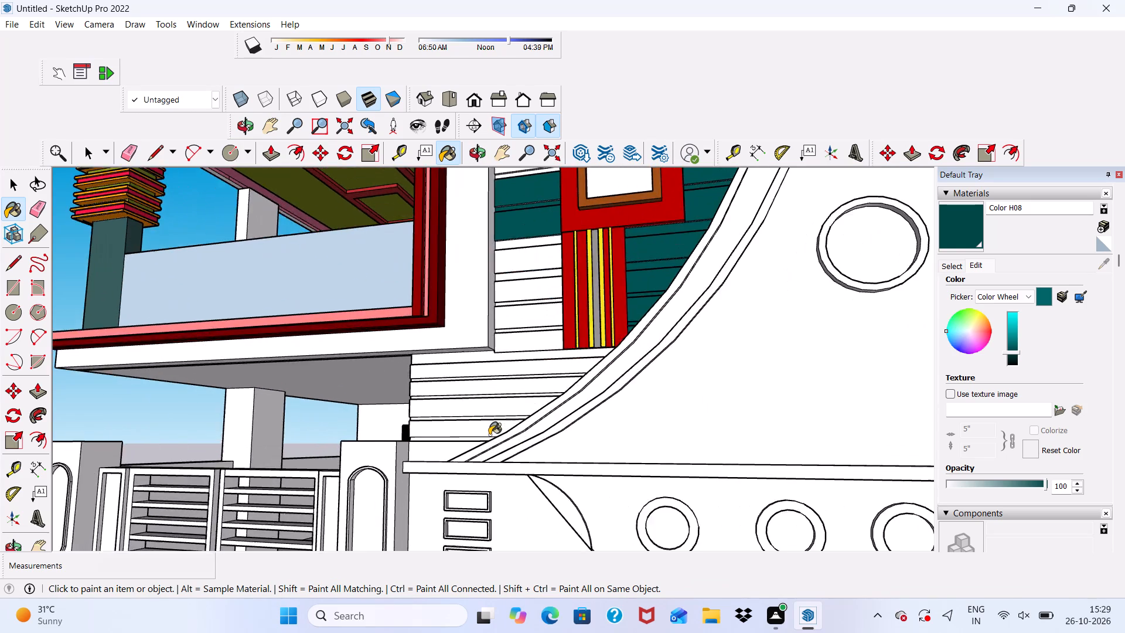
{"action": "scroll", "coordinate": [489, 435], "scroll_direction": "down", "scroll_amount": 5}
{"action": "scroll", "coordinate": [431, 325], "scroll_direction": "up", "scroll_amount": 14}
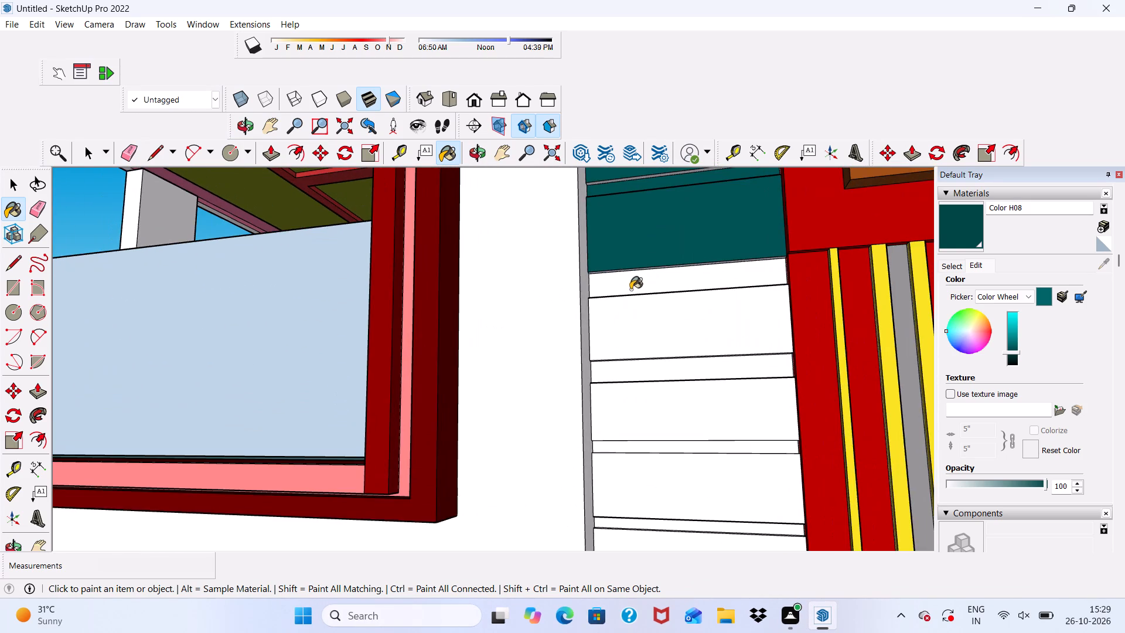
{"action": "left_click", "coordinate": [632, 287]}
{"action": "scroll", "coordinate": [634, 274], "scroll_direction": "up", "scroll_amount": 13}
{"action": "left_click", "coordinate": [642, 264]}
{"action": "scroll", "coordinate": [642, 306], "scroll_direction": "down", "scroll_amount": 4}
{"action": "left_click_drag", "start_coordinate": [626, 416], "coordinate": [631, 417]}
{"action": "scroll", "coordinate": [607, 326], "scroll_direction": "down", "scroll_amount": 12}
{"action": "middle_click_drag", "start_coordinate": [665, 430], "coordinate": [715, 542]}
{"action": "scroll", "coordinate": [621, 308], "scroll_direction": "up", "scroll_amount": 7}
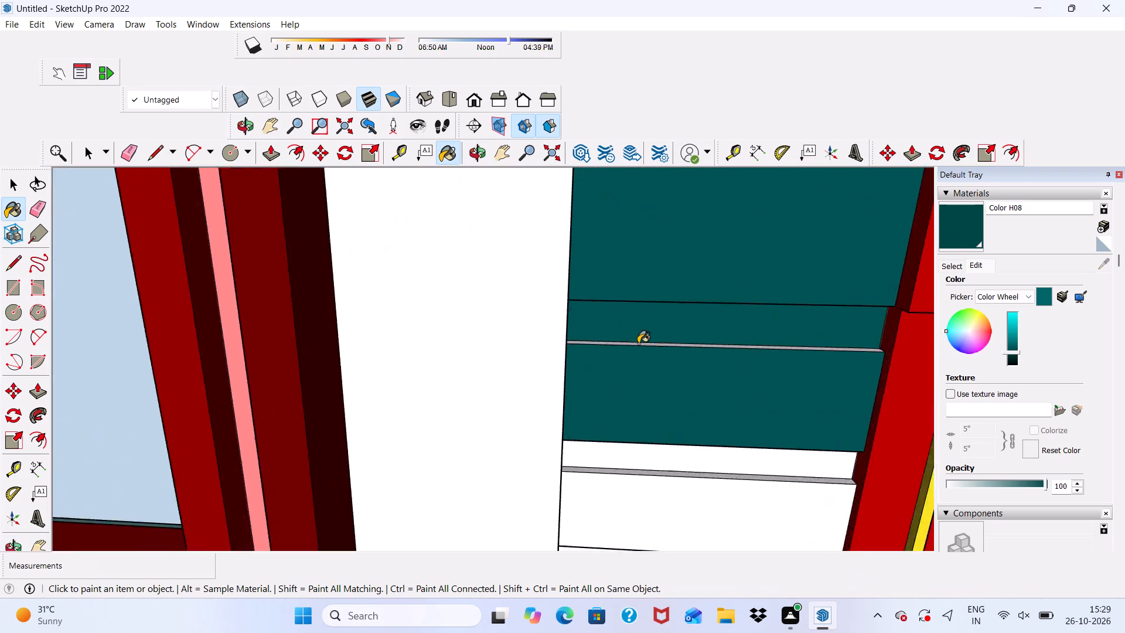
{"action": "scroll", "coordinate": [638, 343], "scroll_direction": "up", "scroll_amount": 9}
{"action": "left_click", "coordinate": [639, 346]}
{"action": "scroll", "coordinate": [599, 327], "scroll_direction": "down", "scroll_amount": 20}
{"action": "scroll", "coordinate": [599, 327], "scroll_direction": "down", "scroll_amount": 5}
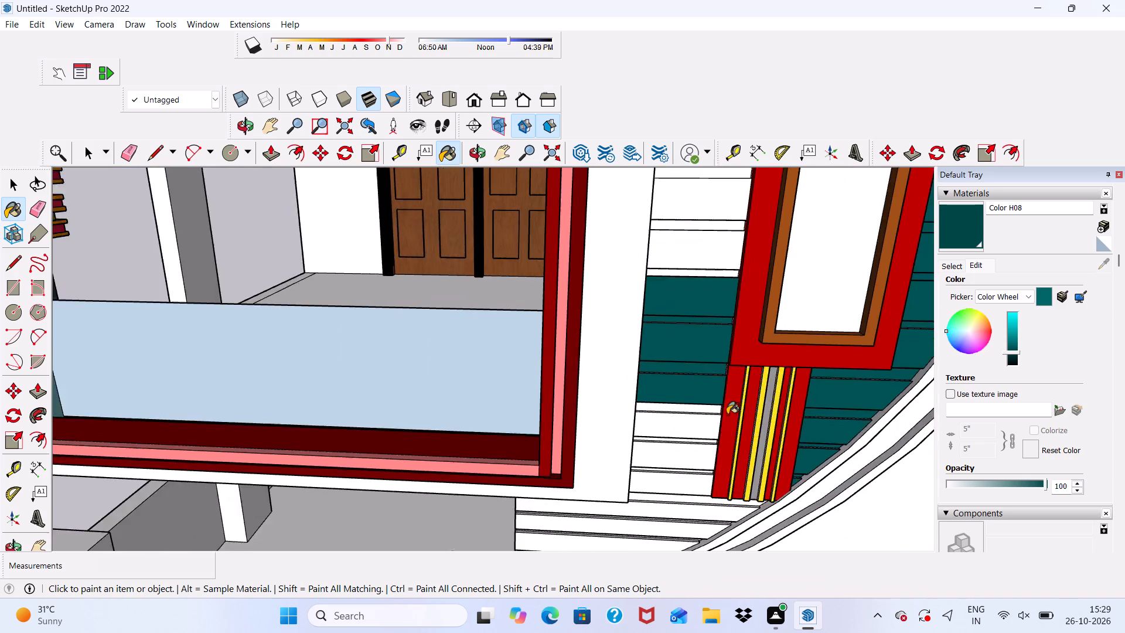
Paint the highest white wall band on the balcony side, including the strip and narrow edge above it, with Color H08.
{"action": "scroll", "coordinate": [727, 414], "scroll_direction": "down", "scroll_amount": 5}
{"action": "middle_click_drag", "start_coordinate": [707, 383], "coordinate": [698, 243]}
{"action": "scroll", "coordinate": [697, 216], "scroll_direction": "up", "scroll_amount": 1}
{"action": "scroll", "coordinate": [732, 270], "scroll_direction": "down", "scroll_amount": 9}
{"action": "scroll", "coordinate": [718, 300], "scroll_direction": "up", "scroll_amount": 5}
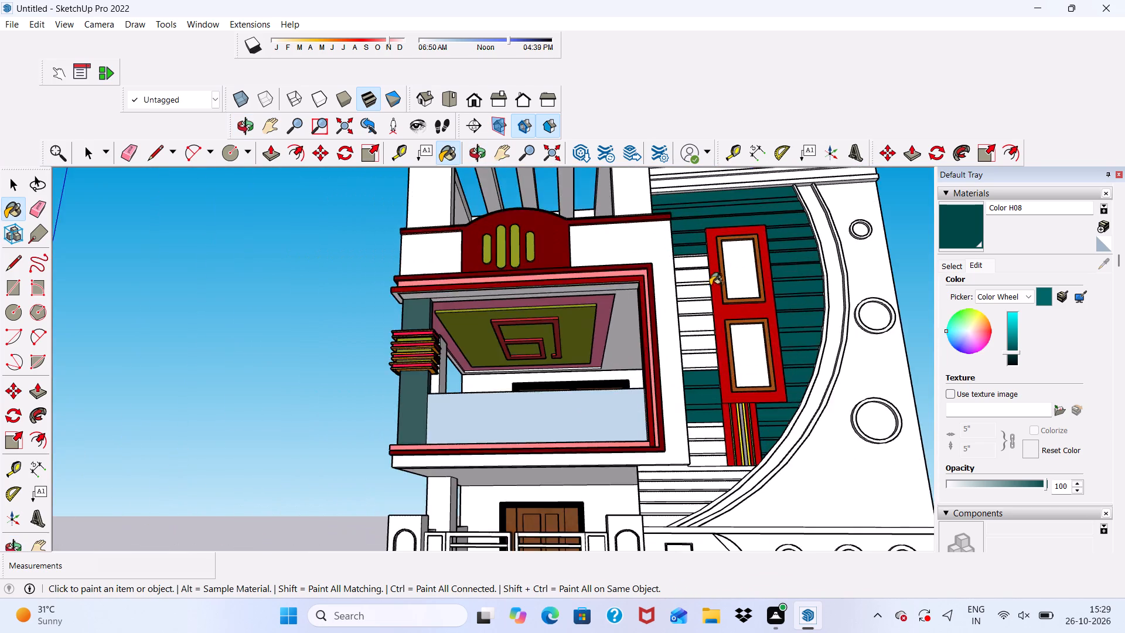
{"action": "scroll", "coordinate": [695, 257], "scroll_direction": "up", "scroll_amount": 9}
{"action": "left_click", "coordinate": [690, 247]}
{"action": "scroll", "coordinate": [713, 206], "scroll_direction": "up", "scroll_amount": 6}
{"action": "scroll", "coordinate": [707, 206], "scroll_direction": "down", "scroll_amount": 1}
{"action": "scroll", "coordinate": [663, 244], "scroll_direction": "up", "scroll_amount": 6}
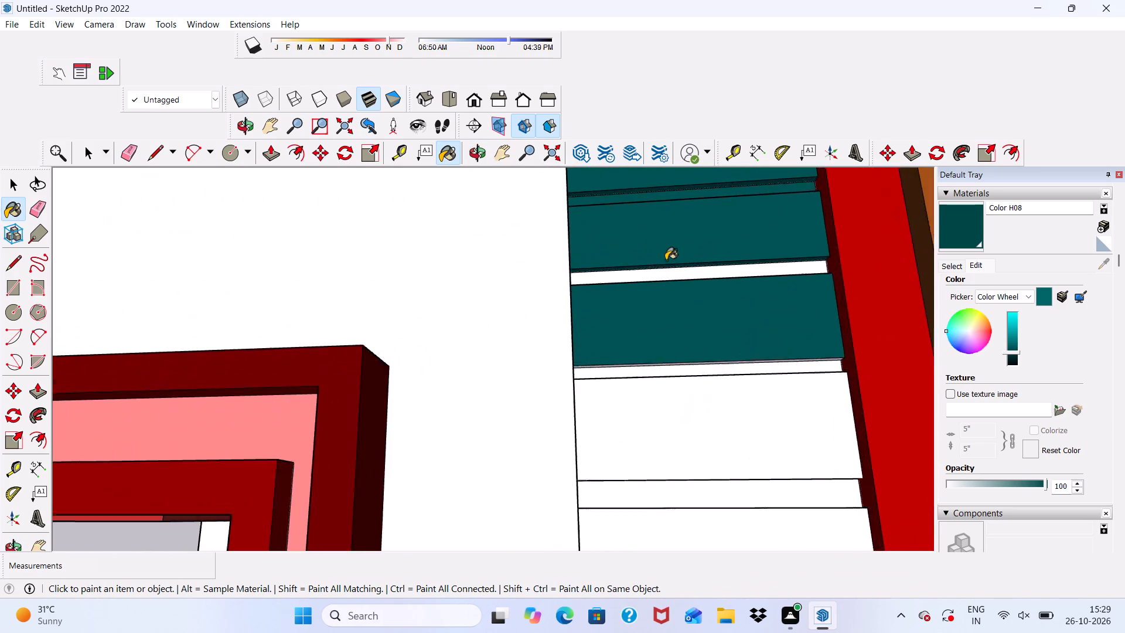
{"action": "scroll", "coordinate": [666, 260], "scroll_direction": "up", "scroll_amount": 2}
{"action": "left_click", "coordinate": [656, 282]}
{"action": "scroll", "coordinate": [647, 291], "scroll_direction": "up", "scroll_amount": 2}
{"action": "scroll", "coordinate": [645, 294], "scroll_direction": "down", "scroll_amount": 2}
{"action": "middle_click_drag", "start_coordinate": [644, 305], "coordinate": [516, 583]}
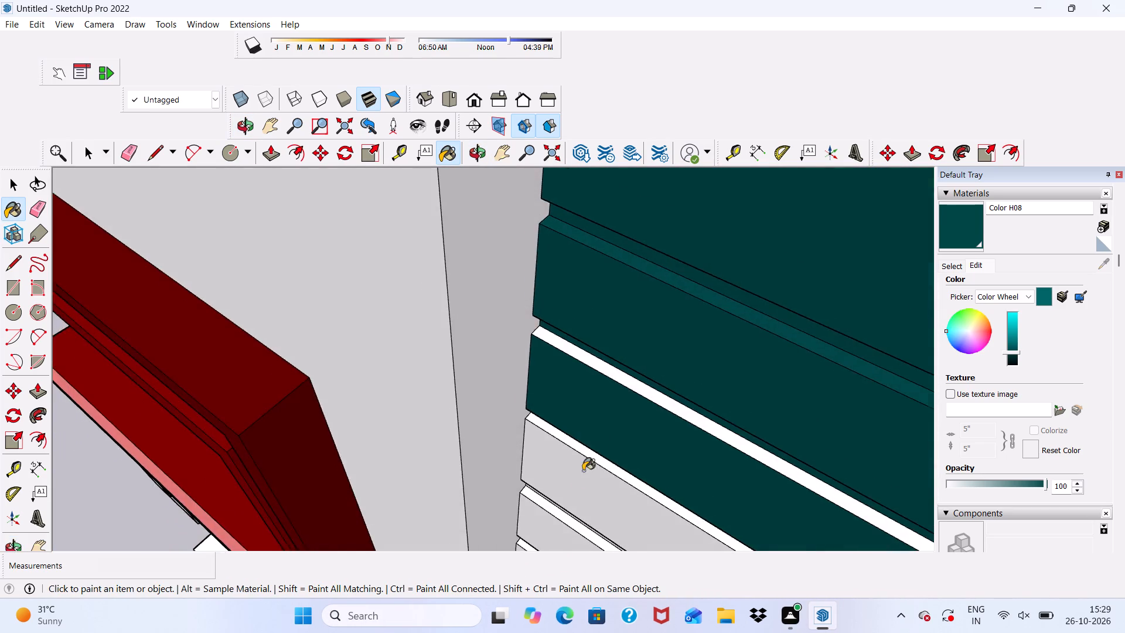
{"action": "scroll", "coordinate": [584, 465], "scroll_direction": "up", "scroll_amount": 5}
{"action": "left_click", "coordinate": [683, 338]}
{"action": "scroll", "coordinate": [609, 444], "scroll_direction": "down", "scroll_amount": 1}
Paint the narrow white top edges of two upper balcony-side wall bands with Color H08.
{"action": "left_click", "coordinate": [576, 461]}
{"action": "left_click", "coordinate": [587, 447]}
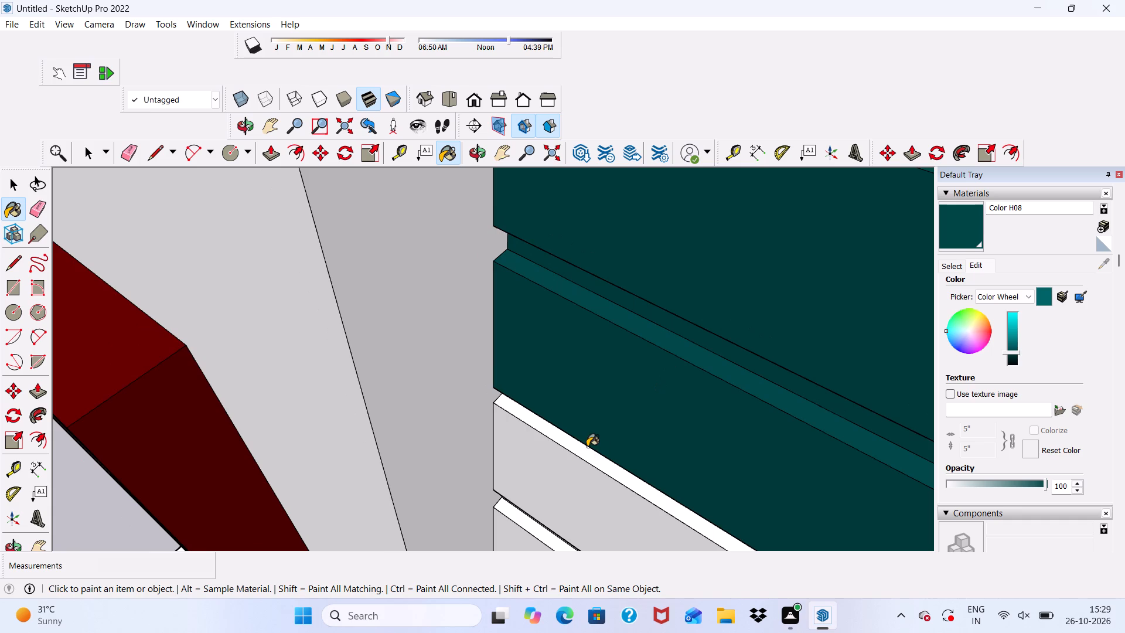
Paint the white strips around the upper balcony-side wall bands, and the next white band below them, with Color H08.
{"action": "scroll", "coordinate": [575, 432], "scroll_direction": "down", "scroll_amount": 11}
{"action": "middle_click_drag", "start_coordinate": [654, 443], "coordinate": [764, 237]}
{"action": "scroll", "coordinate": [682, 386], "scroll_direction": "up", "scroll_amount": 2}
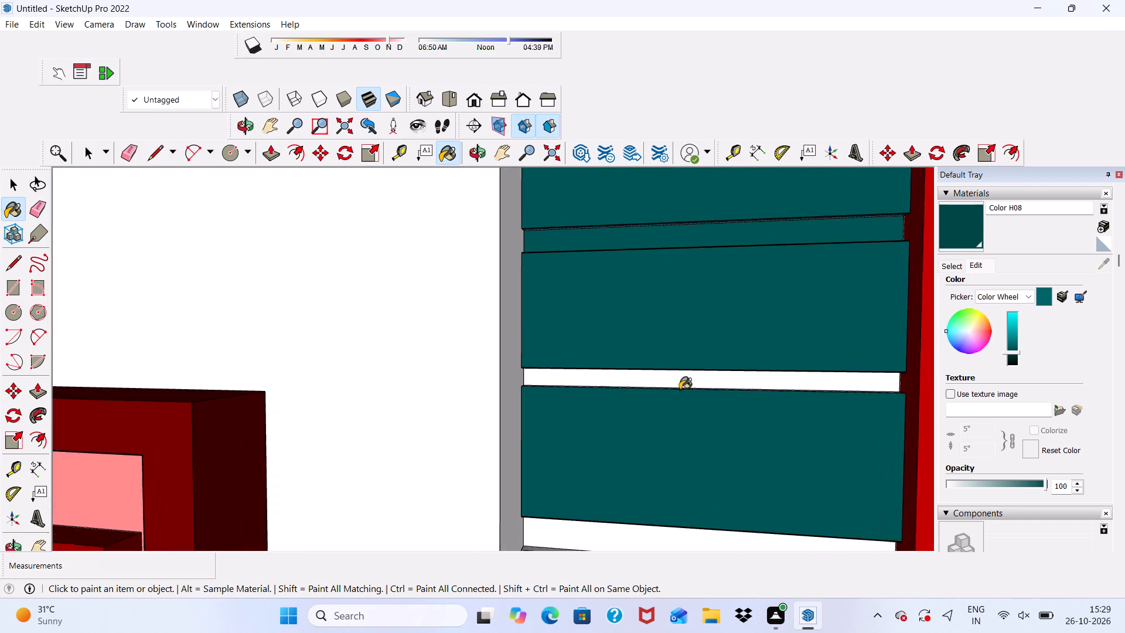
{"action": "scroll", "coordinate": [680, 390], "scroll_direction": "up", "scroll_amount": 5}
{"action": "left_click", "coordinate": [678, 383]}
{"action": "scroll", "coordinate": [678, 383], "scroll_direction": "down", "scroll_amount": 6}
{"action": "scroll", "coordinate": [610, 502], "scroll_direction": "up", "scroll_amount": 4}
{"action": "left_click", "coordinate": [621, 483]}
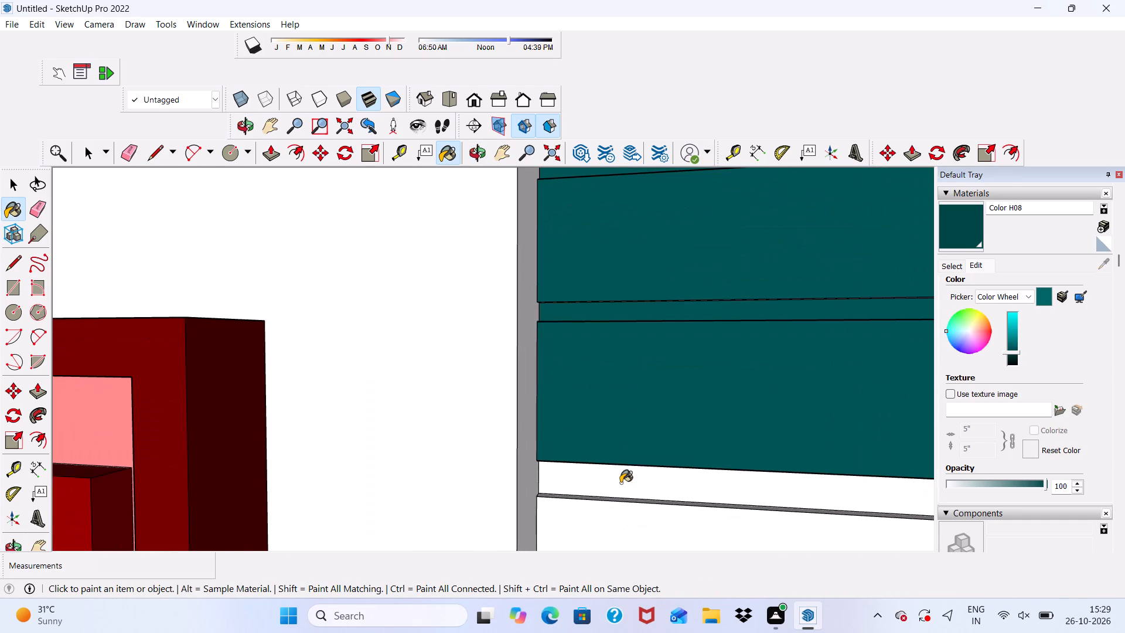
{"action": "scroll", "coordinate": [611, 419], "scroll_direction": "down", "scroll_amount": 5}
{"action": "scroll", "coordinate": [596, 496], "scroll_direction": "up", "scroll_amount": 1}
{"action": "left_click", "coordinate": [598, 488]}
Paint the balcony-side wall bands beside the lower end of the upper window, including the strips between them, with Color H08.
{"action": "scroll", "coordinate": [604, 400], "scroll_direction": "down", "scroll_amount": 9}
{"action": "scroll", "coordinate": [602, 526], "scroll_direction": "up", "scroll_amount": 5}
{"action": "left_click", "coordinate": [609, 506]}
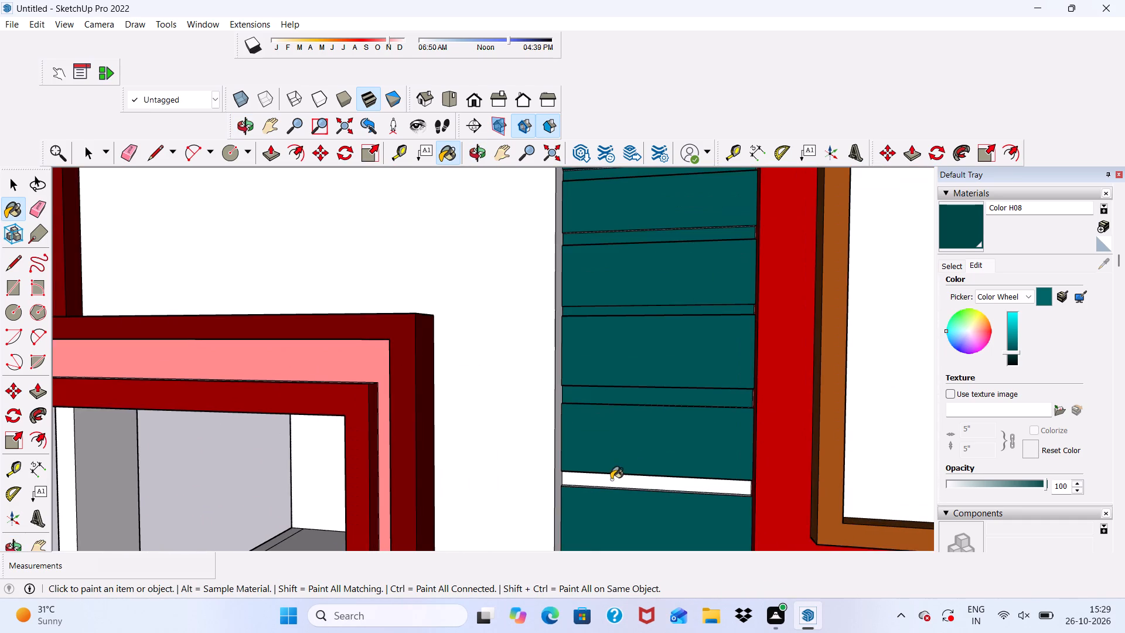
{"action": "left_click", "coordinate": [611, 479]}
{"action": "scroll", "coordinate": [621, 444], "scroll_direction": "down", "scroll_amount": 7}
{"action": "scroll", "coordinate": [624, 541], "scroll_direction": "up", "scroll_amount": 5}
{"action": "left_click", "coordinate": [624, 540]}
{"action": "left_click", "coordinate": [618, 496]}
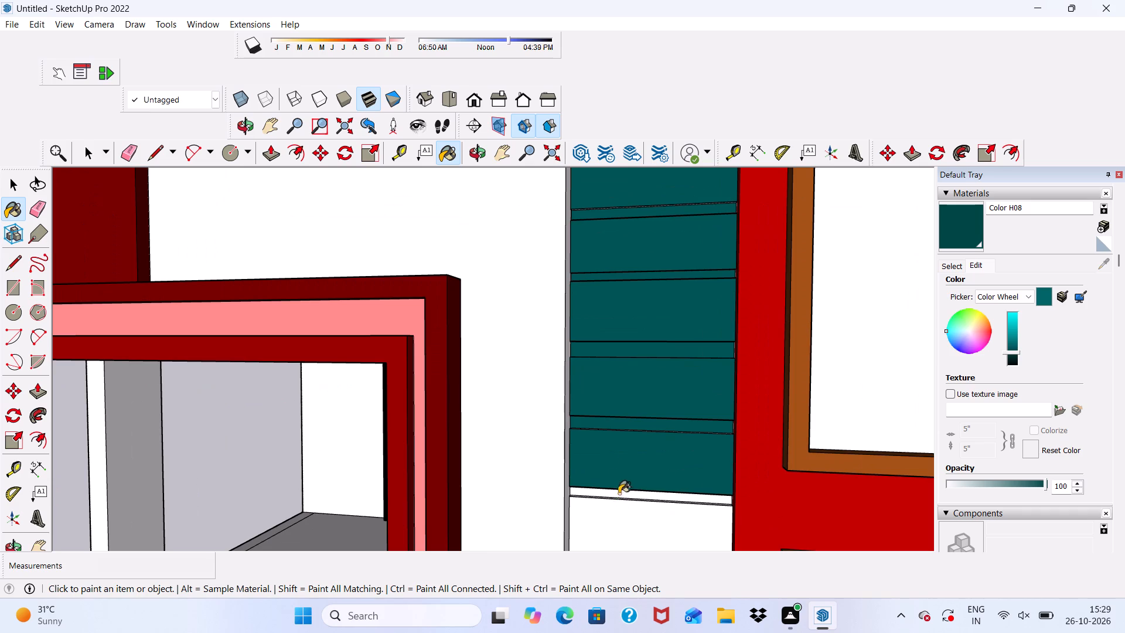
Paint the balcony-side wall bands and strips beside the red crossbar and the upper part of the lower window with Color H08.
{"action": "scroll", "coordinate": [623, 451], "scroll_direction": "down", "scroll_amount": 12}
{"action": "scroll", "coordinate": [663, 489], "scroll_direction": "up", "scroll_amount": 6}
{"action": "left_click", "coordinate": [659, 472]}
{"action": "scroll", "coordinate": [650, 443], "scroll_direction": "up", "scroll_amount": 5}
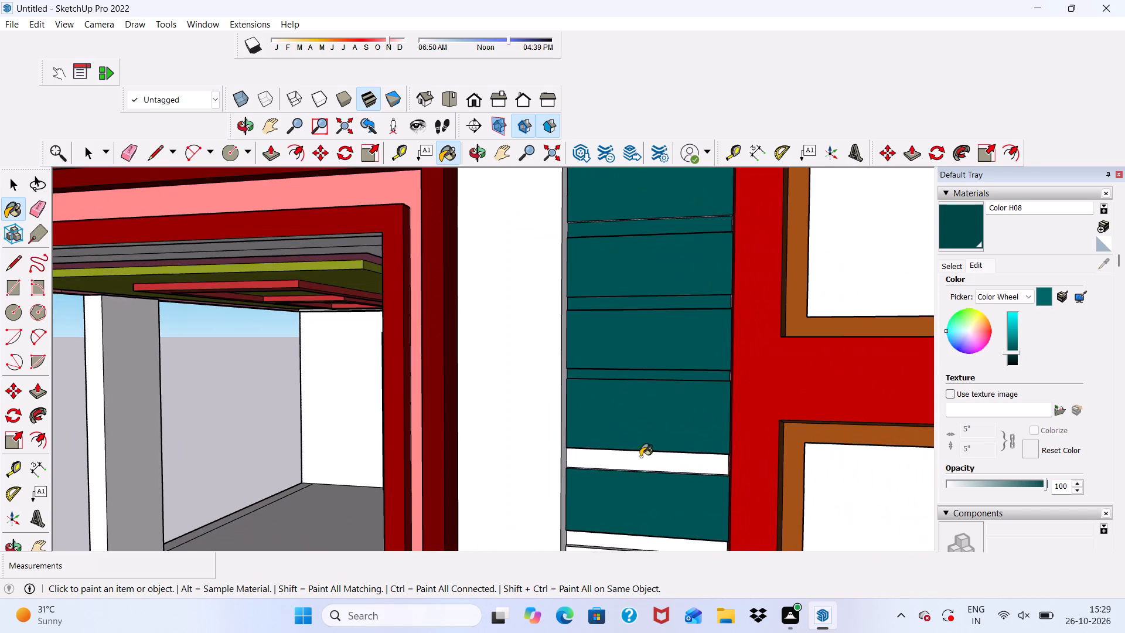
{"action": "left_click", "coordinate": [639, 464]}
{"action": "scroll", "coordinate": [629, 424], "scroll_direction": "down", "scroll_amount": 5}
{"action": "scroll", "coordinate": [628, 519], "scroll_direction": "up", "scroll_amount": 5}
{"action": "left_click", "coordinate": [628, 507]}
{"action": "left_click", "coordinate": [628, 492]}
{"action": "scroll", "coordinate": [634, 454], "scroll_direction": "down", "scroll_amount": 5}
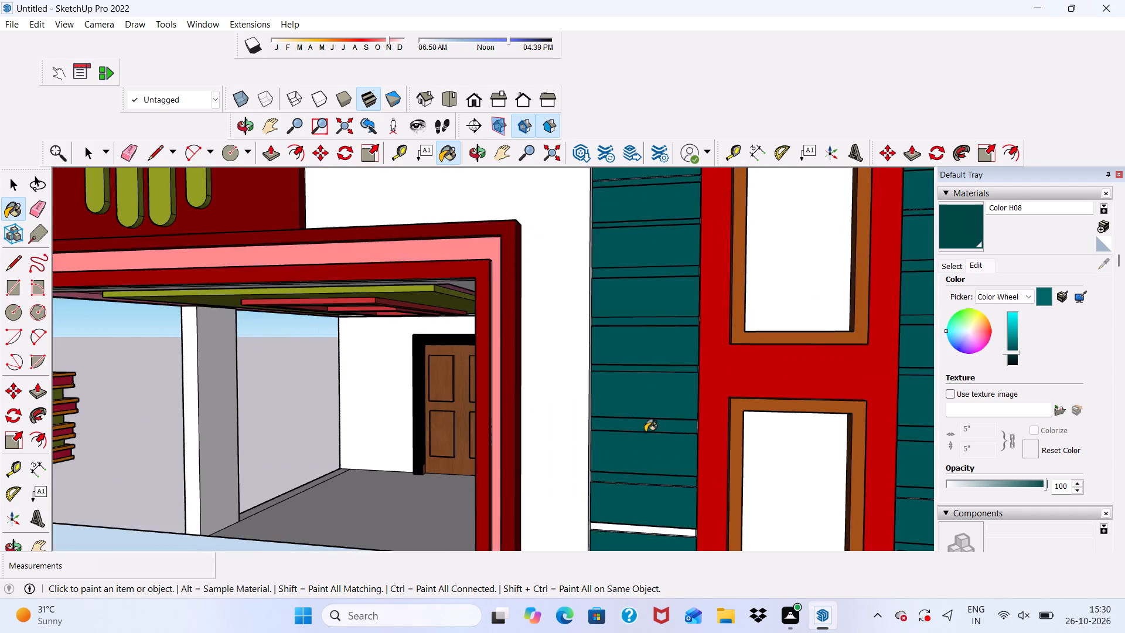
{"action": "scroll", "coordinate": [645, 432], "scroll_direction": "down", "scroll_amount": 2}
{"action": "scroll", "coordinate": [607, 527], "scroll_direction": "up", "scroll_amount": 7}
{"action": "left_click", "coordinate": [619, 515]}
{"action": "scroll", "coordinate": [623, 540], "scroll_direction": "up", "scroll_amount": 4}
{"action": "scroll", "coordinate": [627, 523], "scroll_direction": "down", "scroll_amount": 1}
{"action": "scroll", "coordinate": [684, 412], "scroll_direction": "up", "scroll_amount": 1}
{"action": "scroll", "coordinate": [699, 394], "scroll_direction": "down", "scroll_amount": 1}
Paint the narrow white top edges of the first four unfinished balcony-side wall bands, working downward, with Color H08.
{"action": "middle_click_drag", "start_coordinate": [707, 418], "coordinate": [667, 569]}
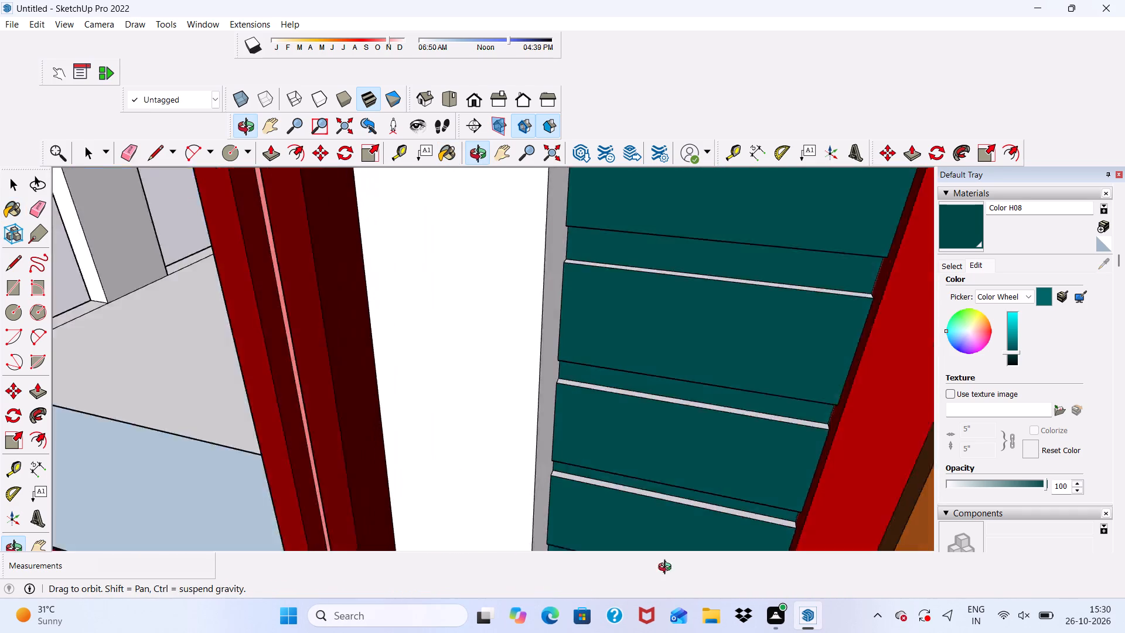
{"action": "middle_click_drag", "start_coordinate": [667, 569], "coordinate": [636, 625]}
{"action": "scroll", "coordinate": [663, 451], "scroll_direction": "down", "scroll_amount": 8}
{"action": "scroll", "coordinate": [775, 294], "scroll_direction": "down", "scroll_amount": 3}
{"action": "scroll", "coordinate": [721, 394], "scroll_direction": "down", "scroll_amount": 4}
{"action": "scroll", "coordinate": [733, 285], "scroll_direction": "up", "scroll_amount": 8}
{"action": "left_click", "coordinate": [738, 284]}
{"action": "scroll", "coordinate": [746, 311], "scroll_direction": "up", "scroll_amount": 6}
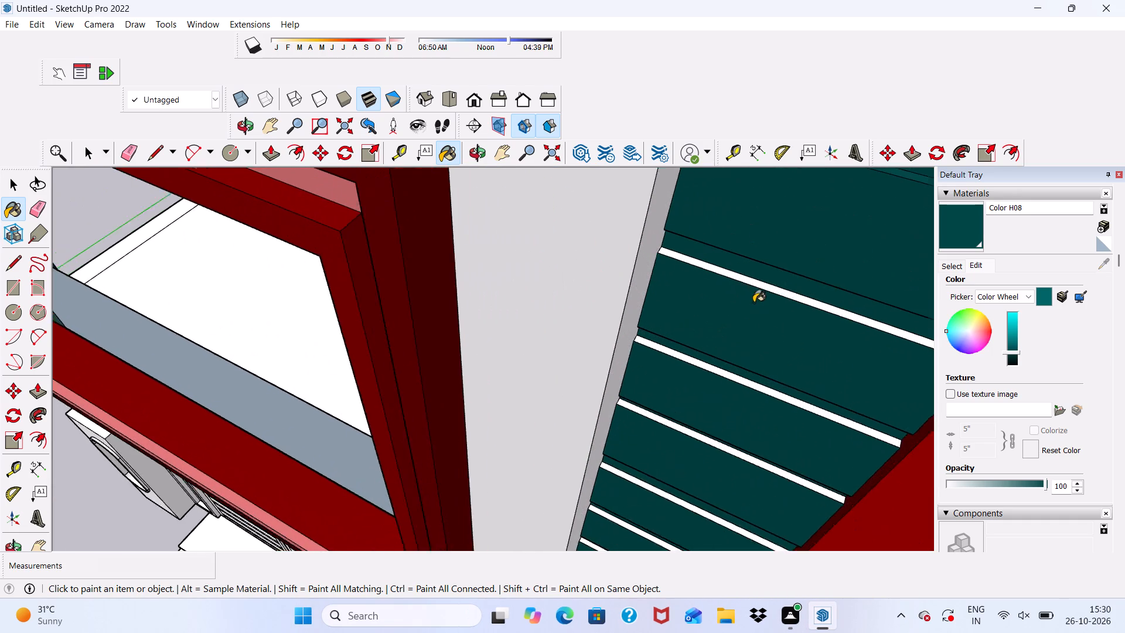
{"action": "scroll", "coordinate": [754, 302], "scroll_direction": "up", "scroll_amount": 1}
{"action": "left_click", "coordinate": [760, 278]}
{"action": "scroll", "coordinate": [698, 416], "scroll_direction": "up", "scroll_amount": 2}
{"action": "left_click", "coordinate": [701, 377]}
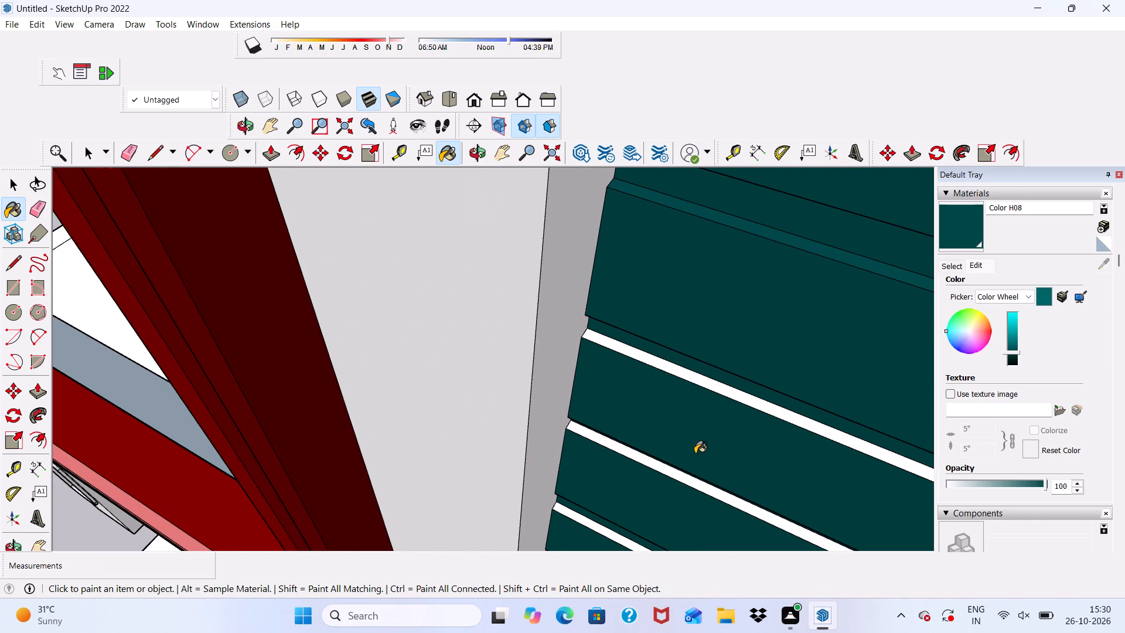
{"action": "left_click", "coordinate": [694, 486]}
Paint the remaining narrow white top edges of the teal balcony-side wall bands, down to the lowest one, with Color H08.
{"action": "scroll", "coordinate": [662, 376], "scroll_direction": "down", "scroll_amount": 5}
{"action": "scroll", "coordinate": [696, 526], "scroll_direction": "up", "scroll_amount": 10}
{"action": "left_click", "coordinate": [662, 515]}
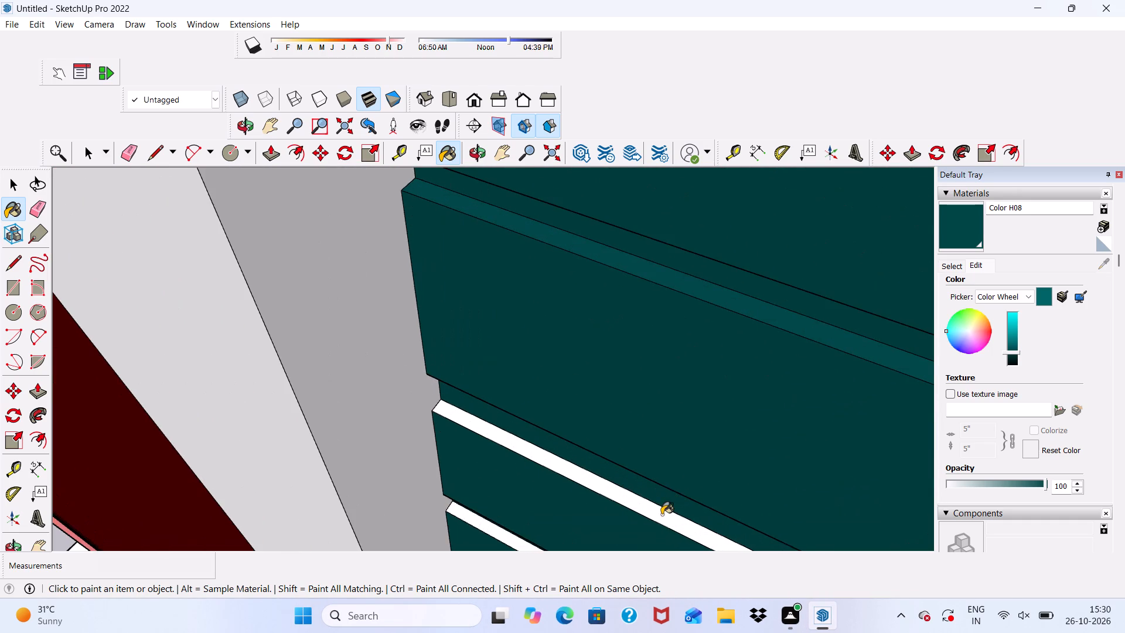
{"action": "scroll", "coordinate": [650, 443], "scroll_direction": "down", "scroll_amount": 9}
{"action": "scroll", "coordinate": [656, 532], "scroll_direction": "up", "scroll_amount": 10}
{"action": "left_click", "coordinate": [588, 505]}
{"action": "scroll", "coordinate": [588, 505], "scroll_direction": "down", "scroll_amount": 2}
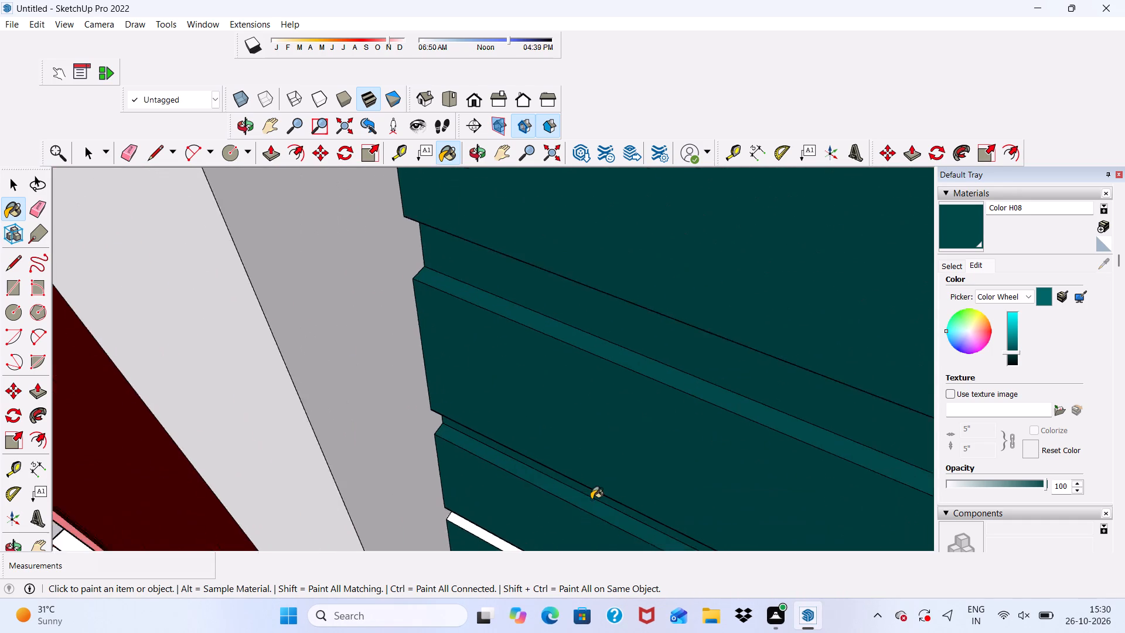
{"action": "scroll", "coordinate": [591, 499], "scroll_direction": "down", "scroll_amount": 9}
{"action": "scroll", "coordinate": [658, 500], "scroll_direction": "up", "scroll_amount": 4}
{"action": "scroll", "coordinate": [611, 524], "scroll_direction": "down", "scroll_amount": 1}
{"action": "scroll", "coordinate": [587, 525], "scroll_direction": "up", "scroll_amount": 4}
{"action": "left_click", "coordinate": [585, 522]}
{"action": "scroll", "coordinate": [611, 431], "scroll_direction": "down", "scroll_amount": 5}
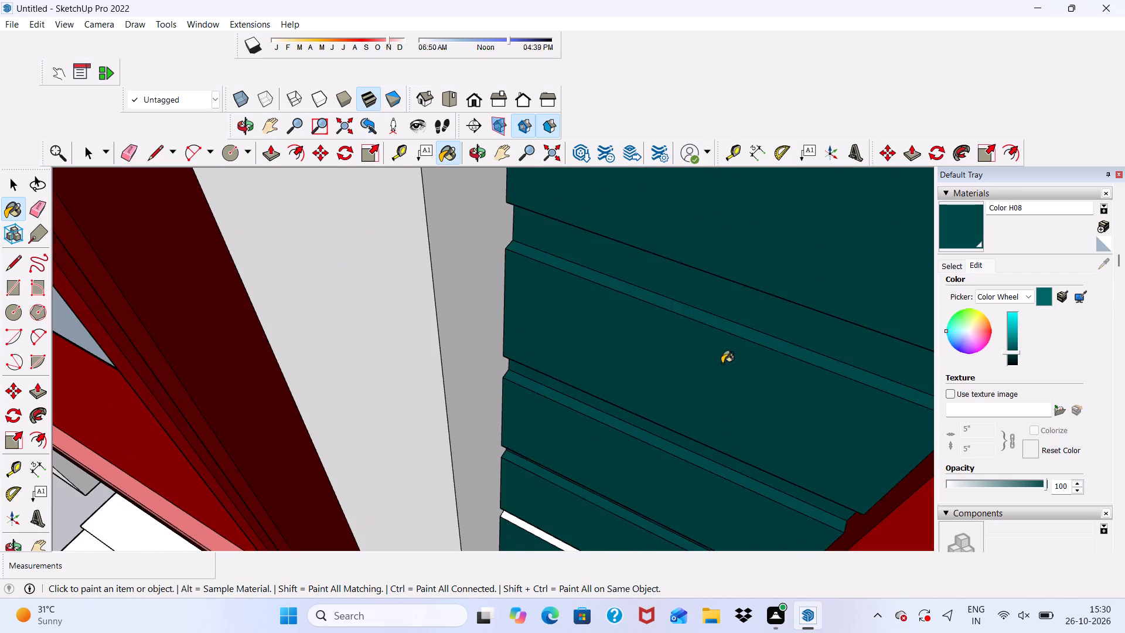
{"action": "scroll", "coordinate": [722, 363], "scroll_direction": "down", "scroll_amount": 10}
{"action": "scroll", "coordinate": [636, 567], "scroll_direction": "up", "scroll_amount": 14}
{"action": "left_click", "coordinate": [653, 494]}
{"action": "scroll", "coordinate": [652, 497], "scroll_direction": "down", "scroll_amount": 3}
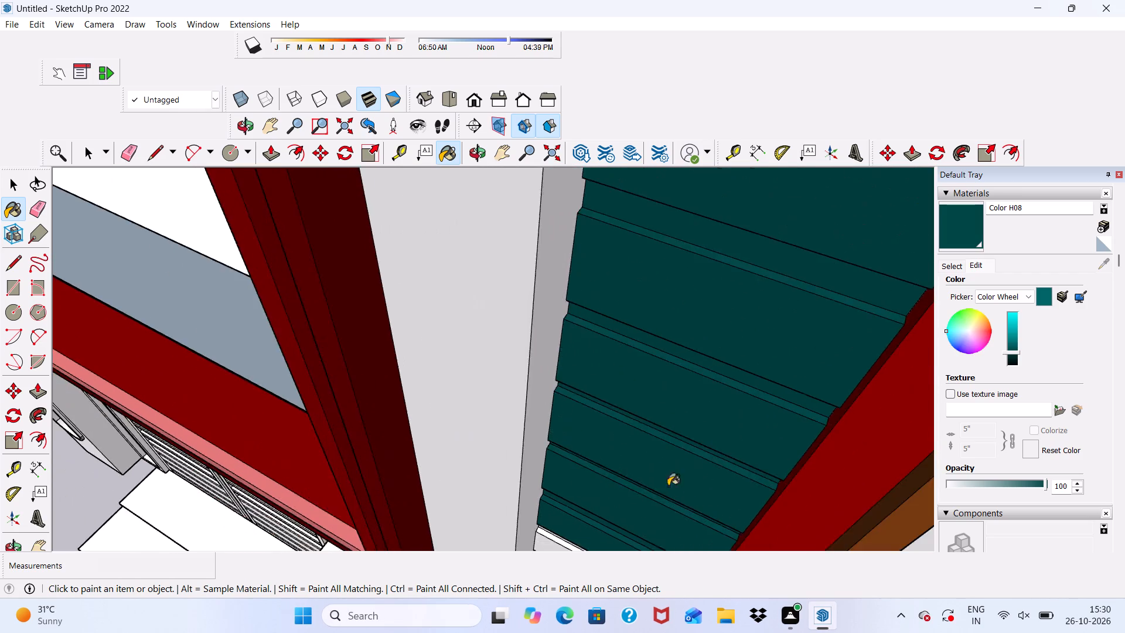
Paint the white underside edges at the lower end of the teal balcony-side wall bands with Color H08.
{"action": "scroll", "coordinate": [668, 486], "scroll_direction": "down", "scroll_amount": 13}
{"action": "middle_click_drag", "start_coordinate": [680, 383], "coordinate": [734, 55]}
{"action": "scroll", "coordinate": [727, 142], "scroll_direction": "up", "scroll_amount": 3}
{"action": "scroll", "coordinate": [667, 168], "scroll_direction": "down", "scroll_amount": 3}
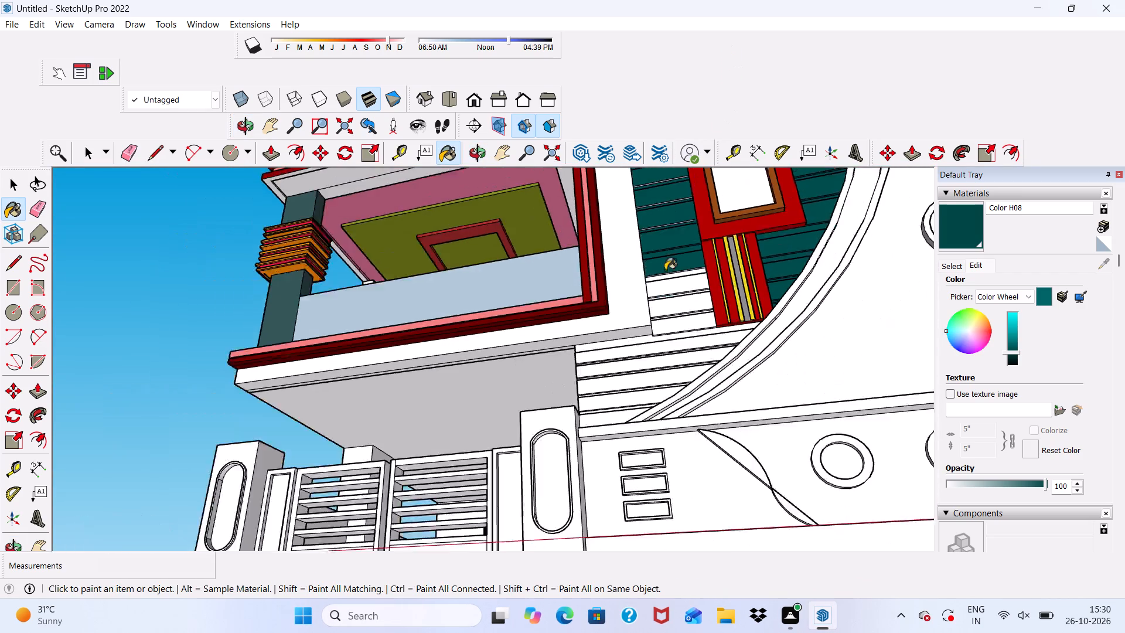
{"action": "scroll", "coordinate": [665, 270], "scroll_direction": "down", "scroll_amount": 12}
{"action": "scroll", "coordinate": [640, 212], "scroll_direction": "up", "scroll_amount": 14}
{"action": "middle_click_drag", "start_coordinate": [680, 381], "coordinate": [683, 223]}
{"action": "scroll", "coordinate": [683, 223], "scroll_direction": "up", "scroll_amount": 5}
{"action": "scroll", "coordinate": [802, 311], "scroll_direction": "down", "scroll_amount": 5}
{"action": "scroll", "coordinate": [827, 521], "scroll_direction": "up", "scroll_amount": 7}
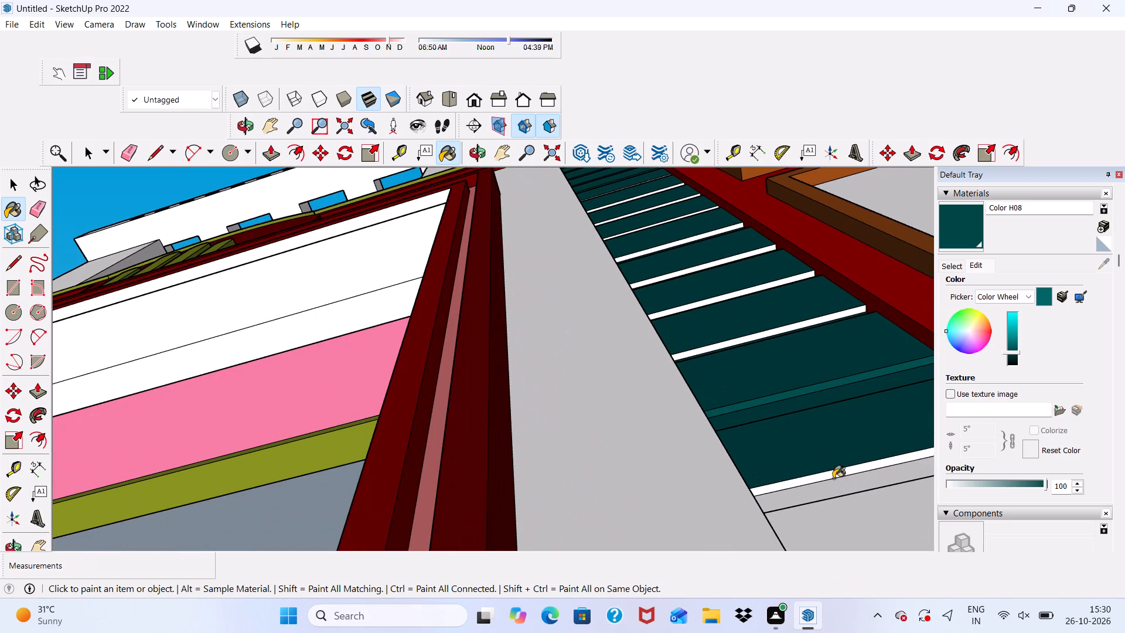
{"action": "left_click", "coordinate": [831, 474]}
{"action": "scroll", "coordinate": [776, 332], "scroll_direction": "up", "scroll_amount": 6}
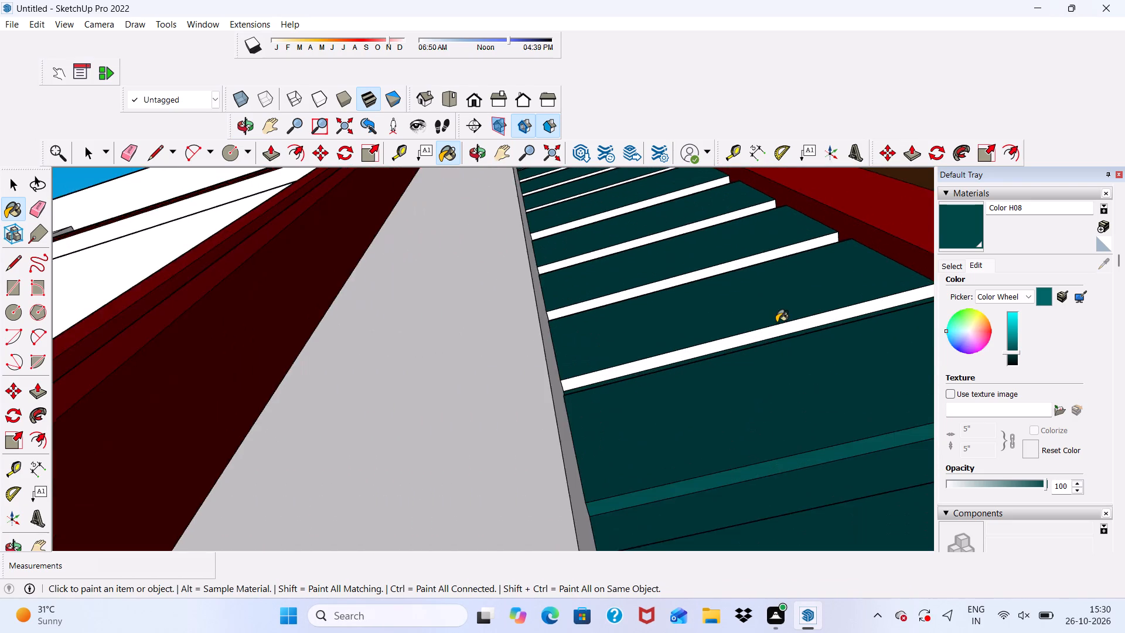
{"action": "scroll", "coordinate": [776, 322], "scroll_direction": "up", "scroll_amount": 2}
{"action": "left_click", "coordinate": [773, 331]}
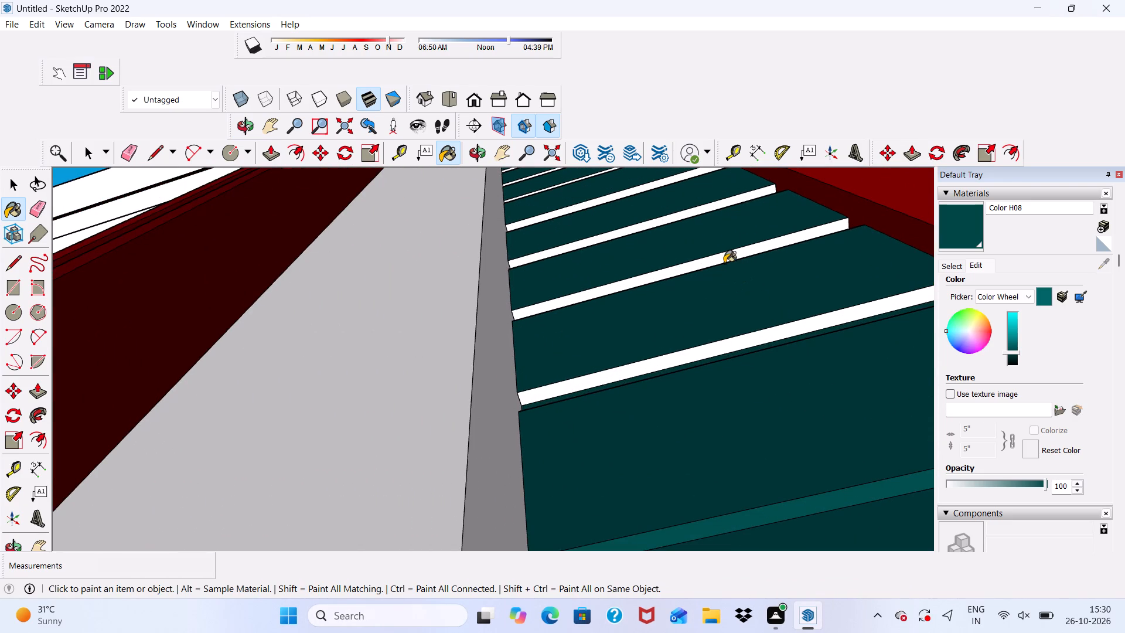
Paint the next three white underside edges, working upward along the balcony-side wall bands, with Color H08.
{"action": "scroll", "coordinate": [744, 327], "scroll_direction": "down", "scroll_amount": 1}
{"action": "scroll", "coordinate": [872, 206], "scroll_direction": "up", "scroll_amount": 1}
{"action": "scroll", "coordinate": [904, 477], "scroll_direction": "down", "scroll_amount": 1}
{"action": "scroll", "coordinate": [911, 186], "scroll_direction": "down", "scroll_amount": 4}
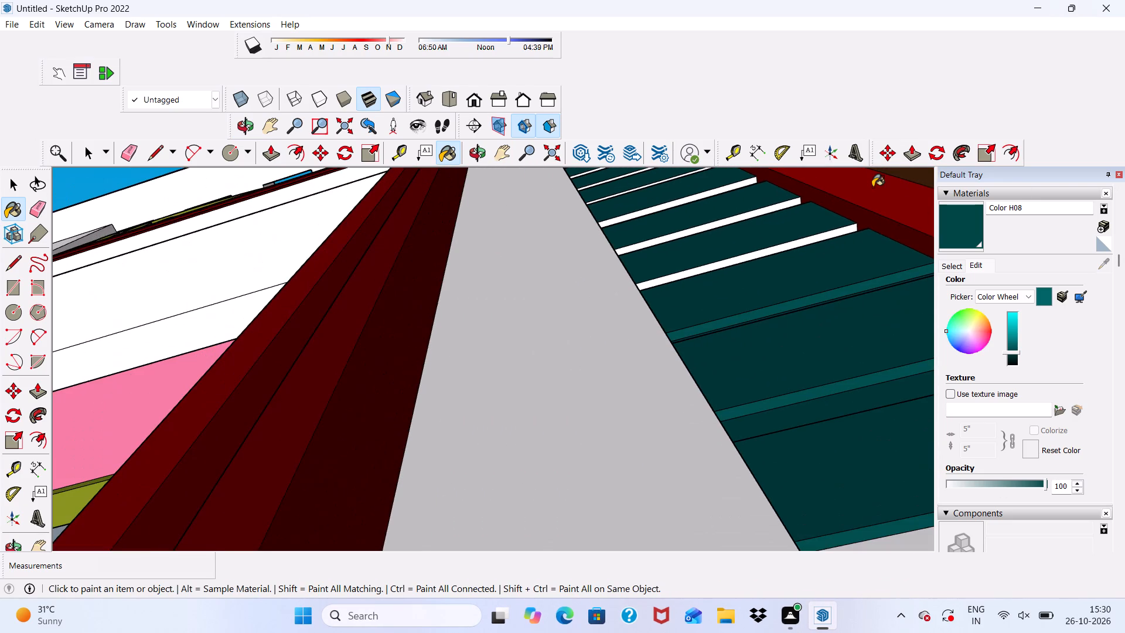
{"action": "scroll", "coordinate": [895, 161], "scroll_direction": "down", "scroll_amount": 3}
{"action": "scroll", "coordinate": [773, 269], "scroll_direction": "up", "scroll_amount": 7}
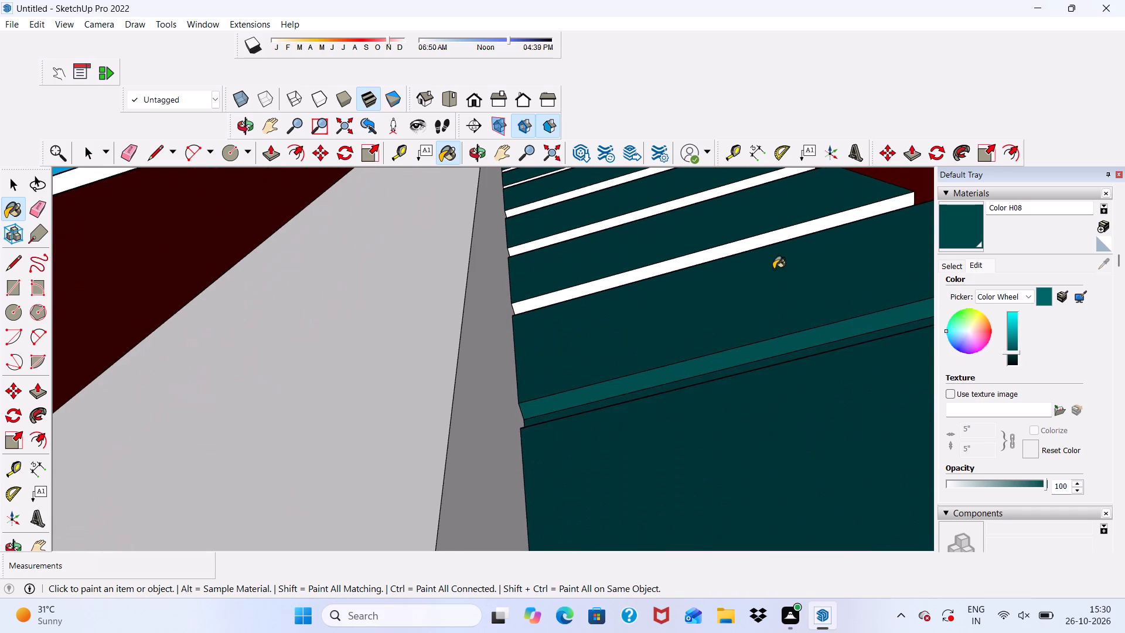
{"action": "scroll", "coordinate": [857, 326], "scroll_direction": "down", "scroll_amount": 3}
{"action": "scroll", "coordinate": [595, 281], "scroll_direction": "up", "scroll_amount": 5}
{"action": "left_click", "coordinate": [596, 293]}
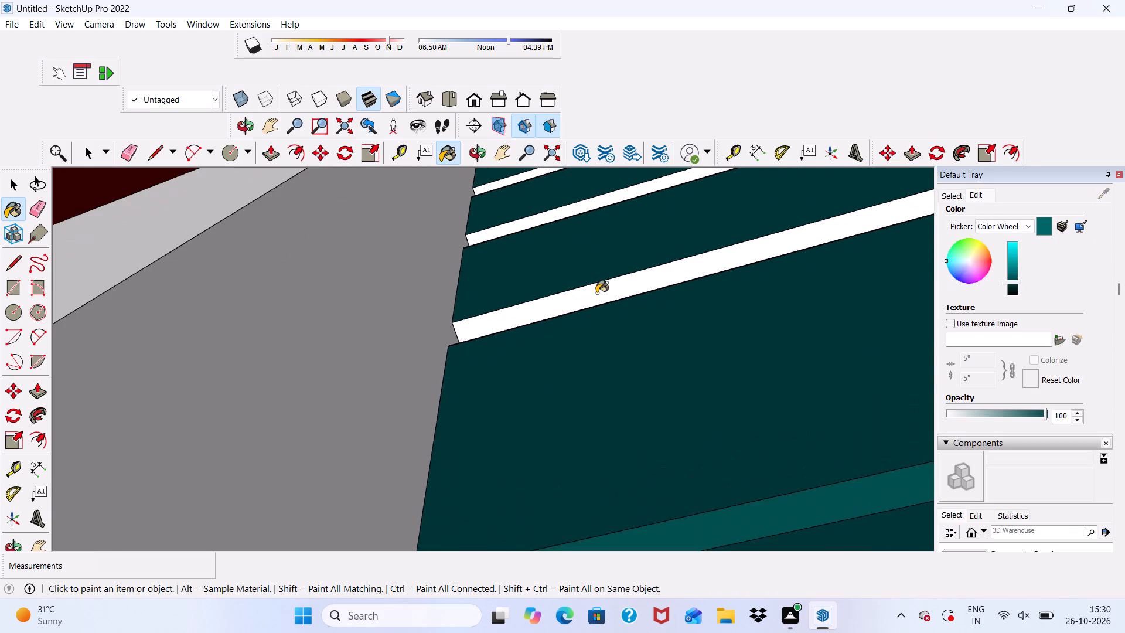
{"action": "scroll", "coordinate": [577, 314], "scroll_direction": "down", "scroll_amount": 5}
{"action": "left_click", "coordinate": [585, 240]}
{"action": "scroll", "coordinate": [570, 278], "scroll_direction": "down", "scroll_amount": 4}
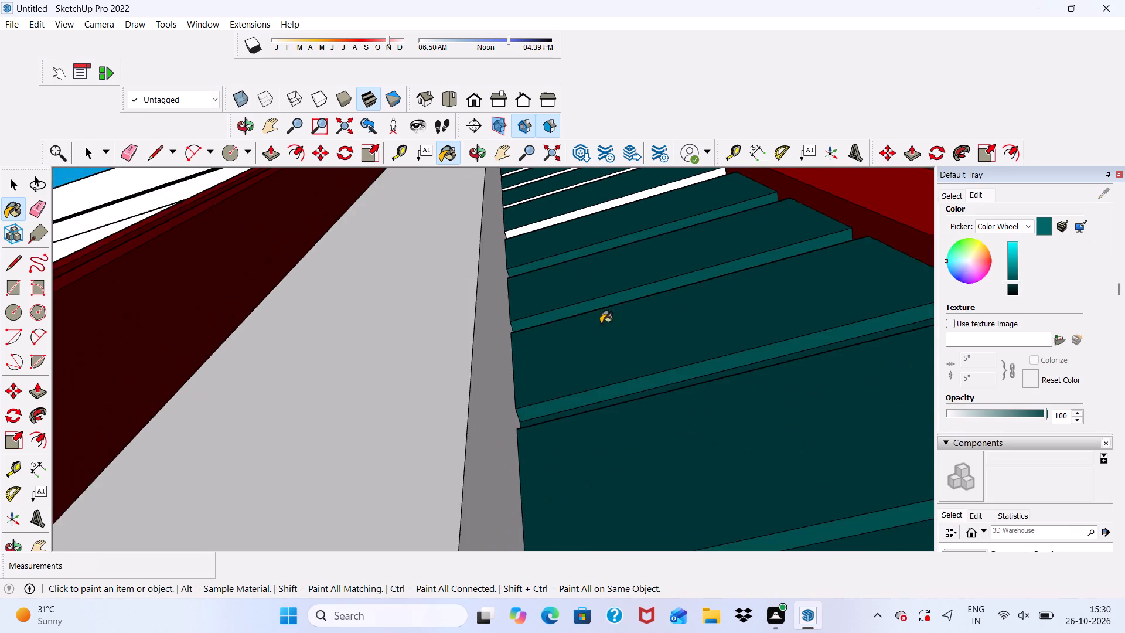
{"action": "scroll", "coordinate": [602, 218], "scroll_direction": "up", "scroll_amount": 5}
{"action": "left_click", "coordinate": [613, 209]}
Paint the remaining white underside edges of the balcony-side wall bands, farther up beside the red window panel, with Color H08.
{"action": "scroll", "coordinate": [589, 254], "scroll_direction": "down", "scroll_amount": 9}
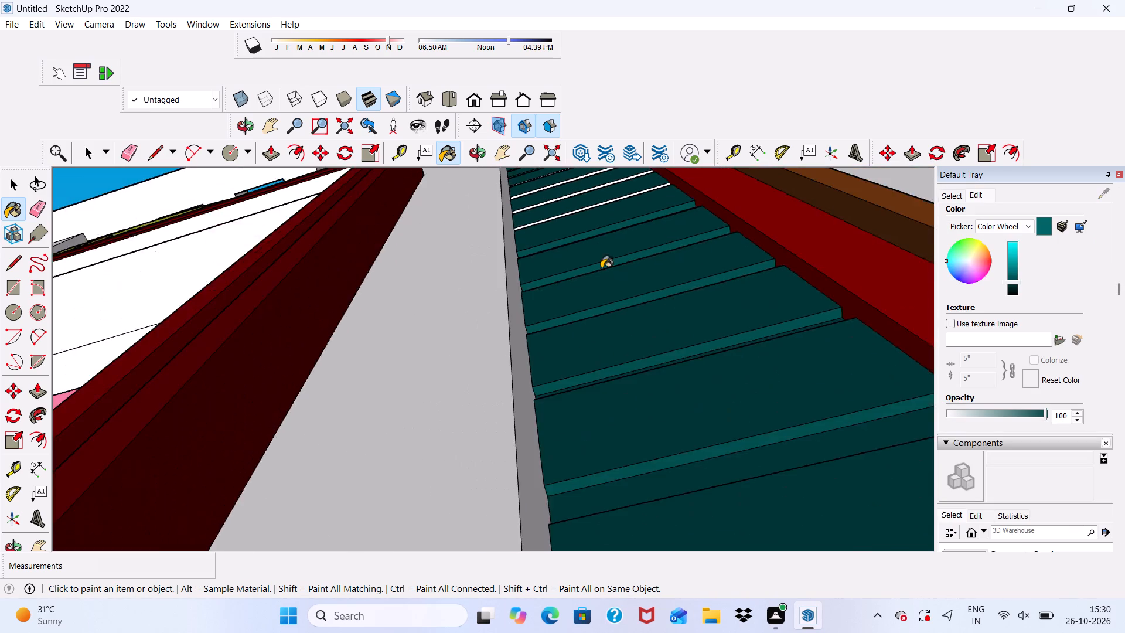
{"action": "scroll", "coordinate": [601, 268], "scroll_direction": "down", "scroll_amount": 5}
{"action": "scroll", "coordinate": [605, 233], "scroll_direction": "up", "scroll_amount": 12}
{"action": "scroll", "coordinate": [605, 232], "scroll_direction": "down", "scroll_amount": 6}
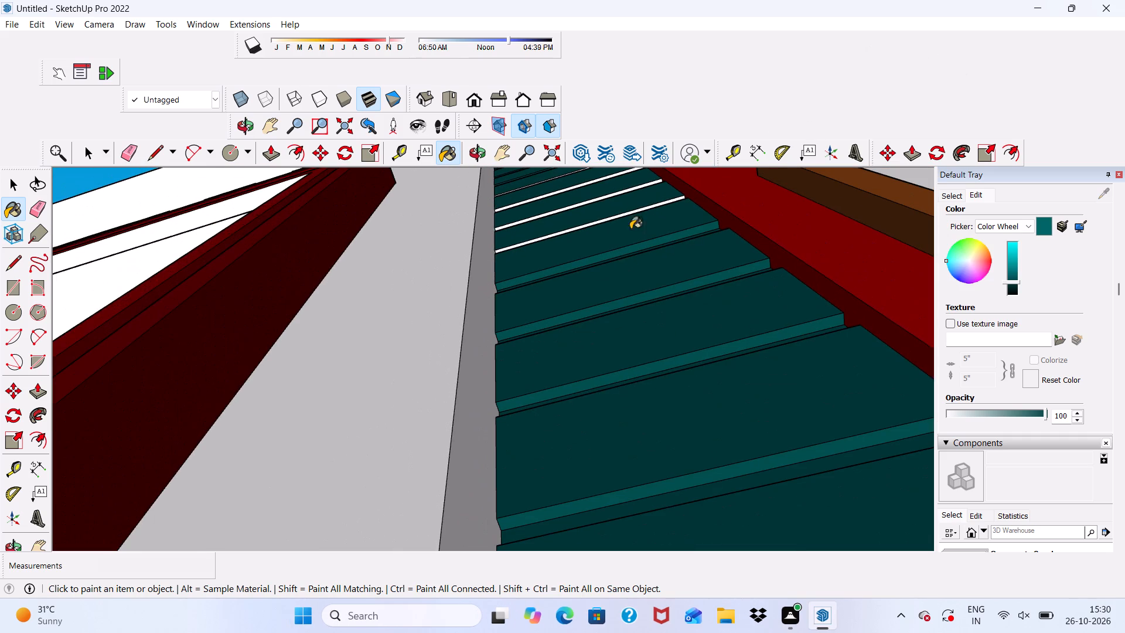
{"action": "scroll", "coordinate": [622, 193], "scroll_direction": "up", "scroll_amount": 10}
{"action": "left_click", "coordinate": [622, 224]}
{"action": "scroll", "coordinate": [596, 307], "scroll_direction": "down", "scroll_amount": 5}
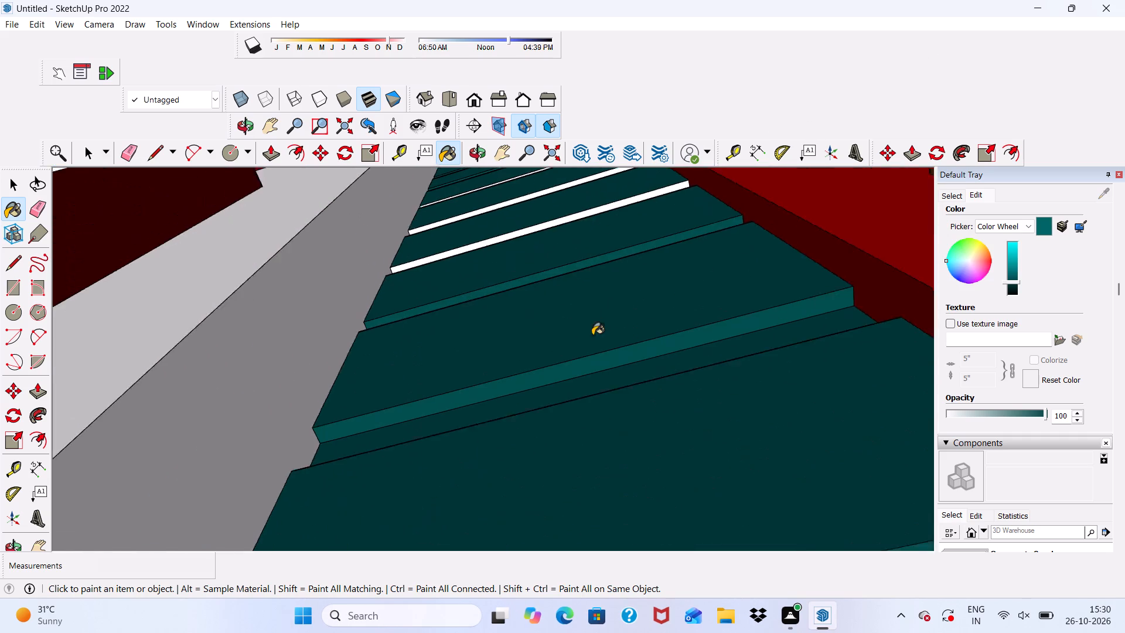
{"action": "scroll", "coordinate": [592, 335], "scroll_direction": "down", "scroll_amount": 2}
{"action": "scroll", "coordinate": [574, 240], "scroll_direction": "up", "scroll_amount": 5}
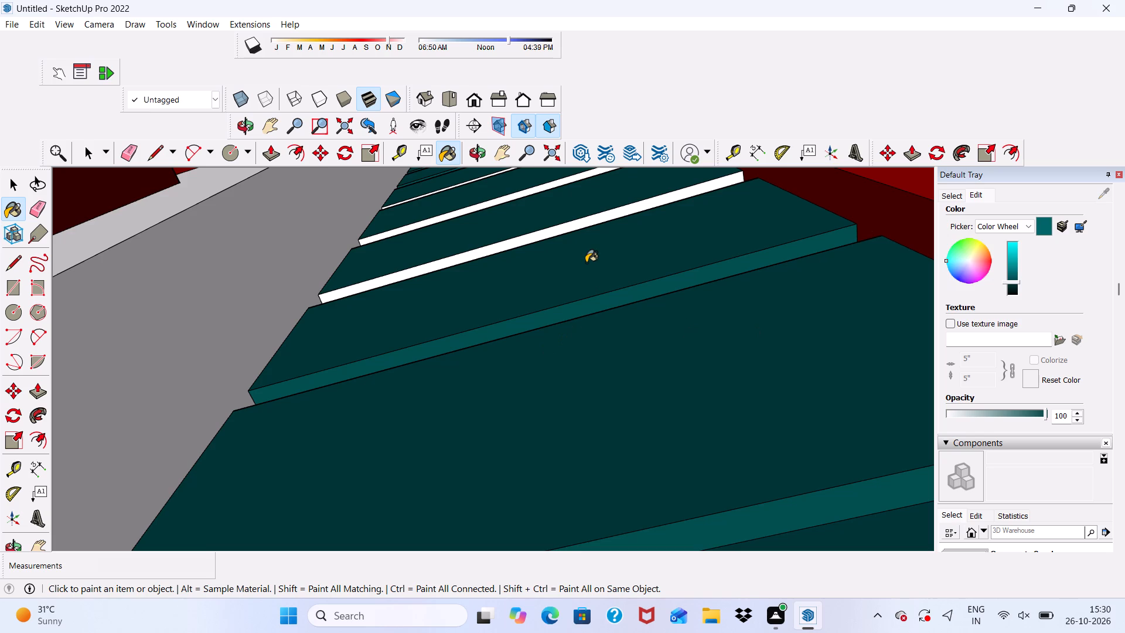
{"action": "scroll", "coordinate": [575, 304], "scroll_direction": "down", "scroll_amount": 8}
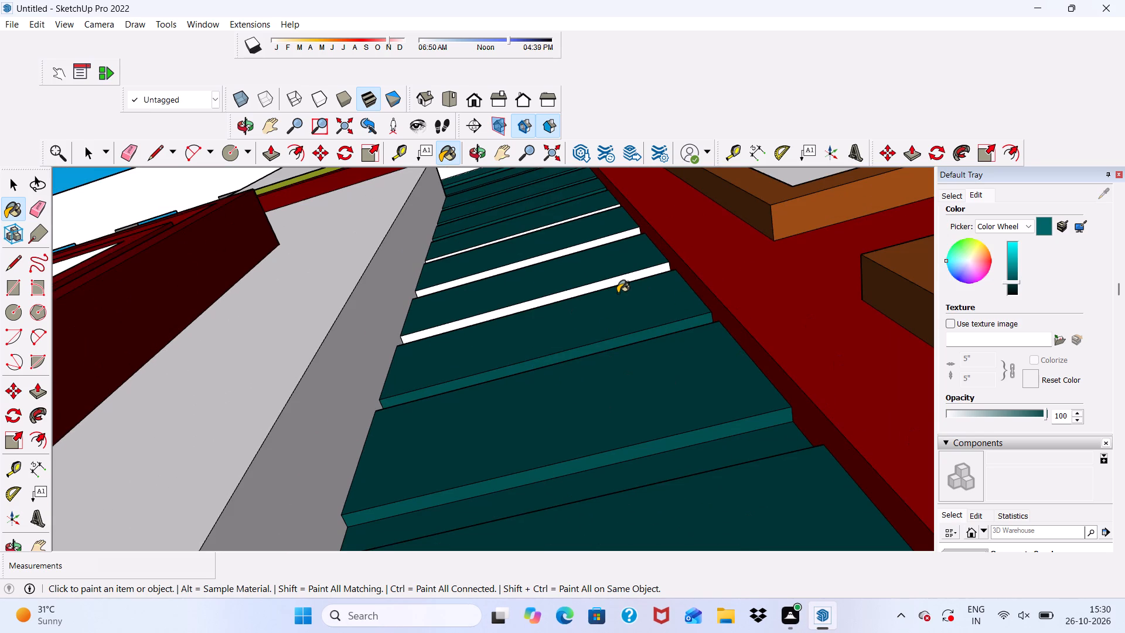
{"action": "scroll", "coordinate": [772, 632], "scroll_direction": "down", "scroll_amount": 1}
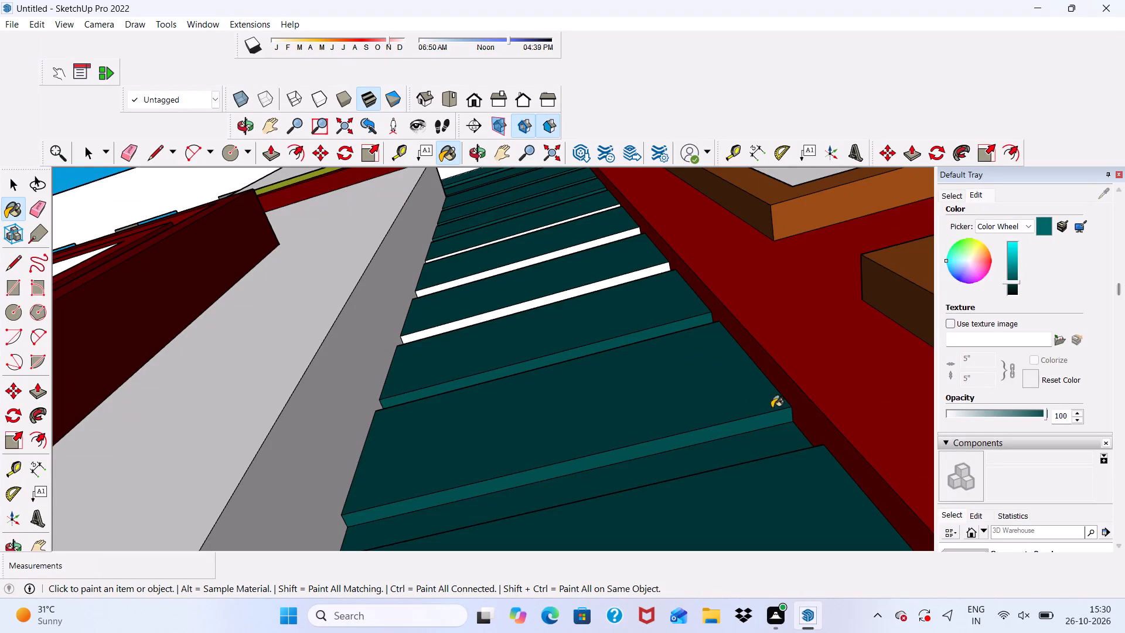
{"action": "left_click", "coordinate": [609, 281]}
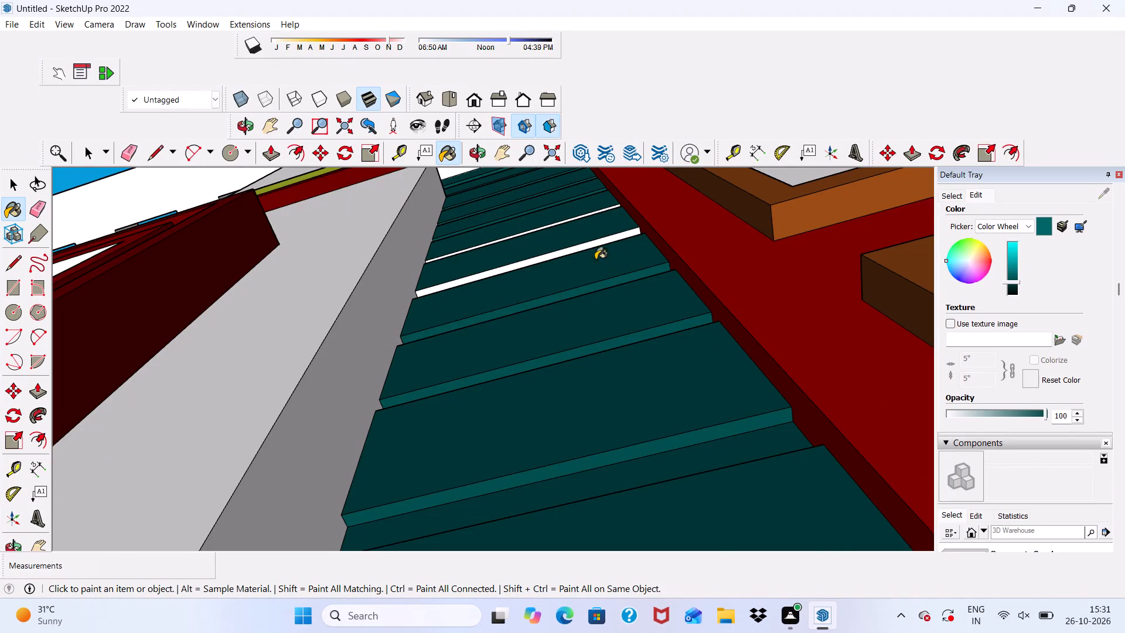
{"action": "scroll", "coordinate": [585, 243], "scroll_direction": "up", "scroll_amount": 2}
{"action": "left_click", "coordinate": [585, 243]}
{"action": "left_click", "coordinate": [577, 244]}
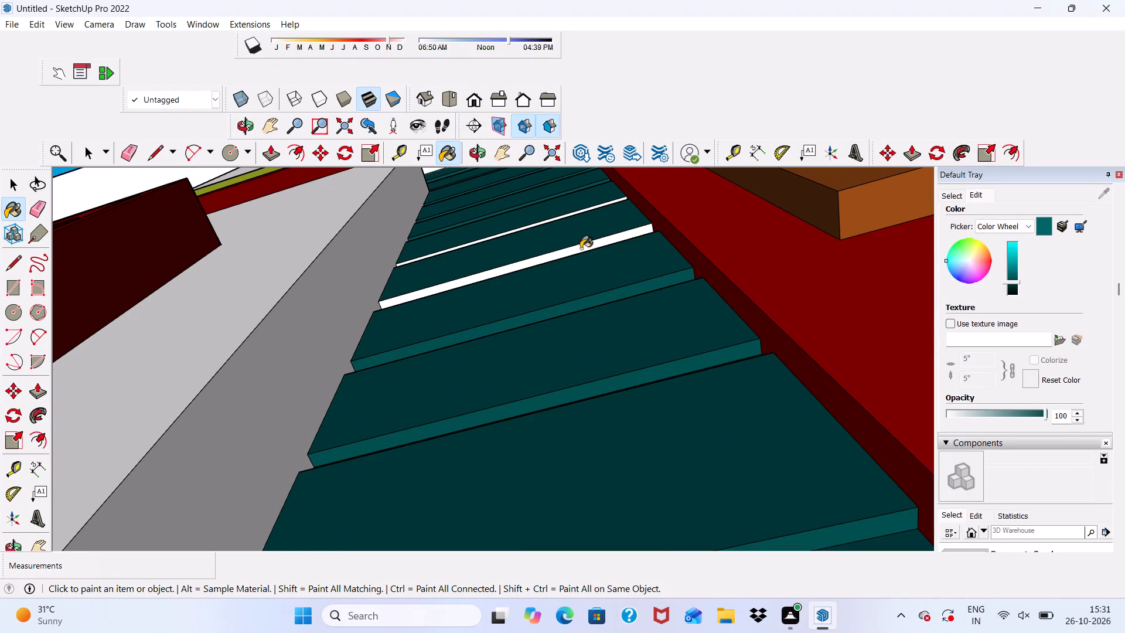
{"action": "left_click", "coordinate": [581, 249]}
{"action": "scroll", "coordinate": [578, 211], "scroll_direction": "up", "scroll_amount": 10}
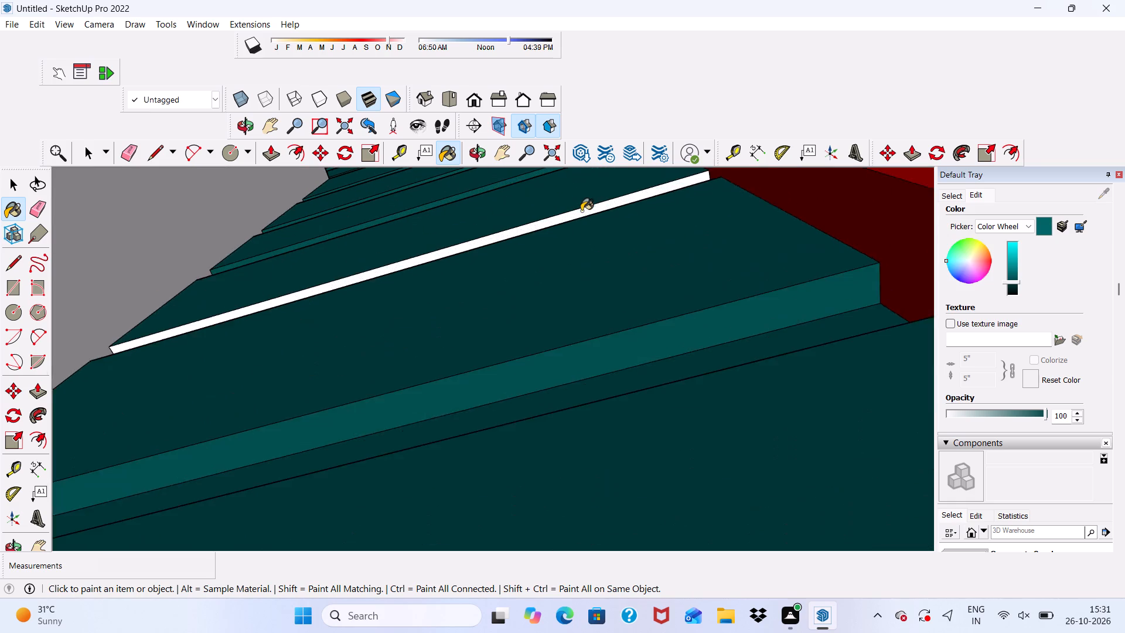
{"action": "scroll", "coordinate": [581, 211], "scroll_direction": "up", "scroll_amount": 4}
{"action": "left_click", "coordinate": [581, 211]}
Paint the next white balcony-side wall band and the strip above it, beside the yellow-striped panel, with Color H08.
{"action": "scroll", "coordinate": [575, 216], "scroll_direction": "down", "scroll_amount": 20}
{"action": "scroll", "coordinate": [575, 216], "scroll_direction": "down", "scroll_amount": 5}
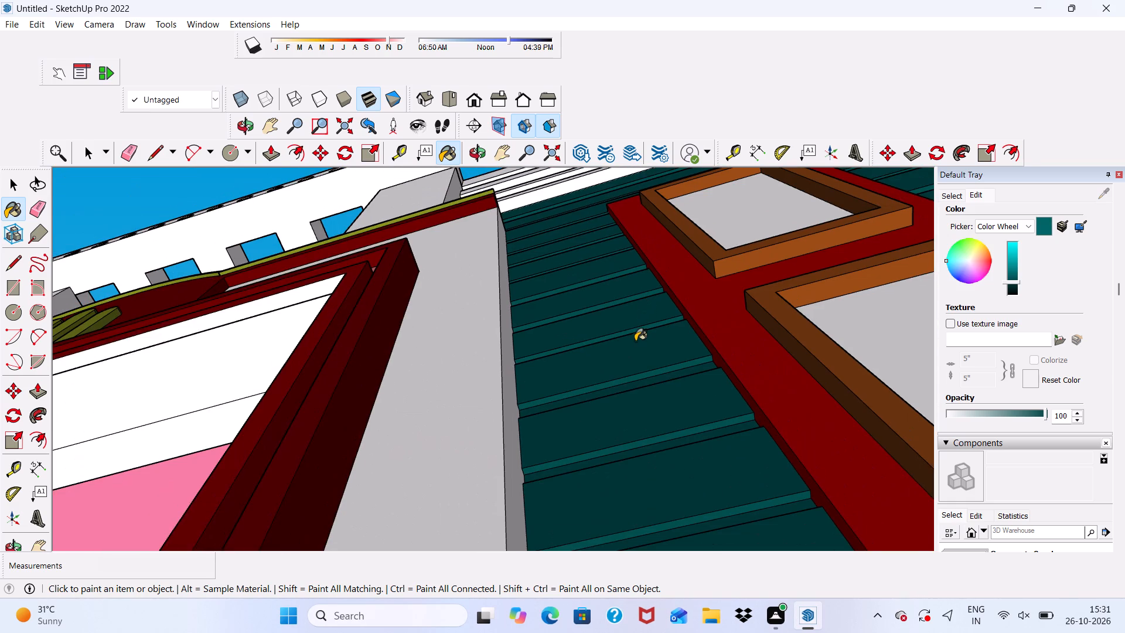
{"action": "scroll", "coordinate": [635, 342], "scroll_direction": "up", "scroll_amount": 1}
{"action": "middle_click_drag", "start_coordinate": [635, 342], "coordinate": [652, 460]}
{"action": "scroll", "coordinate": [610, 373], "scroll_direction": "down", "scroll_amount": 15}
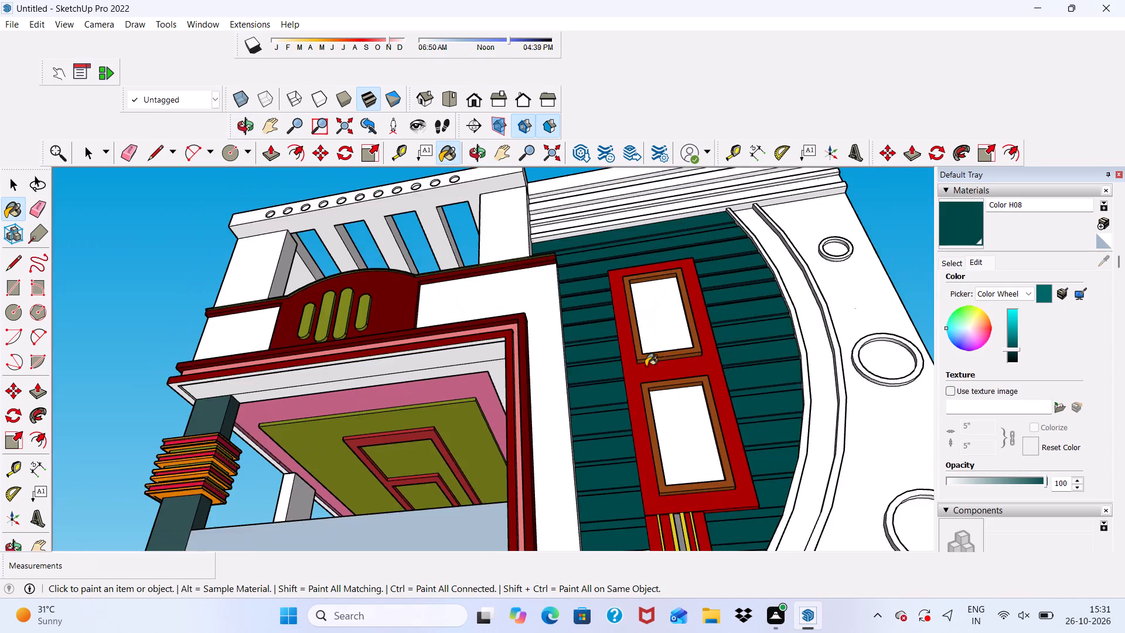
{"action": "scroll", "coordinate": [646, 366], "scroll_direction": "down", "scroll_amount": 5}
{"action": "middle_click_drag", "start_coordinate": [650, 433], "coordinate": [629, 550]}
{"action": "scroll", "coordinate": [629, 550], "scroll_direction": "up", "scroll_amount": 7}
{"action": "scroll", "coordinate": [601, 469], "scroll_direction": "up", "scroll_amount": 12}
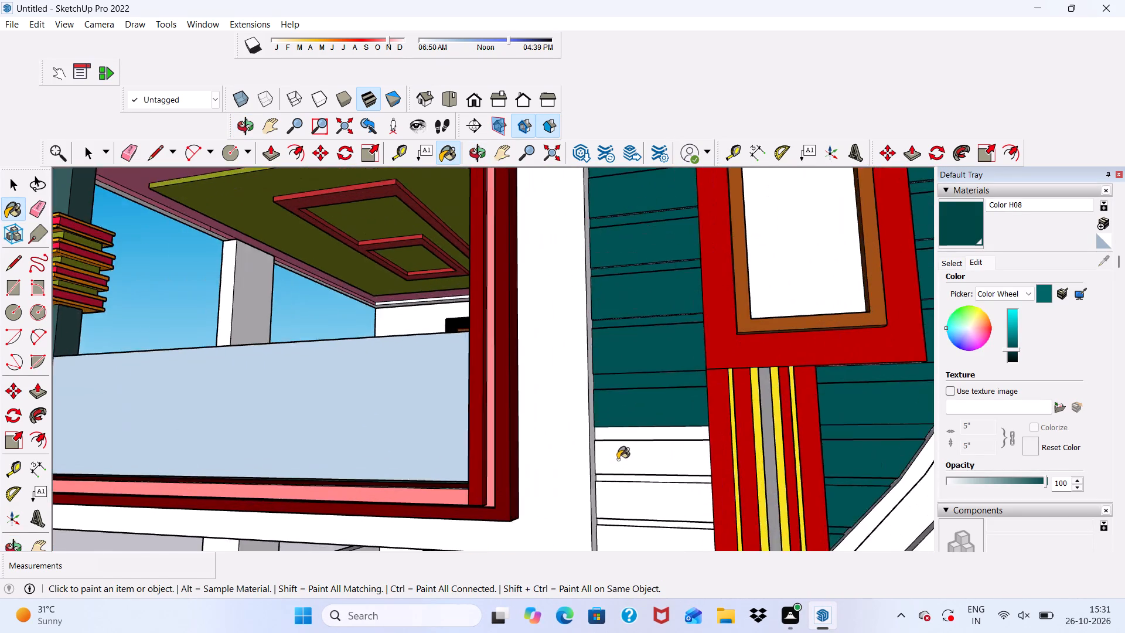
{"action": "scroll", "coordinate": [618, 460], "scroll_direction": "up", "scroll_amount": 5}
{"action": "left_click", "coordinate": [653, 451]}
{"action": "scroll", "coordinate": [655, 451], "scroll_direction": "up", "scroll_amount": 6}
{"action": "left_click", "coordinate": [653, 430]}
{"action": "left_click_drag", "start_coordinate": [666, 397], "coordinate": [671, 406]}
{"action": "scroll", "coordinate": [674, 418], "scroll_direction": "down", "scroll_amount": 6}
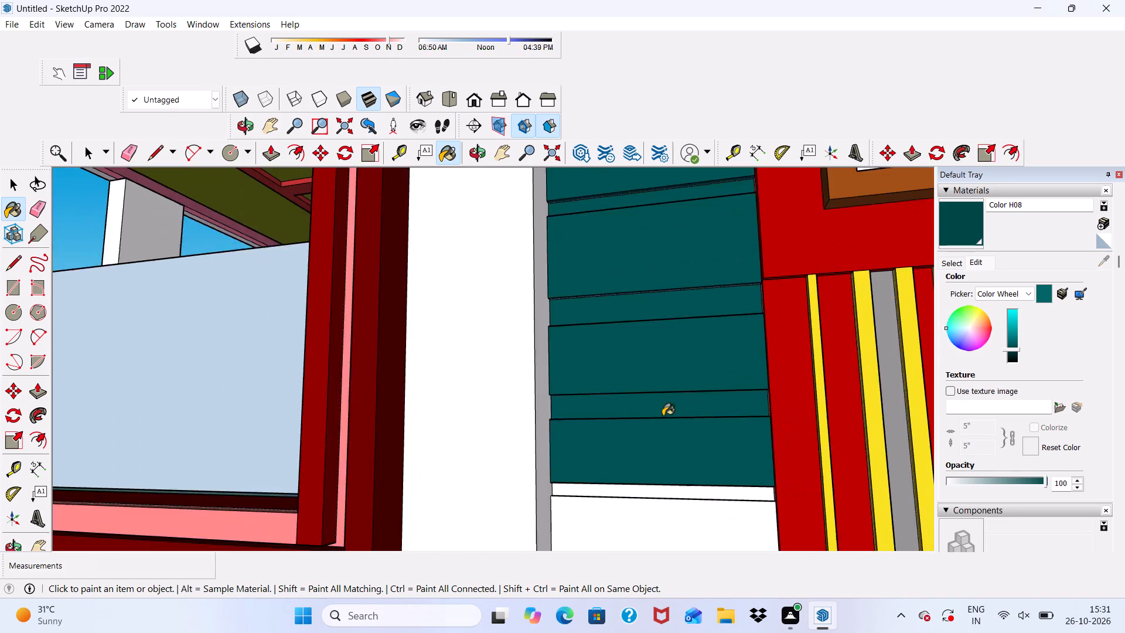
Paint the next unpainted balcony-side wall bands and the white strips between them, beside the yellow-striped panel, with Color H08.
{"action": "middle_click_drag", "start_coordinate": [663, 416], "coordinate": [759, 217]}
{"action": "scroll", "coordinate": [663, 416], "scroll_direction": "up", "scroll_amount": 1}
{"action": "scroll", "coordinate": [765, 275], "scroll_direction": "down", "scroll_amount": 2}
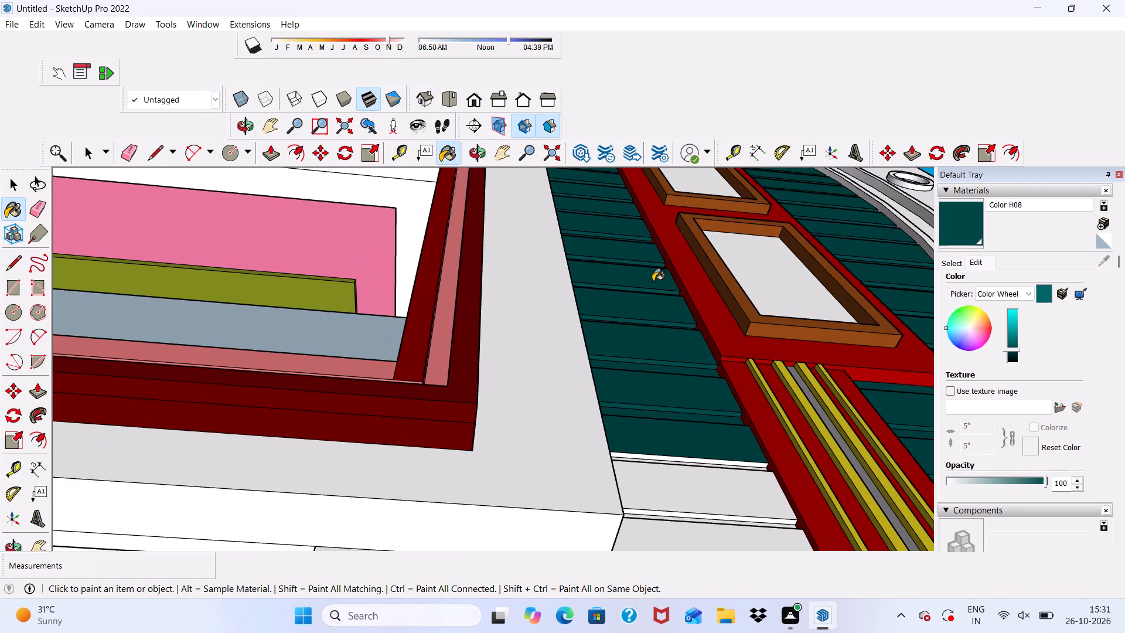
{"action": "scroll", "coordinate": [653, 281], "scroll_direction": "down", "scroll_amount": 5}
{"action": "scroll", "coordinate": [658, 414], "scroll_direction": "up", "scroll_amount": 5}
{"action": "scroll", "coordinate": [658, 414], "scroll_direction": "down", "scroll_amount": 4}
{"action": "middle_click_drag", "start_coordinate": [659, 416], "coordinate": [647, 353]}
{"action": "scroll", "coordinate": [647, 353], "scroll_direction": "up", "scroll_amount": 18}
{"action": "left_click", "coordinate": [663, 322]}
{"action": "left_click", "coordinate": [654, 370]}
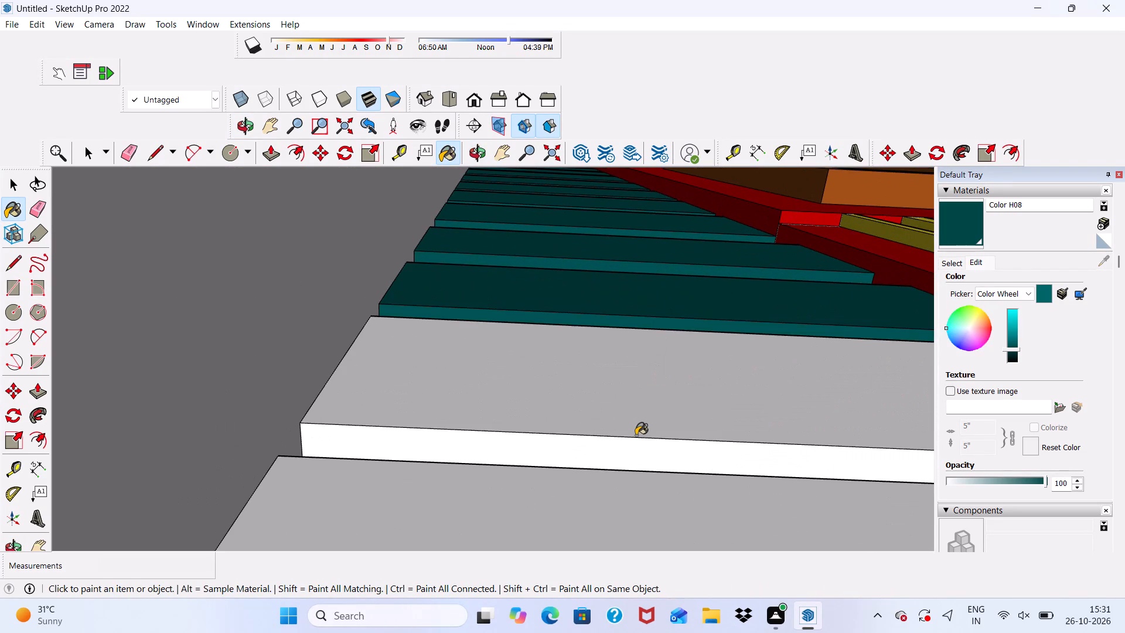
{"action": "left_click", "coordinate": [630, 448]}
{"action": "scroll", "coordinate": [620, 366], "scroll_direction": "down", "scroll_amount": 5}
{"action": "middle_click_drag", "start_coordinate": [694, 339], "coordinate": [655, 604]}
{"action": "scroll", "coordinate": [604, 345], "scroll_direction": "down", "scroll_amount": 6}
{"action": "scroll", "coordinate": [589, 403], "scroll_direction": "up", "scroll_amount": 7}
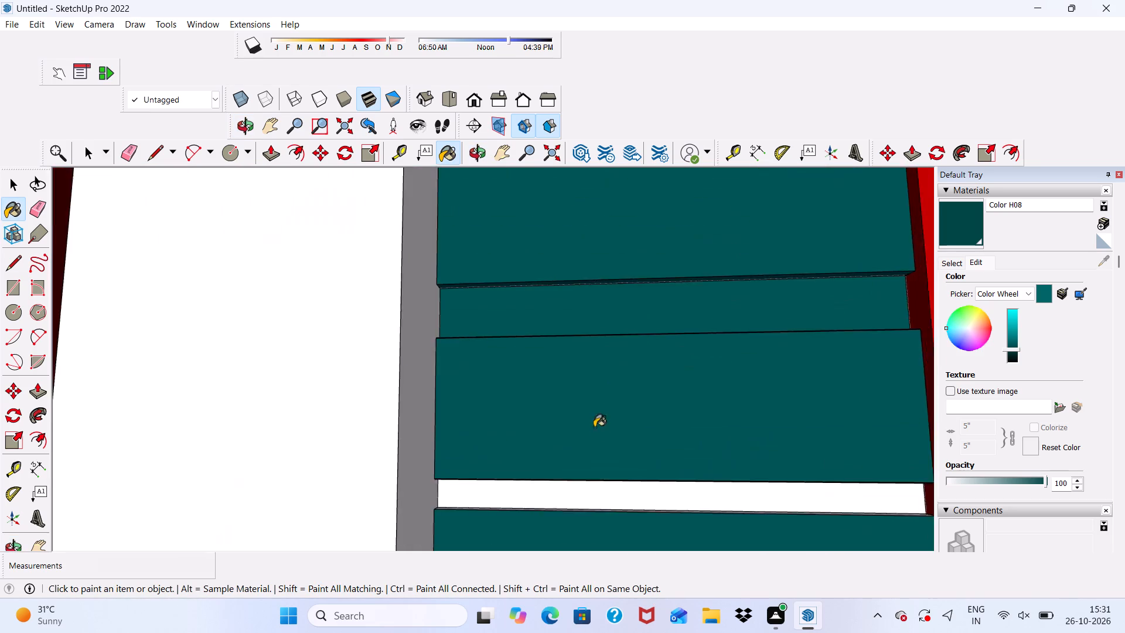
{"action": "scroll", "coordinate": [594, 427], "scroll_direction": "up", "scroll_amount": 5}
{"action": "left_click", "coordinate": [564, 523]}
Paint the white edges of the bands near the bottom of the balcony-side wall with Color H08.
{"action": "scroll", "coordinate": [564, 522], "scroll_direction": "down", "scroll_amount": 3}
{"action": "middle_click_drag", "start_coordinate": [557, 527], "coordinate": [579, 452]}
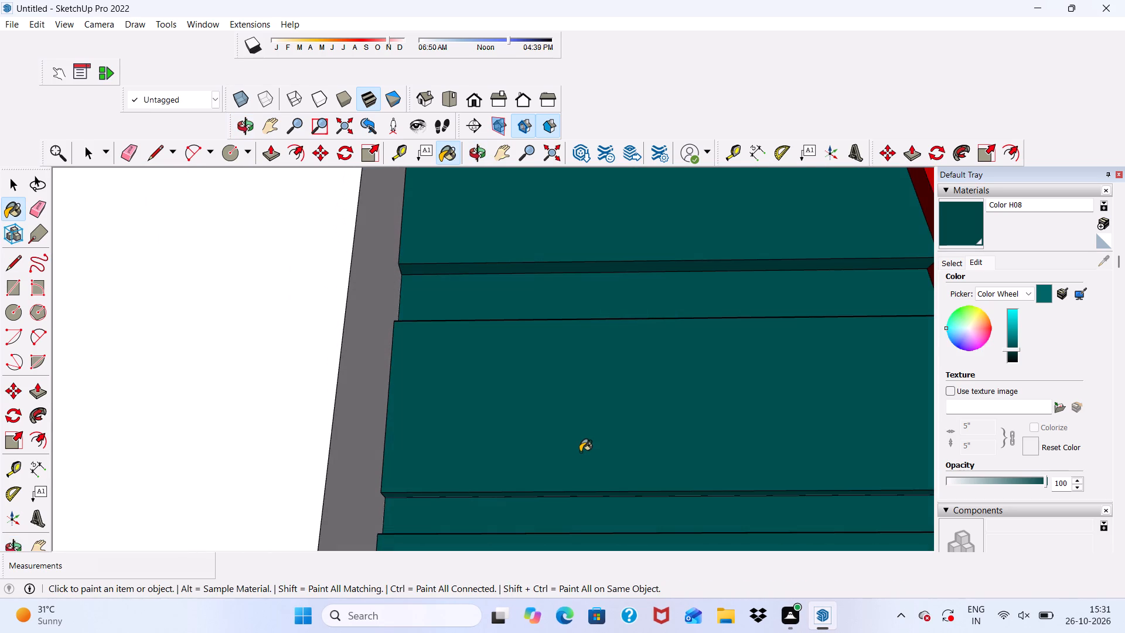
{"action": "scroll", "coordinate": [574, 435], "scroll_direction": "down", "scroll_amount": 1}
{"action": "middle_click_drag", "start_coordinate": [586, 460], "coordinate": [586, 304]}
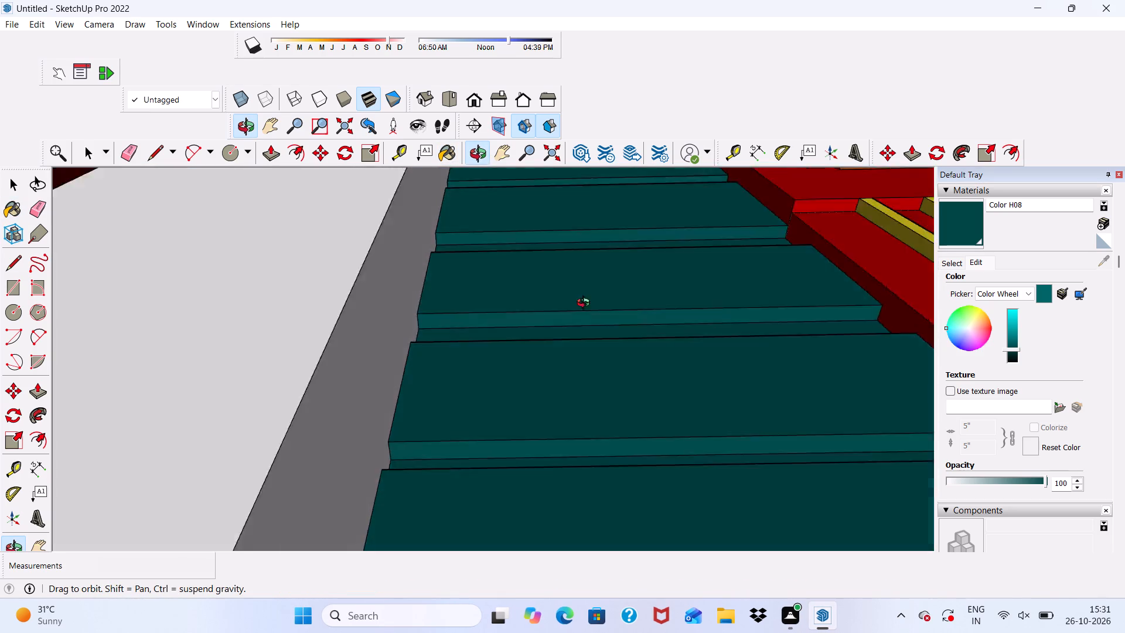
{"action": "middle_click_drag", "start_coordinate": [586, 304], "coordinate": [583, 244]}
{"action": "scroll", "coordinate": [562, 284], "scroll_direction": "up", "scroll_amount": 3}
{"action": "scroll", "coordinate": [562, 284], "scroll_direction": "down", "scroll_amount": 8}
{"action": "middle_click_drag", "start_coordinate": [528, 411], "coordinate": [523, 598]}
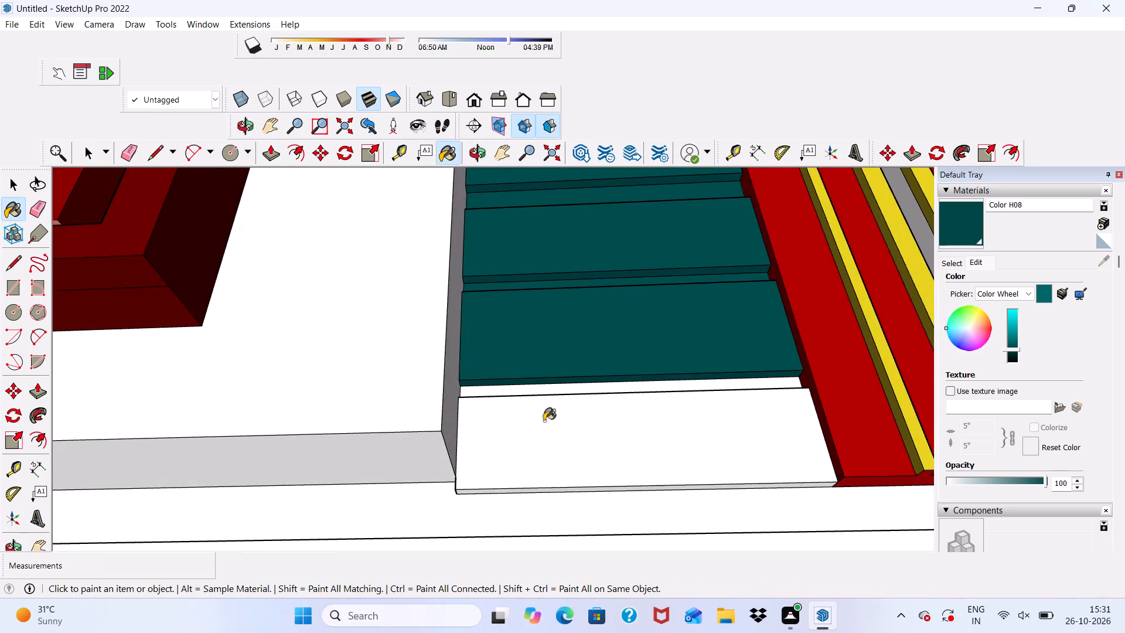
{"action": "scroll", "coordinate": [544, 421], "scroll_direction": "up", "scroll_amount": 2}
{"action": "middle_click_drag", "start_coordinate": [543, 426], "coordinate": [480, 632]}
{"action": "scroll", "coordinate": [480, 632], "scroll_direction": "down", "scroll_amount": 1}
{"action": "middle_click_drag", "start_coordinate": [623, 390], "coordinate": [479, 576]}
{"action": "scroll", "coordinate": [741, 290], "scroll_direction": "up", "scroll_amount": 4}
{"action": "left_click", "coordinate": [679, 348]}
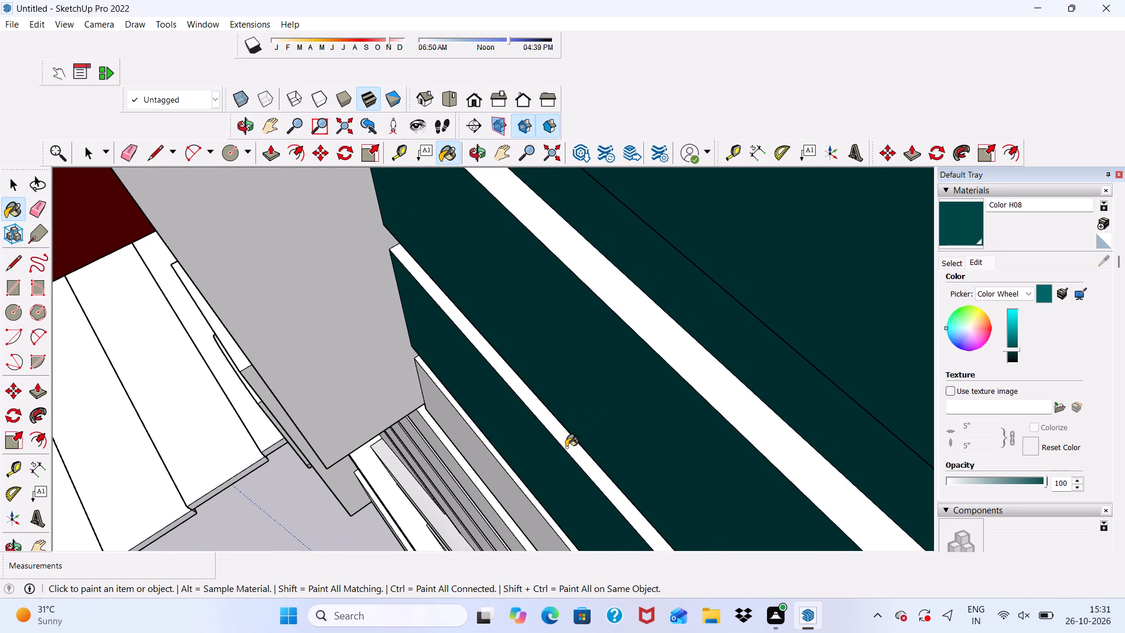
{"action": "left_click", "coordinate": [568, 447]}
Paint the lowest balcony-side wall band, the white strip above it and its remaining edges with Color H08.
{"action": "scroll", "coordinate": [537, 383], "scroll_direction": "down", "scroll_amount": 5}
{"action": "middle_click_drag", "start_coordinate": [518, 393], "coordinate": [628, 288]}
{"action": "scroll", "coordinate": [619, 394], "scroll_direction": "up", "scroll_amount": 3}
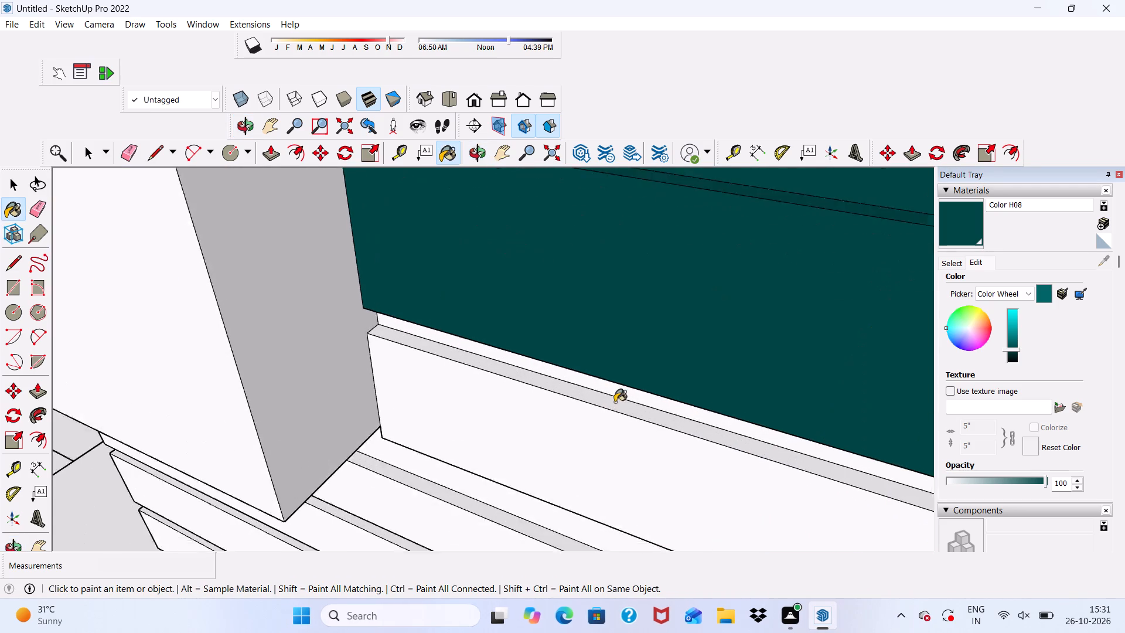
{"action": "scroll", "coordinate": [615, 402], "scroll_direction": "up", "scroll_amount": 6}
{"action": "left_click", "coordinate": [616, 386]}
{"action": "left_click", "coordinate": [609, 401]}
{"action": "left_click", "coordinate": [603, 431]}
{"action": "middle_click_drag", "start_coordinate": [598, 437], "coordinate": [664, 287]}
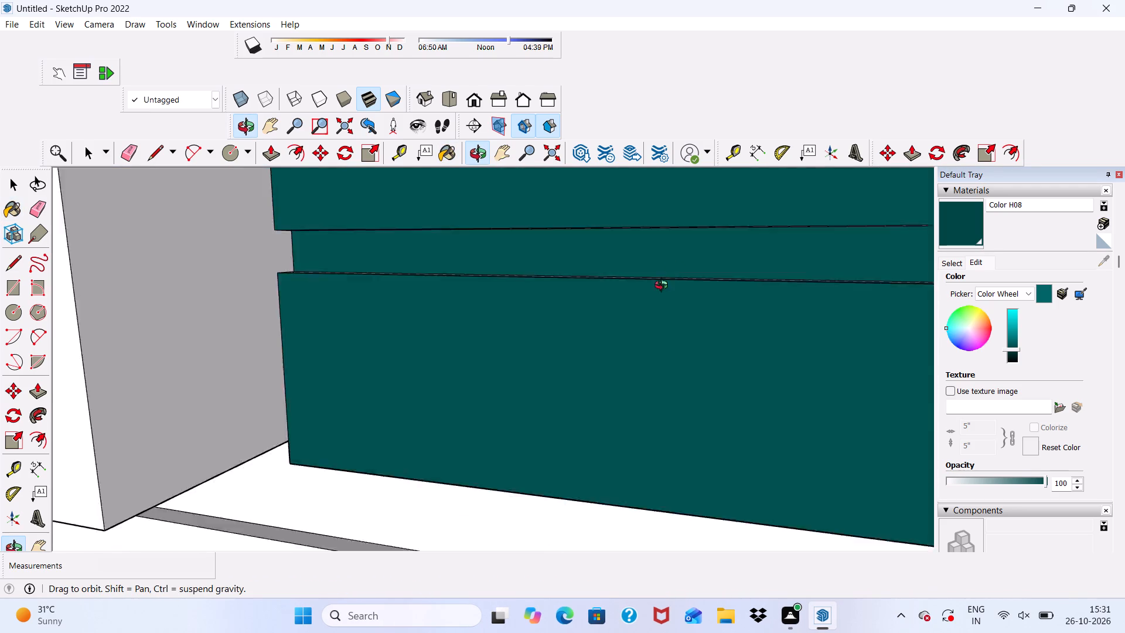
{"action": "middle_click_drag", "start_coordinate": [664, 287], "coordinate": [769, 190]}
{"action": "scroll", "coordinate": [627, 420], "scroll_direction": "up", "scroll_amount": 4}
{"action": "left_click", "coordinate": [625, 400]}
{"action": "scroll", "coordinate": [625, 400], "scroll_direction": "down", "scroll_amount": 2}
{"action": "middle_click_drag", "start_coordinate": [622, 411], "coordinate": [592, 481]}
{"action": "scroll", "coordinate": [621, 345], "scroll_direction": "down", "scroll_amount": 7}
{"action": "middle_click_drag", "start_coordinate": [671, 385], "coordinate": [707, 189]}
{"action": "scroll", "coordinate": [699, 188], "scroll_direction": "up", "scroll_amount": 1}
{"action": "scroll", "coordinate": [680, 313], "scroll_direction": "down", "scroll_amount": 8}
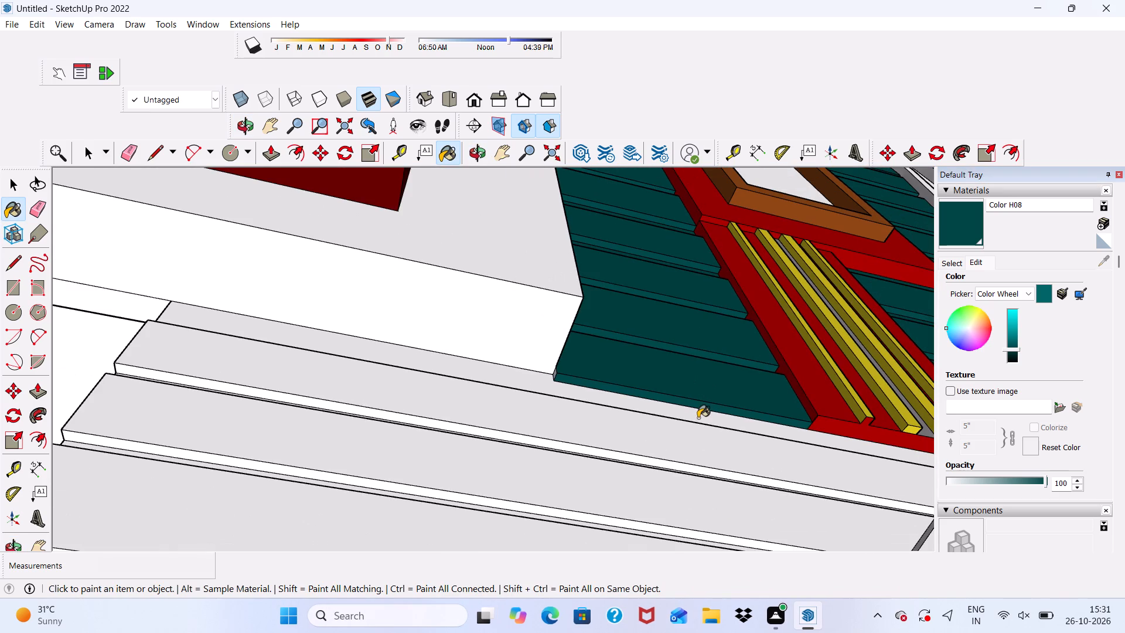
{"action": "key", "text": "space"}
Look through the Colors material collection for a shade for the white wall bands below the balcony.
{"action": "scroll", "coordinate": [698, 418], "scroll_direction": "down", "scroll_amount": 6}
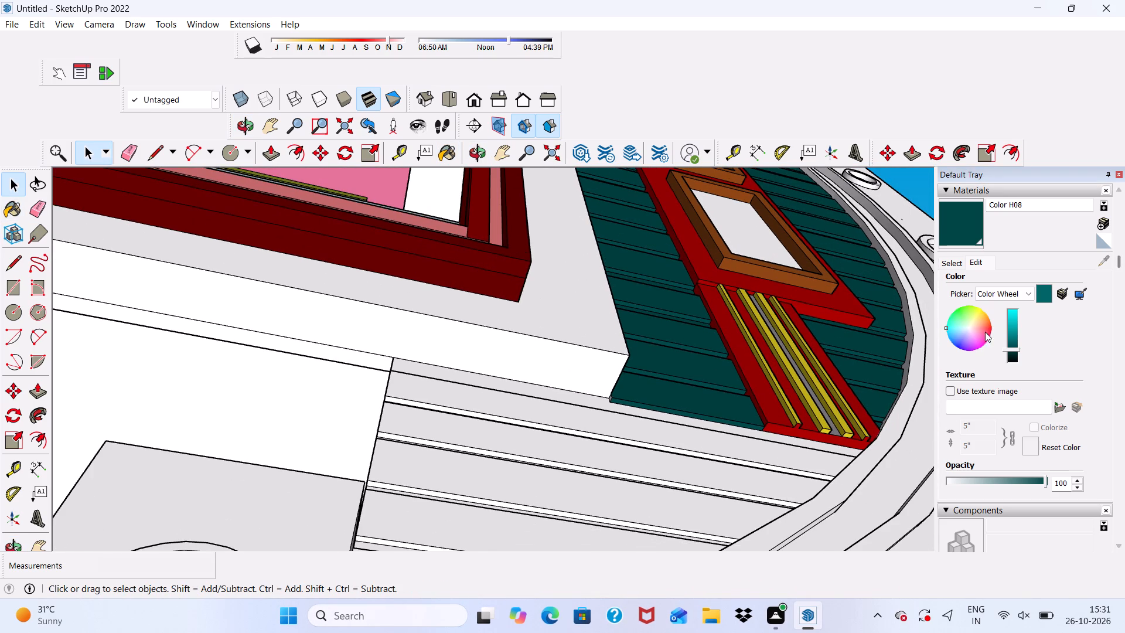
{"action": "left_click", "coordinate": [943, 262]}
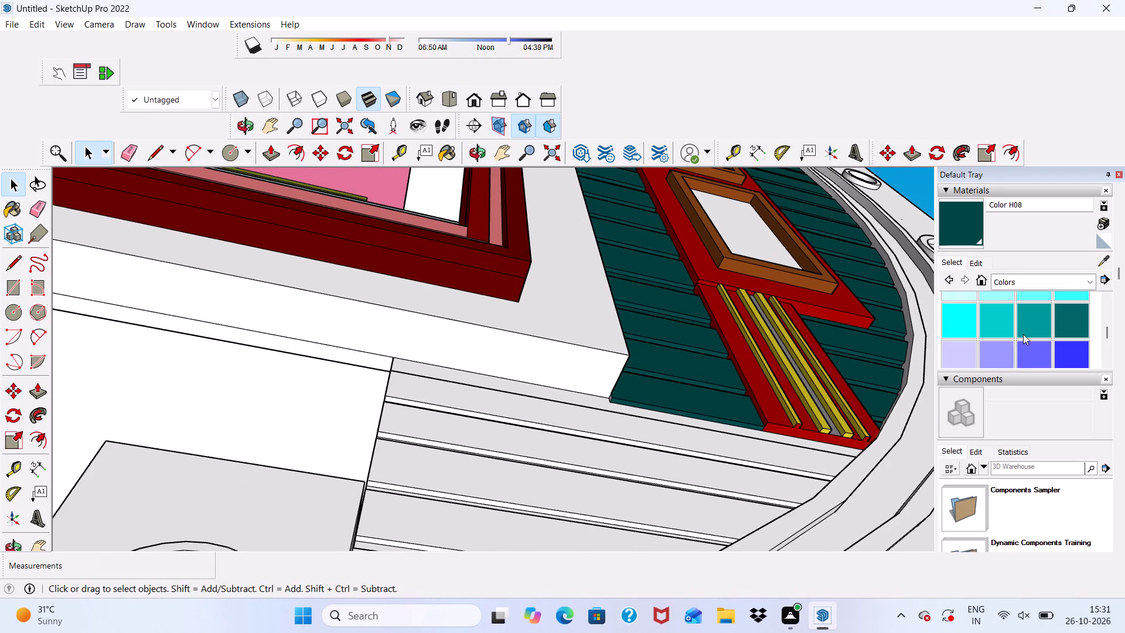
{"action": "scroll", "coordinate": [1023, 334], "scroll_direction": "down", "scroll_amount": 4}
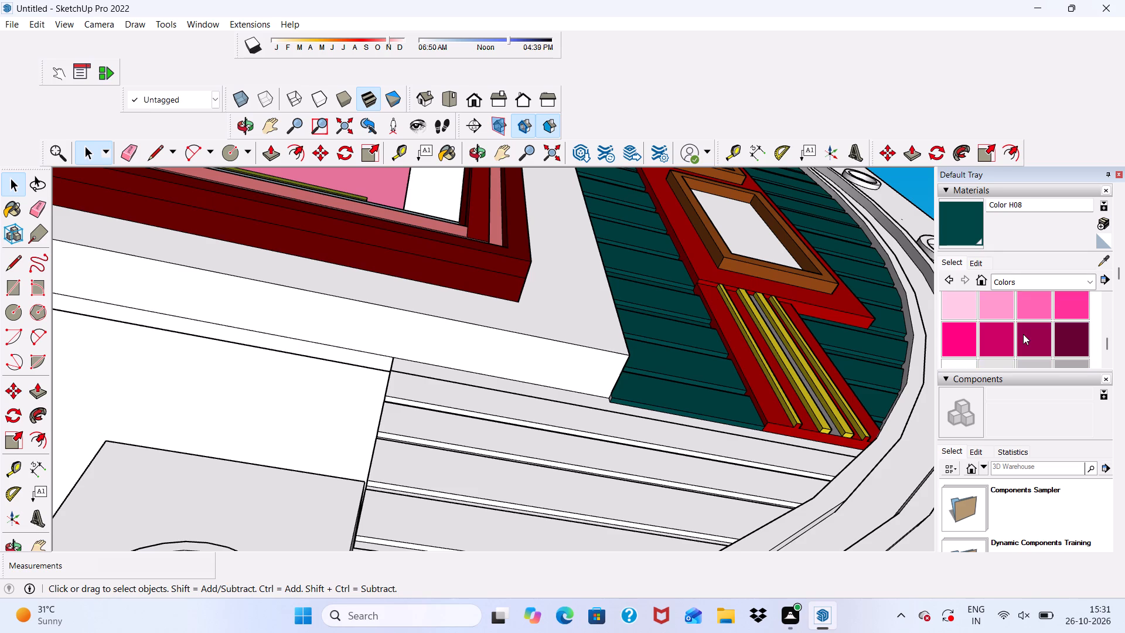
{"action": "scroll", "coordinate": [1023, 334], "scroll_direction": "down", "scroll_amount": 1}
{"action": "scroll", "coordinate": [1023, 334], "scroll_direction": "up", "scroll_amount": 5}
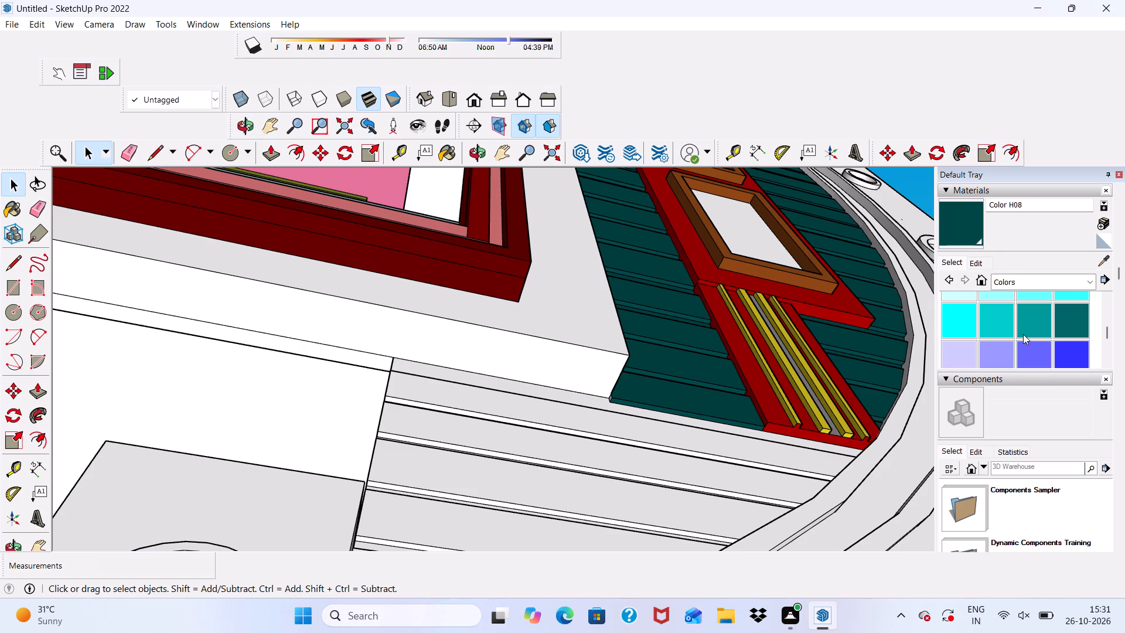
{"action": "scroll", "coordinate": [1023, 334], "scroll_direction": "down", "scroll_amount": 3}
{"action": "scroll", "coordinate": [1023, 334], "scroll_direction": "up", "scroll_amount": 3}
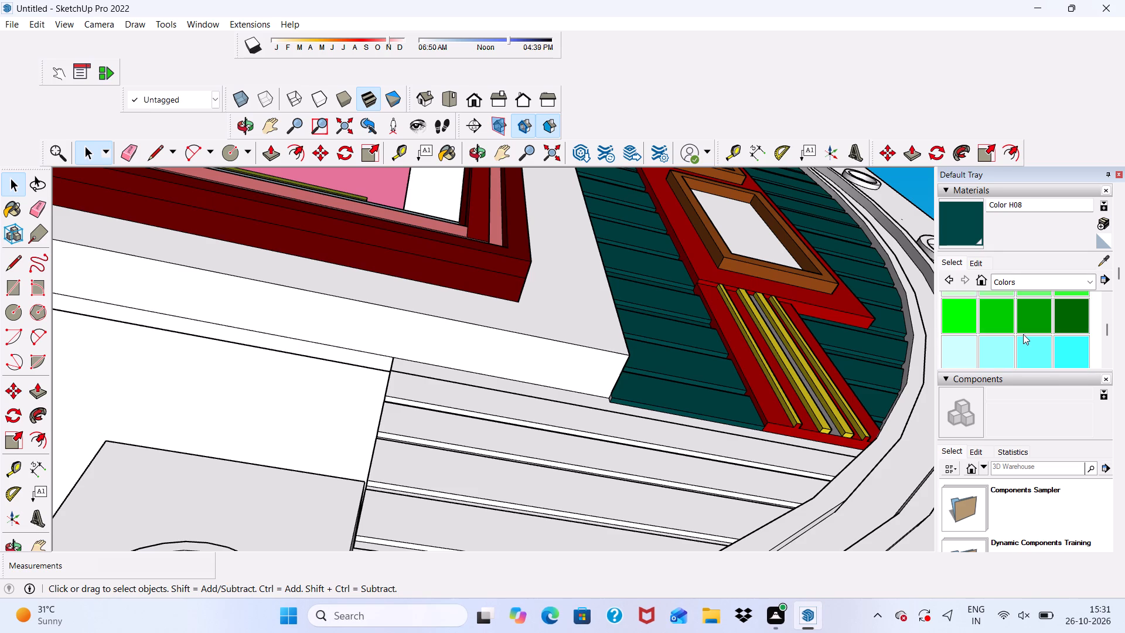
{"action": "scroll", "coordinate": [1023, 334], "scroll_direction": "up", "scroll_amount": 9}
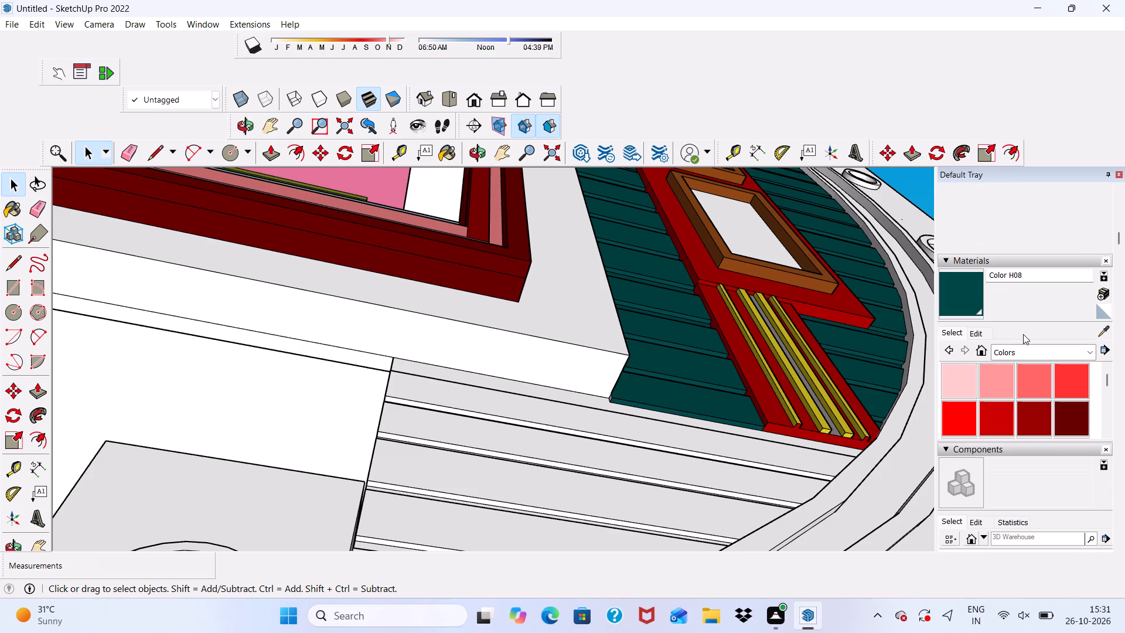
Paint the uppermost white wall band below the balcony with 0081_CadetBlue from the Colors-Named collection.
{"action": "left_click", "coordinate": [1092, 352]}
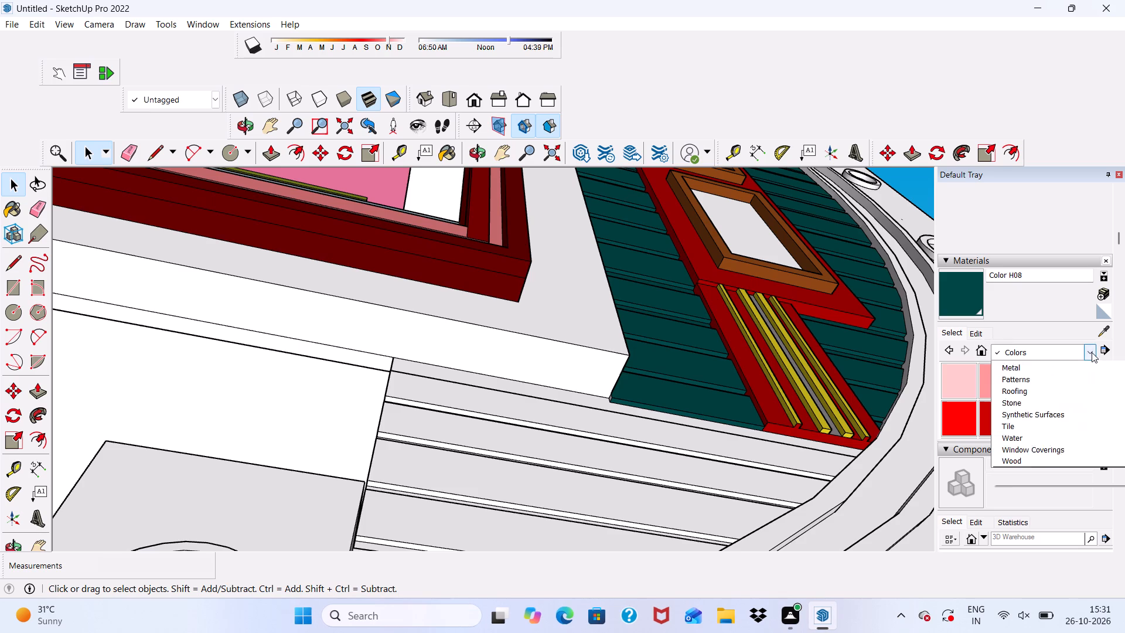
{"action": "left_click", "coordinate": [1045, 416]}
{"action": "scroll", "coordinate": [1013, 385], "scroll_direction": "down", "scroll_amount": 4}
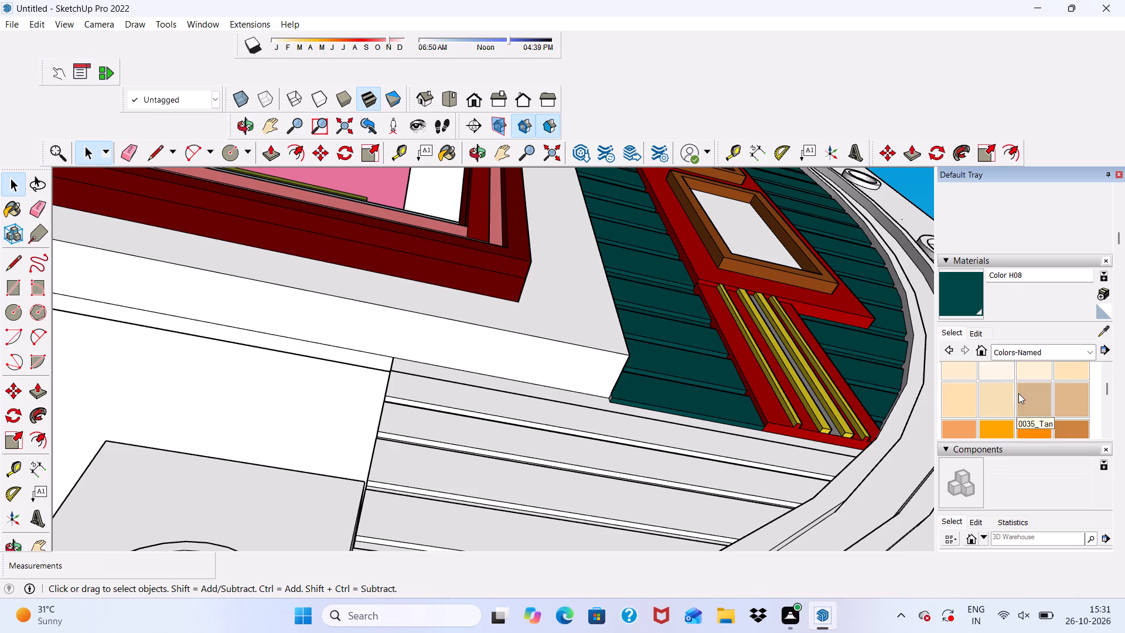
{"action": "scroll", "coordinate": [1020, 393], "scroll_direction": "down", "scroll_amount": 6}
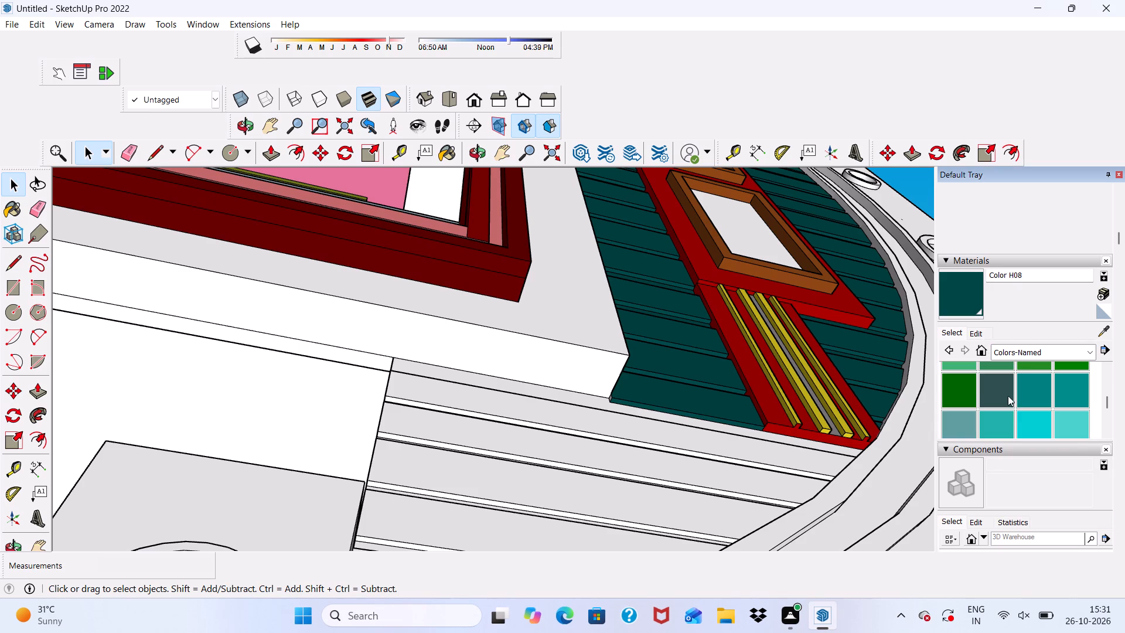
{"action": "scroll", "coordinate": [984, 389], "scroll_direction": "down", "scroll_amount": 2}
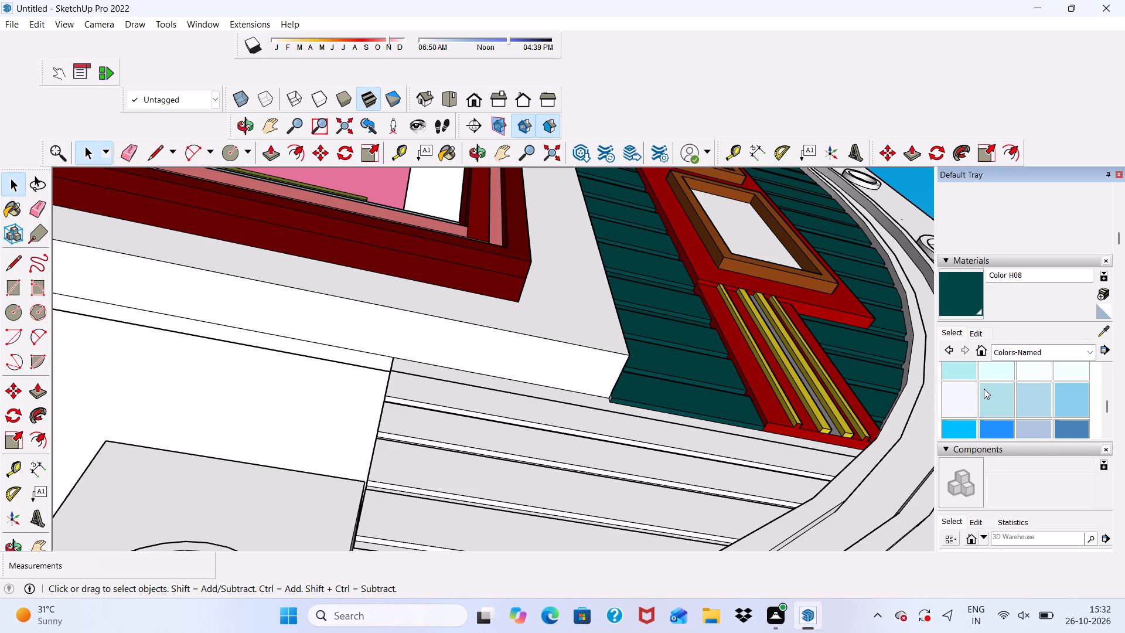
{"action": "scroll", "coordinate": [984, 389], "scroll_direction": "up", "scroll_amount": 1}
{"action": "left_click", "coordinate": [953, 367]}
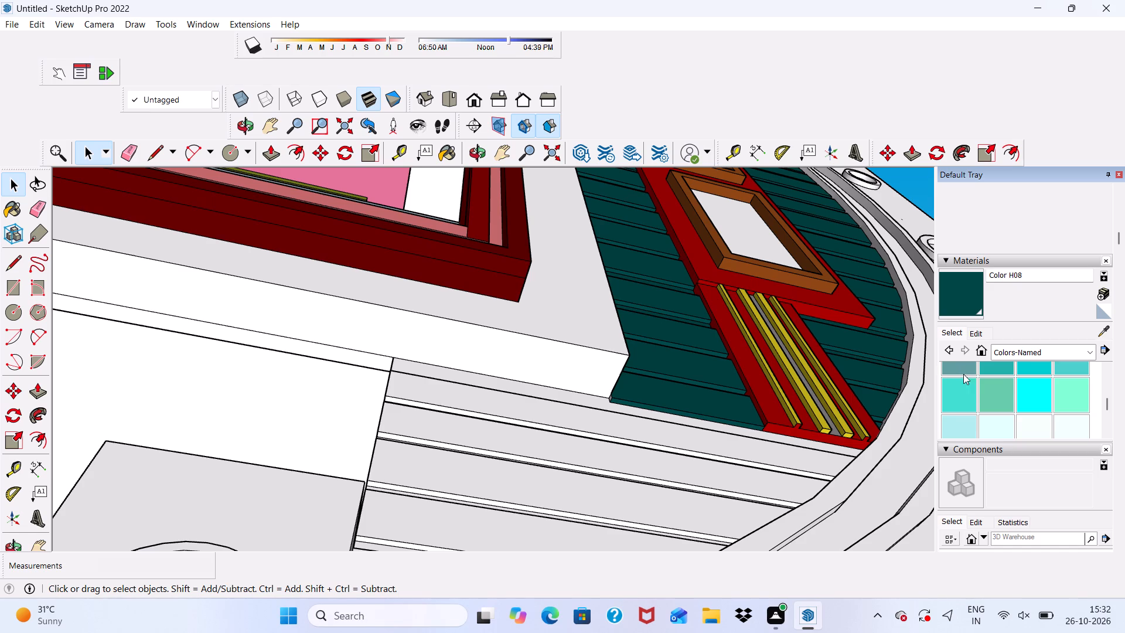
{"action": "scroll", "coordinate": [960, 372], "scroll_direction": "up", "scroll_amount": 2}
{"action": "scroll", "coordinate": [959, 376], "scroll_direction": "down", "scroll_amount": 2}
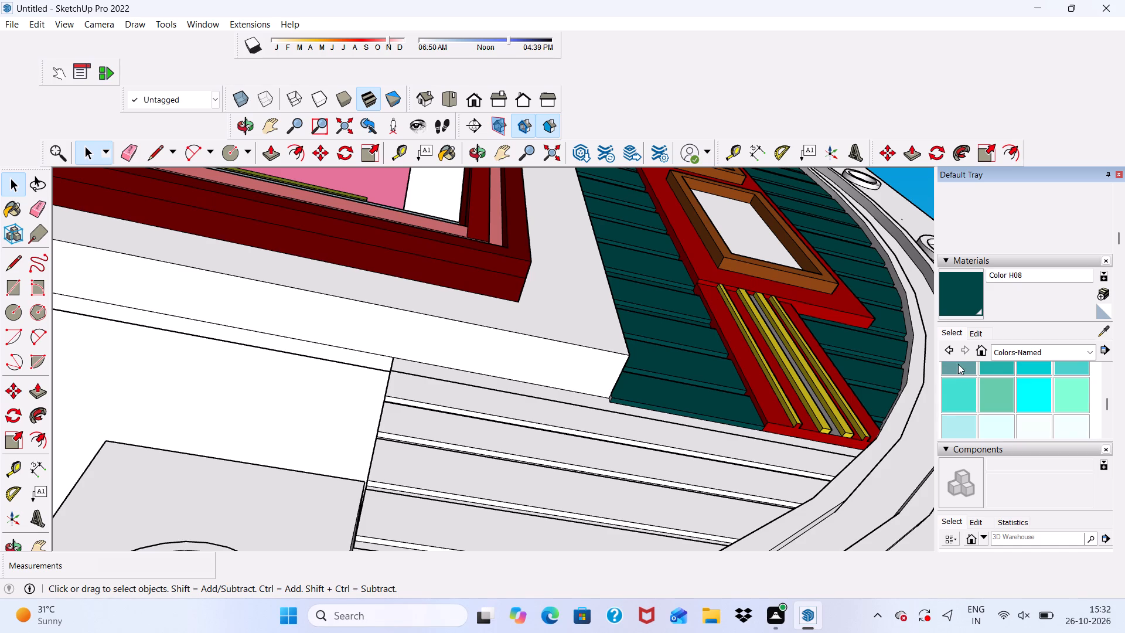
{"action": "left_click", "coordinate": [957, 362]}
{"action": "scroll", "coordinate": [438, 390], "scroll_direction": "up", "scroll_amount": 4}
{"action": "left_click", "coordinate": [443, 392]}
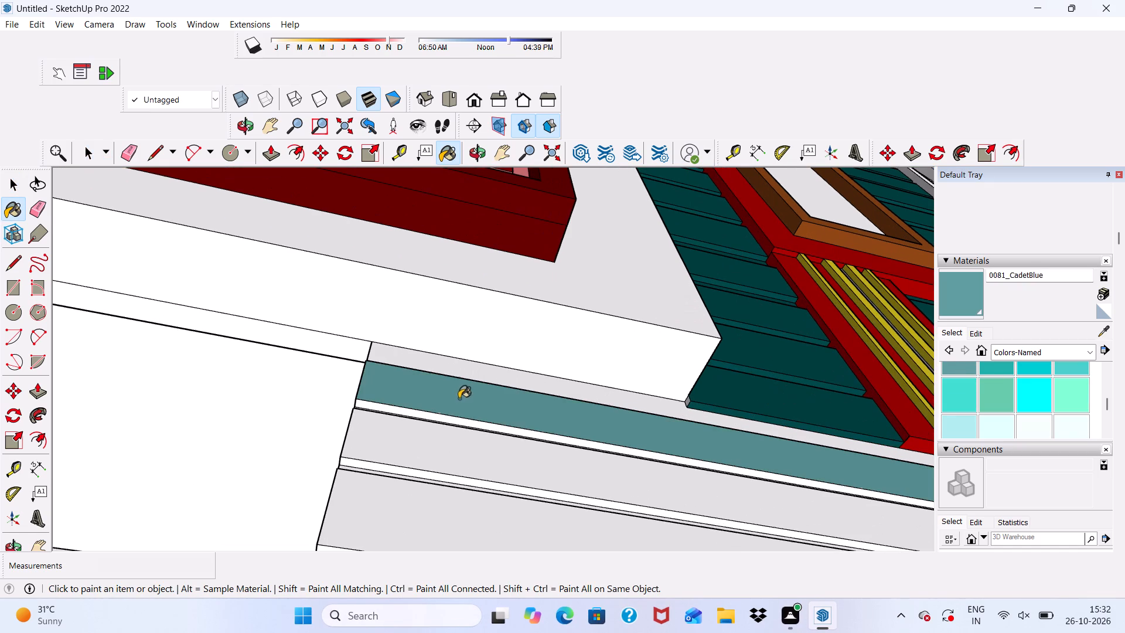
Darken the 0081_CadetBlue material to a deep grey-teal shade.
{"action": "left_click", "coordinate": [973, 332]}
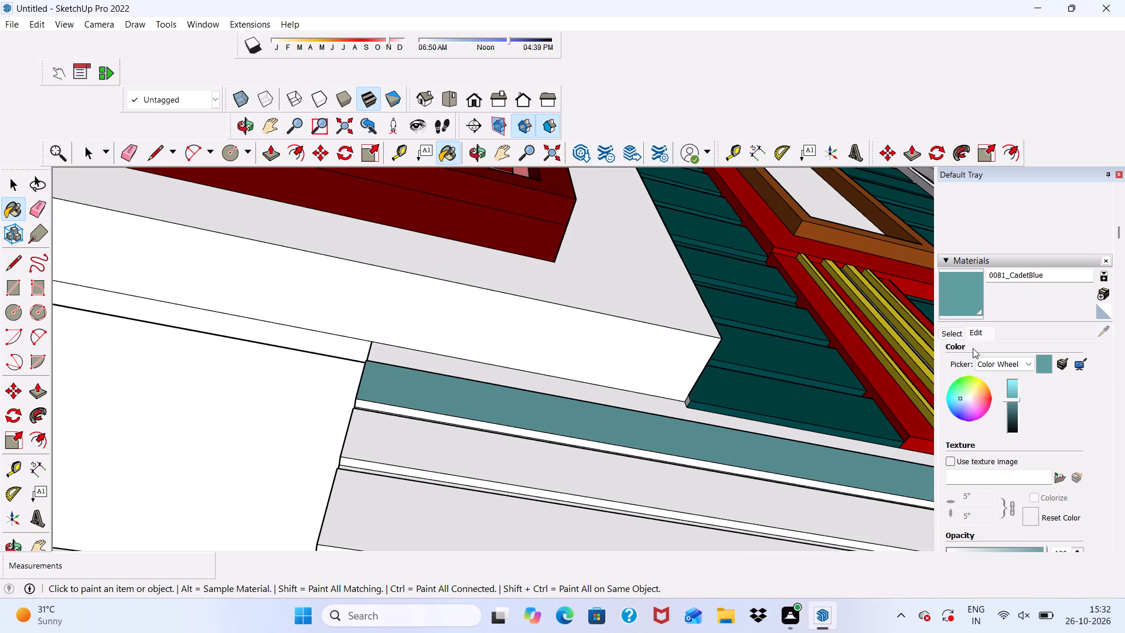
{"action": "left_click_drag", "start_coordinate": [1012, 399], "coordinate": [1009, 417]}
{"action": "scroll", "coordinate": [623, 437], "scroll_direction": "down", "scroll_amount": 1}
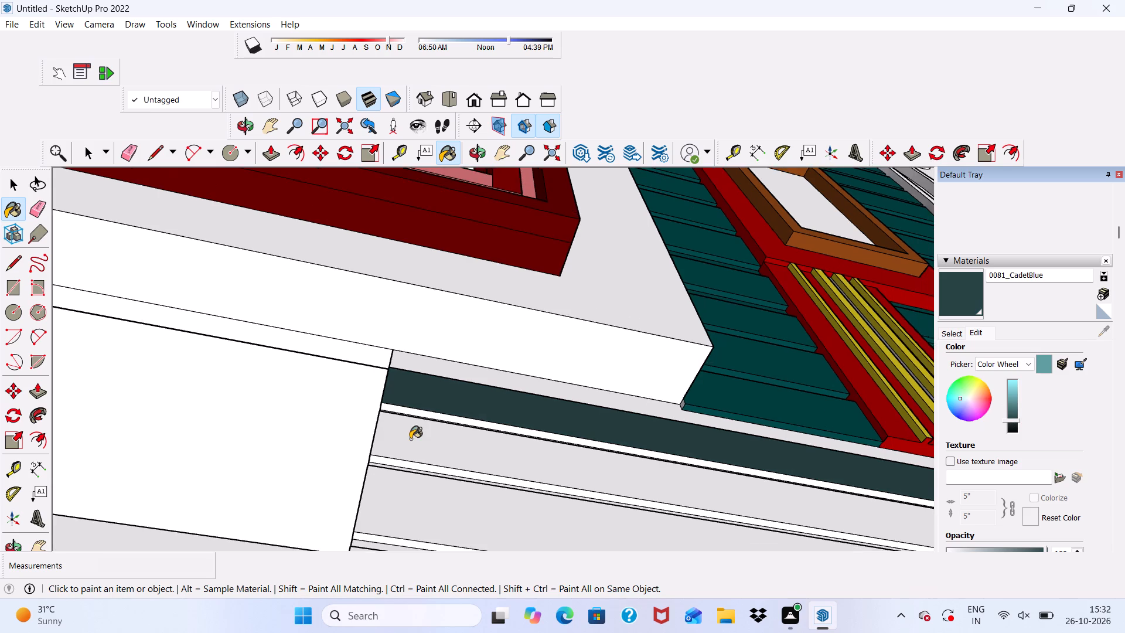
{"action": "middle_click_drag", "start_coordinate": [410, 439], "coordinate": [305, 563]}
{"action": "scroll", "coordinate": [487, 441], "scroll_direction": "up", "scroll_amount": 5}
{"action": "scroll", "coordinate": [606, 435], "scroll_direction": "down", "scroll_amount": 7}
{"action": "scroll", "coordinate": [679, 516], "scroll_direction": "up", "scroll_amount": 5}
{"action": "scroll", "coordinate": [654, 489], "scroll_direction": "down", "scroll_amount": 6}
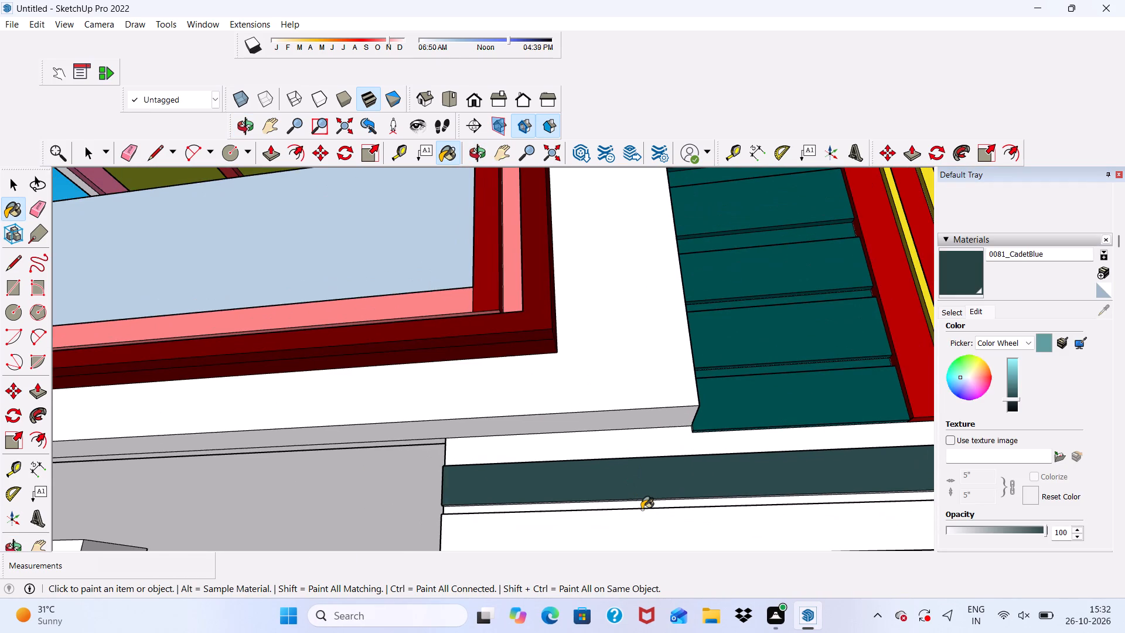
{"action": "left_click", "coordinate": [1012, 399]}
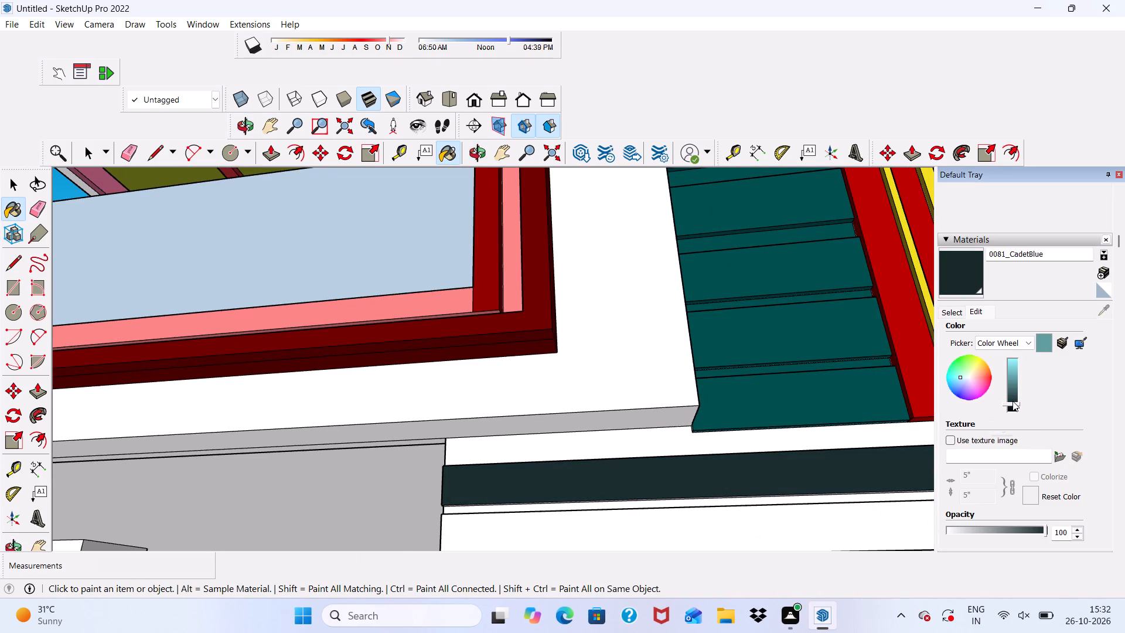
{"action": "left_click_drag", "start_coordinate": [1011, 403], "coordinate": [1014, 396]}
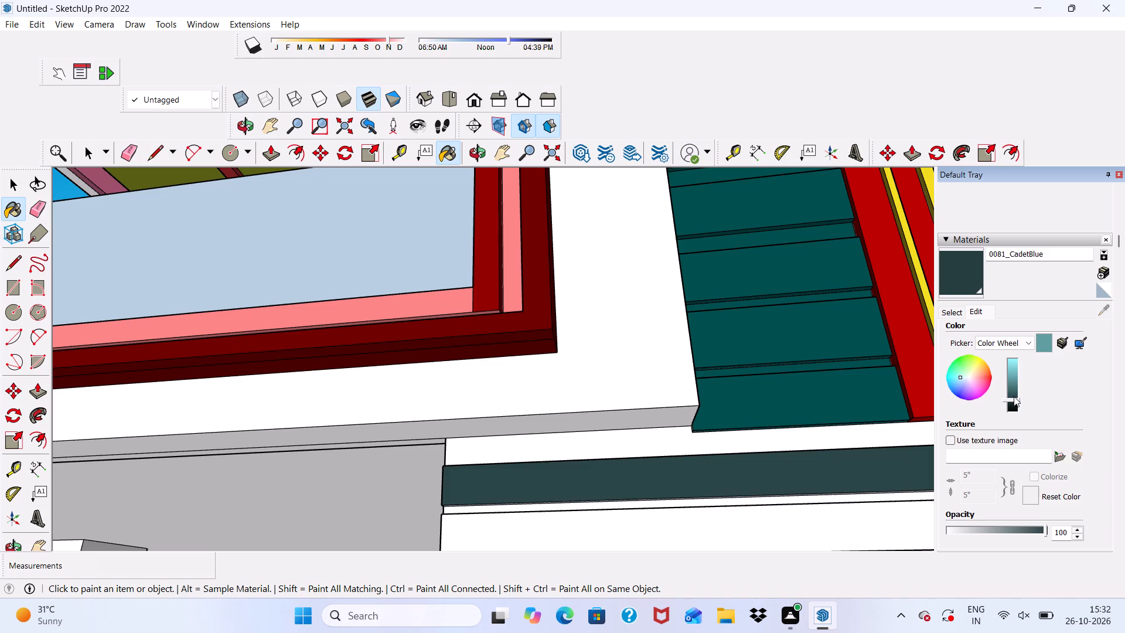
{"action": "left_click_drag", "start_coordinate": [1014, 396], "coordinate": [1014, 392]}
Paint the white strip just above the grey-teal wall band below the balcony with the darkened 0081_CadetBlue.
{"action": "scroll", "coordinate": [628, 454], "scroll_direction": "down", "scroll_amount": 4}
{"action": "middle_click_drag", "start_coordinate": [630, 484], "coordinate": [362, 527]}
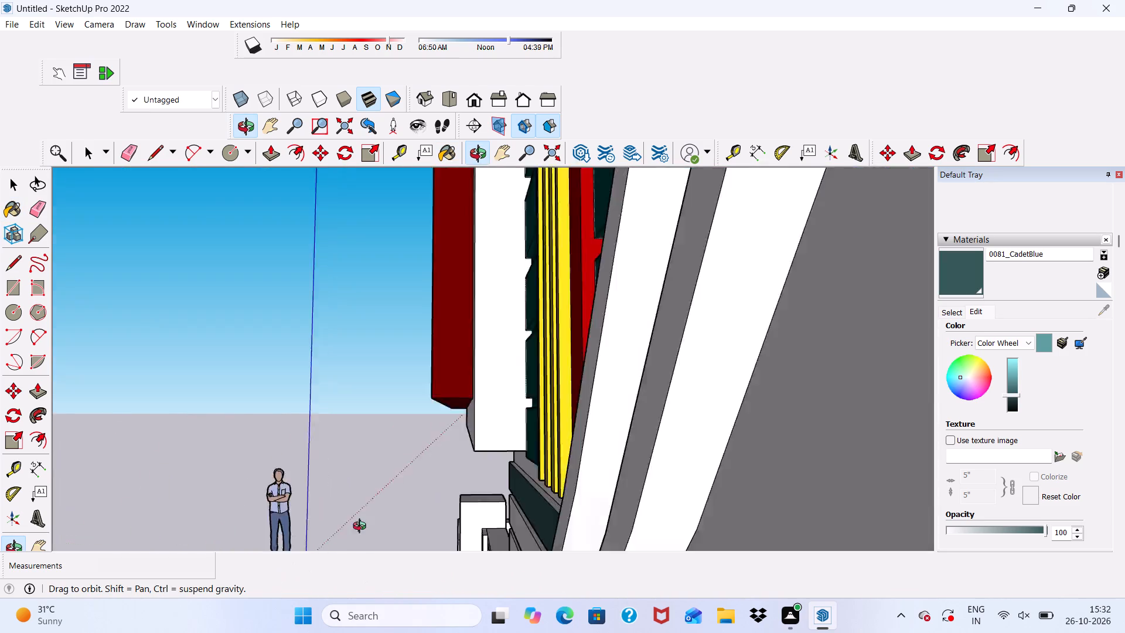
{"action": "middle_click_drag", "start_coordinate": [362, 527], "coordinate": [612, 458]}
{"action": "scroll", "coordinate": [625, 434], "scroll_direction": "up", "scroll_amount": 12}
{"action": "left_click", "coordinate": [555, 438]}
Paint the large white wall panel with round openings, outside the curved white trim, with the darkened 0081_CadetBlue.
{"action": "scroll", "coordinate": [545, 438], "scroll_direction": "down", "scroll_amount": 8}
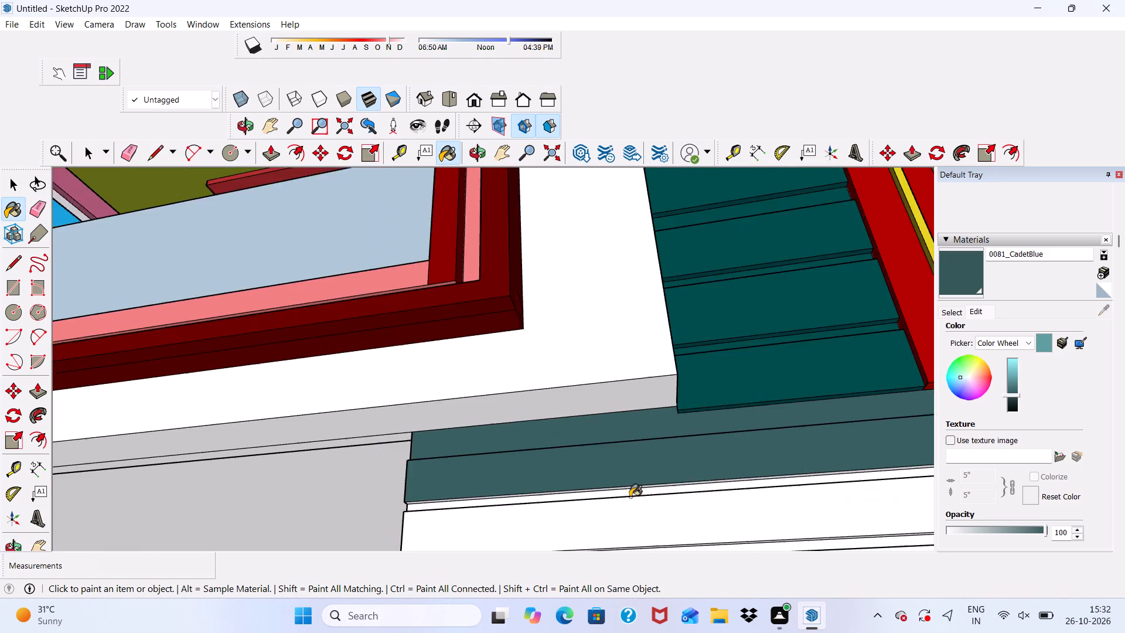
{"action": "middle_click_drag", "start_coordinate": [649, 513], "coordinate": [796, 603]}
{"action": "scroll", "coordinate": [531, 494], "scroll_direction": "up", "scroll_amount": 5}
{"action": "scroll", "coordinate": [528, 494], "scroll_direction": "down", "scroll_amount": 2}
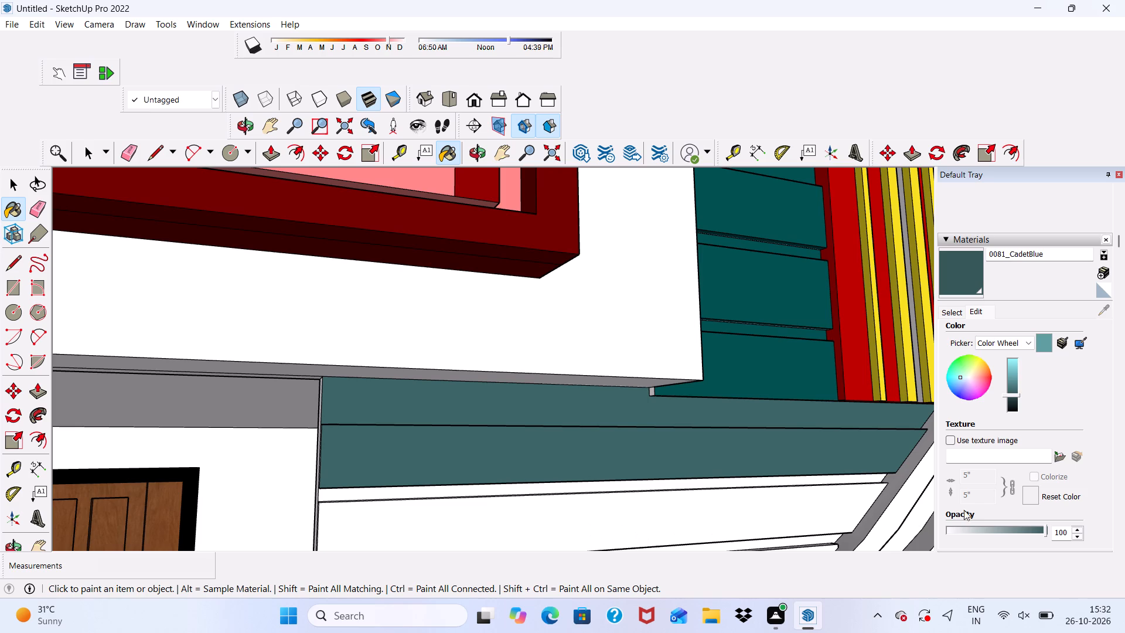
{"action": "scroll", "coordinate": [628, 431], "scroll_direction": "down", "scroll_amount": 7}
{"action": "middle_click_drag", "start_coordinate": [601, 478], "coordinate": [540, 506]}
{"action": "scroll", "coordinate": [626, 478], "scroll_direction": "up", "scroll_amount": 2}
{"action": "scroll", "coordinate": [613, 405], "scroll_direction": "down", "scroll_amount": 15}
{"action": "middle_click_drag", "start_coordinate": [584, 481], "coordinate": [511, 532]}
{"action": "scroll", "coordinate": [511, 532], "scroll_direction": "up", "scroll_amount": 11}
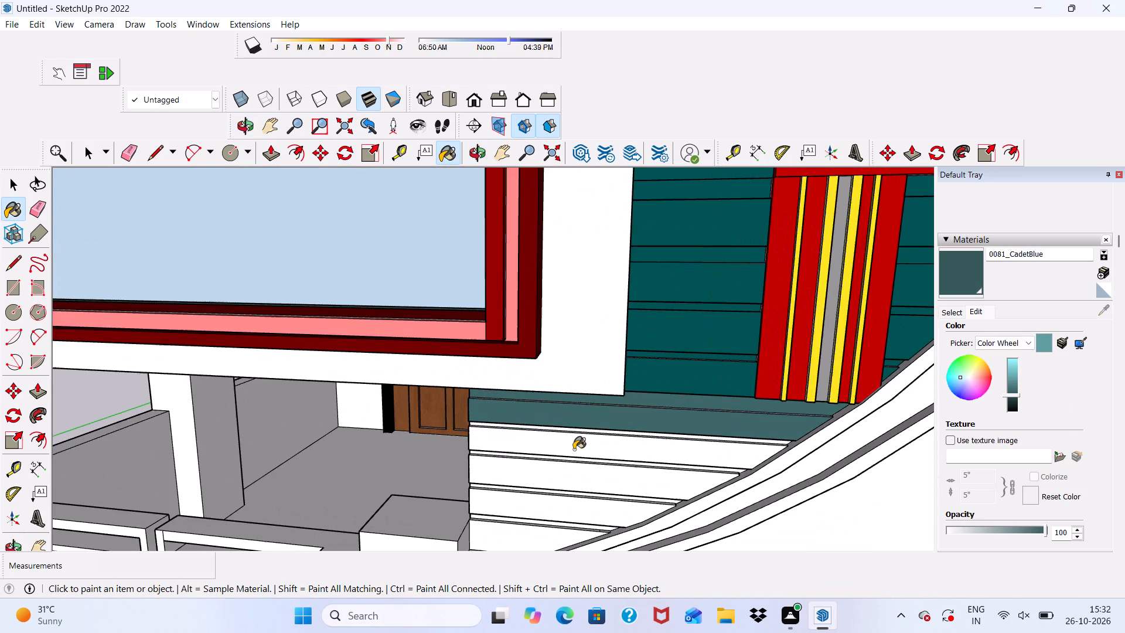
{"action": "left_click", "coordinate": [874, 525]}
{"action": "scroll", "coordinate": [585, 419], "scroll_direction": "down", "scroll_amount": 12}
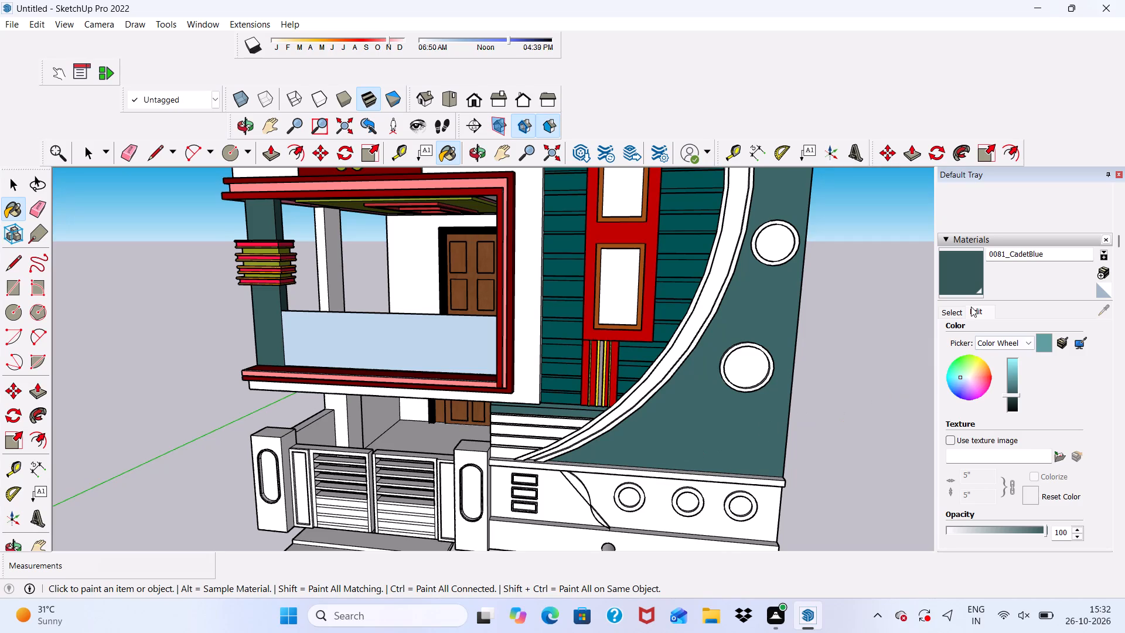
Repaint the large wall panel with round openings, outside the curved trim, with 0110_LightSlateGray from the Colors-Named collection.
{"action": "left_click", "coordinate": [949, 313]}
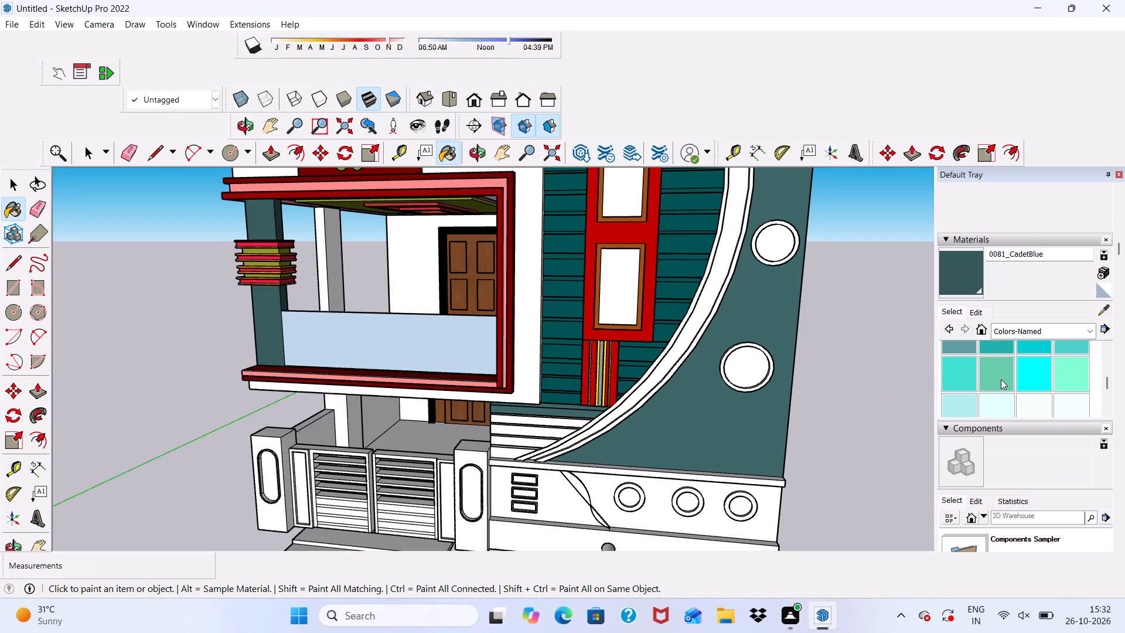
{"action": "scroll", "coordinate": [988, 370], "scroll_direction": "down", "scroll_amount": 3}
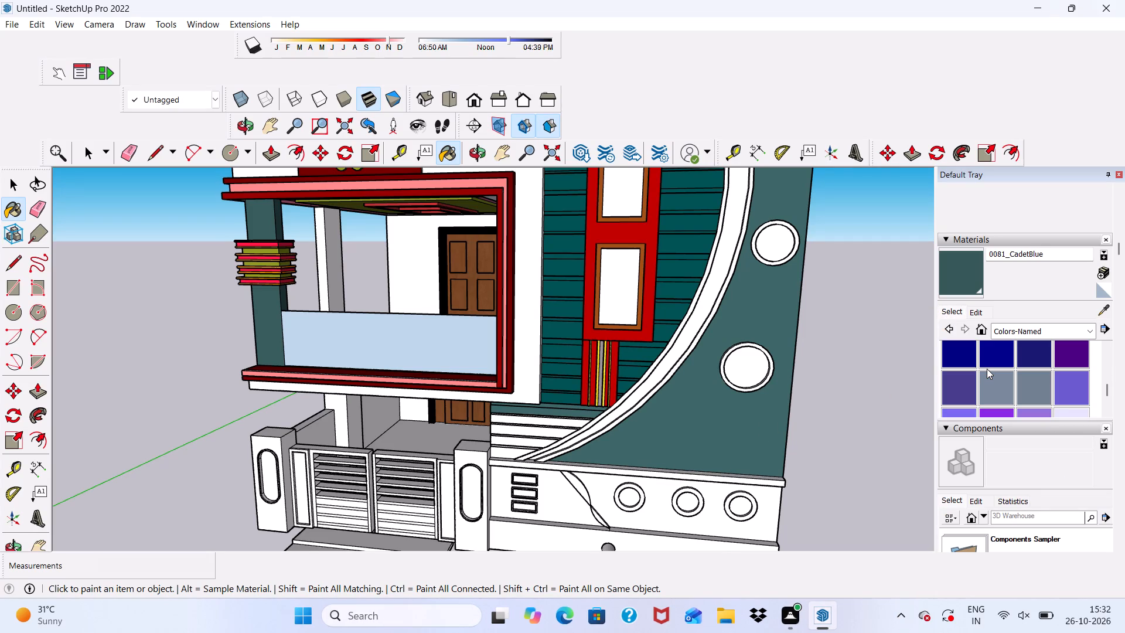
{"action": "scroll", "coordinate": [984, 371], "scroll_direction": "down", "scroll_amount": 1}
{"action": "scroll", "coordinate": [984, 371], "scroll_direction": "up", "scroll_amount": 1}
{"action": "left_click", "coordinate": [997, 378]}
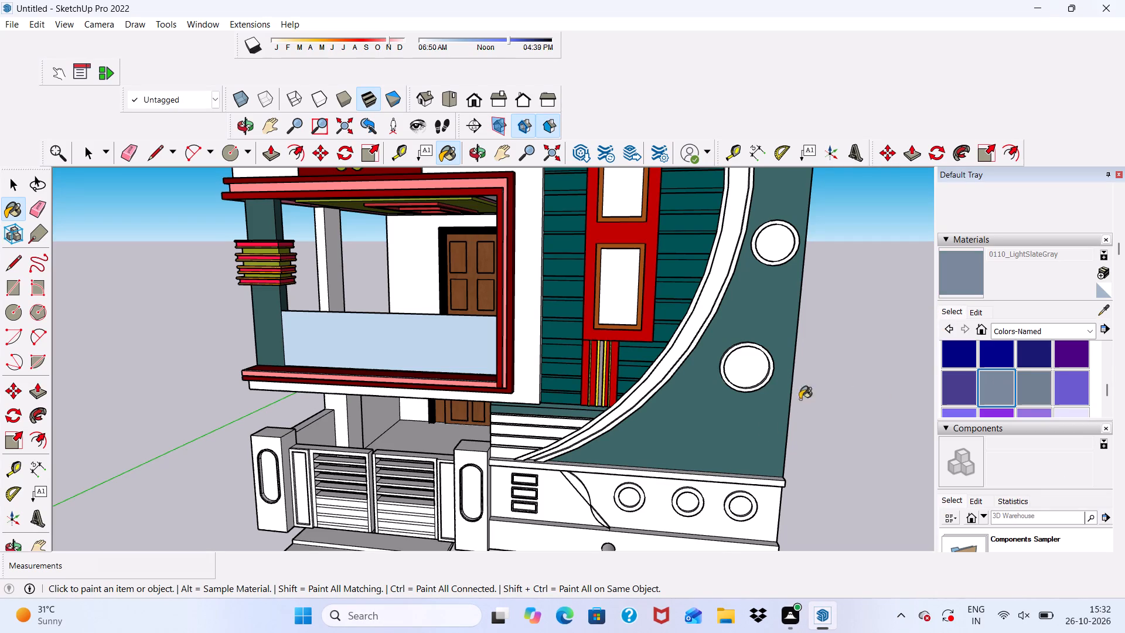
{"action": "left_click", "coordinate": [760, 412]}
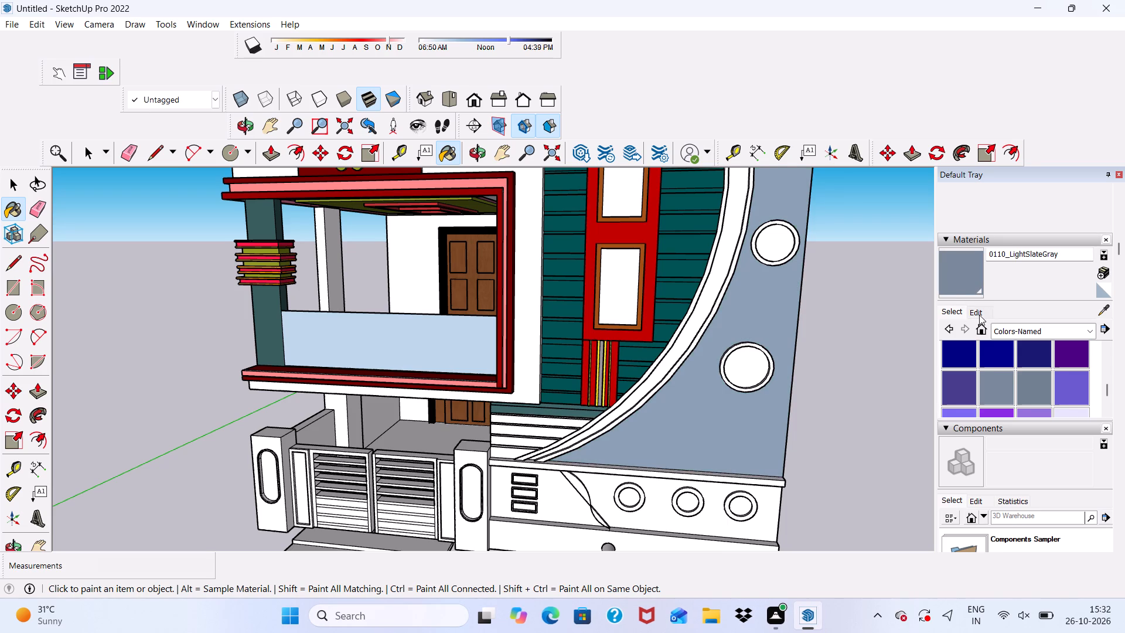
Darken the 0110_LightSlateGray material to a medium-dark slate shade.
{"action": "left_click", "coordinate": [979, 315]}
{"action": "left_click_drag", "start_coordinate": [1008, 376], "coordinate": [1008, 389]}
Repaint the two grey-teal strips at the top of the banded wall below the balcony with the darkened 0110_LightSlateGray.
{"action": "scroll", "coordinate": [577, 401], "scroll_direction": "down", "scroll_amount": 2}
{"action": "middle_click_drag", "start_coordinate": [594, 424], "coordinate": [595, 305]}
{"action": "scroll", "coordinate": [619, 361], "scroll_direction": "up", "scroll_amount": 9}
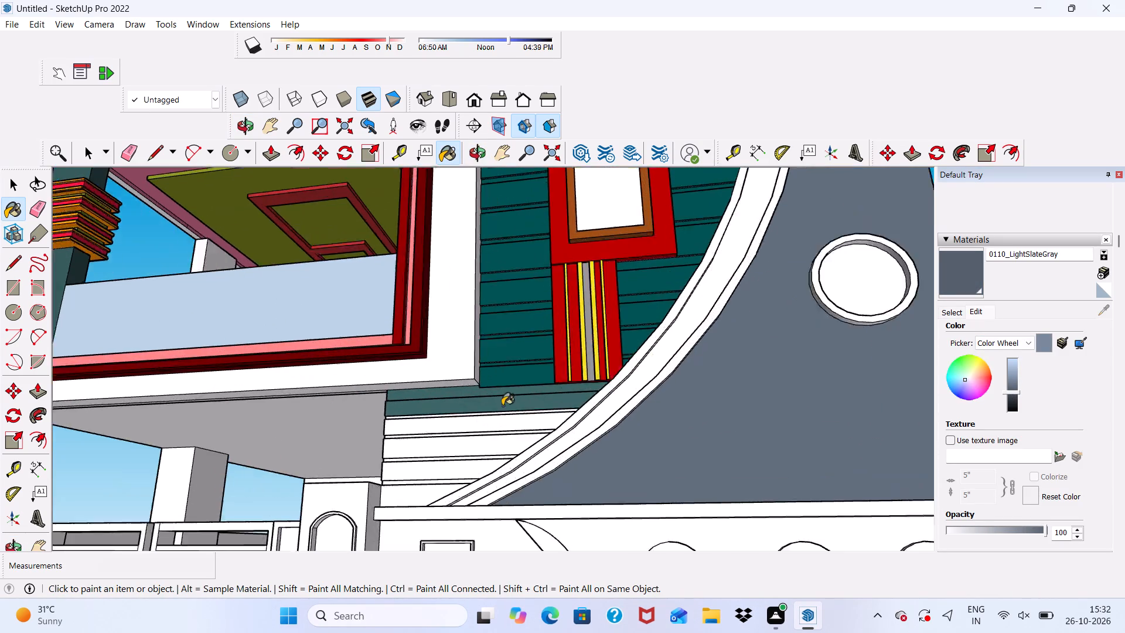
{"action": "scroll", "coordinate": [502, 406], "scroll_direction": "up", "scroll_amount": 7}
{"action": "left_click", "coordinate": [496, 360]}
{"action": "left_click", "coordinate": [497, 382]}
Darken the 0110_LightSlateGray material further to a deep charcoal slate.
{"action": "scroll", "coordinate": [497, 386], "scroll_direction": "down", "scroll_amount": 4}
{"action": "middle_click_drag", "start_coordinate": [520, 411], "coordinate": [531, 431]}
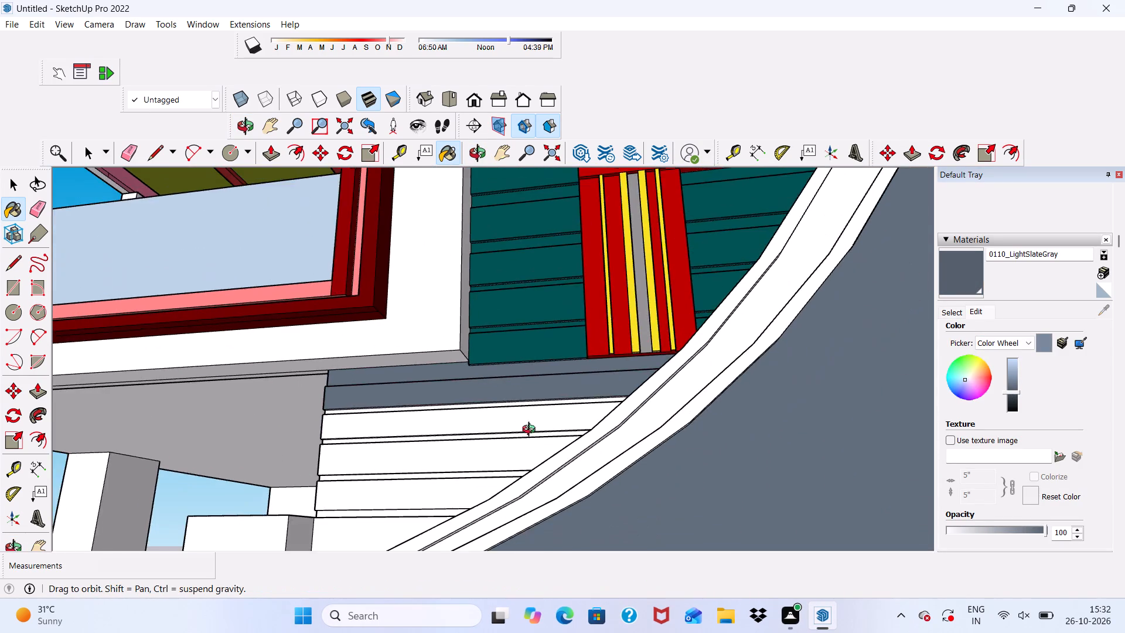
{"action": "middle_click_drag", "start_coordinate": [531, 431], "coordinate": [632, 432]}
{"action": "scroll", "coordinate": [533, 448], "scroll_direction": "down", "scroll_amount": 4}
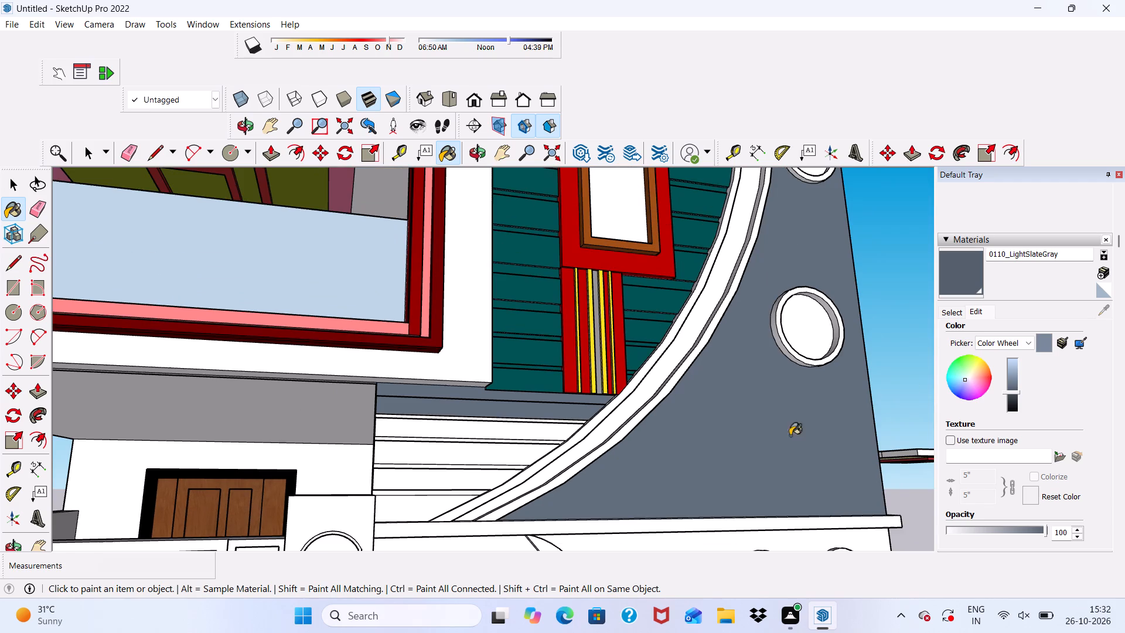
{"action": "left_click_drag", "start_coordinate": [1007, 389], "coordinate": [1007, 396]}
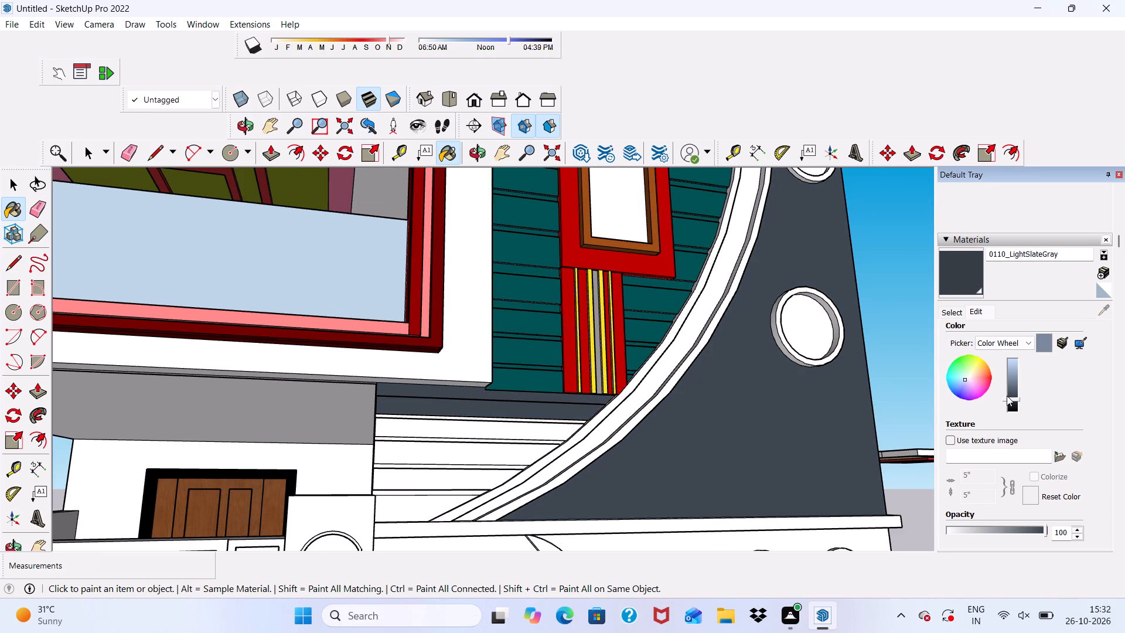
Paint the next white band and the thin strip above it below the balcony with the charcoal 0110_LightSlateGray.
{"action": "scroll", "coordinate": [547, 394], "scroll_direction": "down", "scroll_amount": 4}
{"action": "middle_click_drag", "start_coordinate": [538, 428], "coordinate": [467, 468]}
{"action": "scroll", "coordinate": [467, 468], "scroll_direction": "up", "scroll_amount": 6}
{"action": "scroll", "coordinate": [513, 419], "scroll_direction": "up", "scroll_amount": 4}
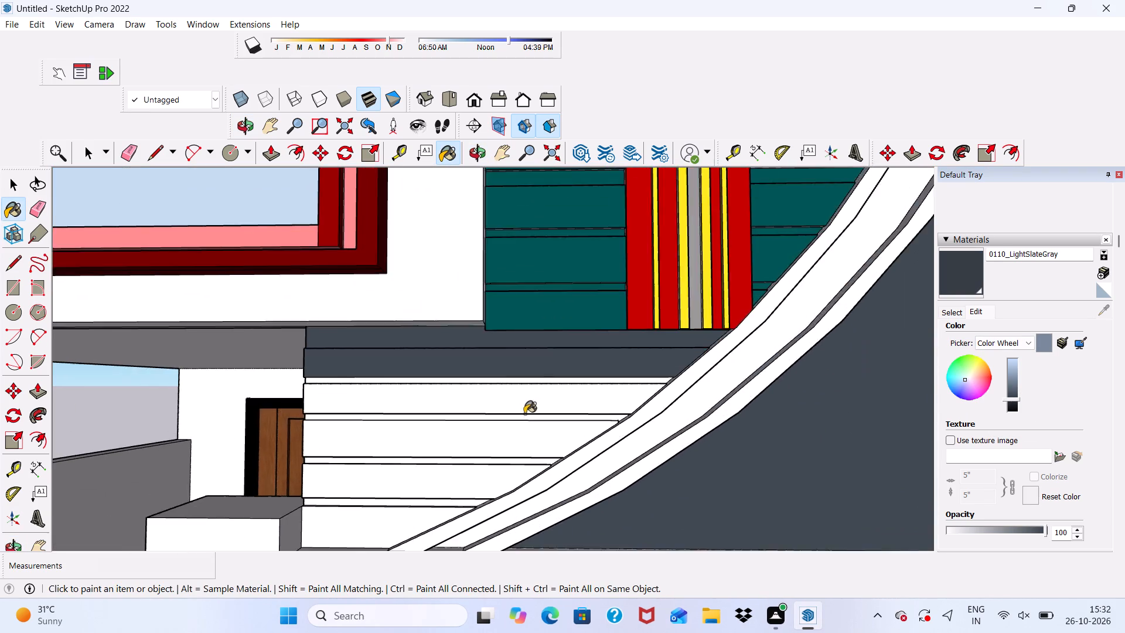
{"action": "scroll", "coordinate": [524, 414], "scroll_direction": "up", "scroll_amount": 4}
{"action": "left_click", "coordinate": [537, 387]}
{"action": "left_click", "coordinate": [533, 371]}
Paint the remaining white bands and recessed strips of the wall below the balcony with the charcoal 0110_LightSlateGray.
{"action": "scroll", "coordinate": [533, 371], "scroll_direction": "down", "scroll_amount": 2}
{"action": "middle_click_drag", "start_coordinate": [540, 407], "coordinate": [592, 265]}
{"action": "scroll", "coordinate": [592, 265], "scroll_direction": "up", "scroll_amount": 1}
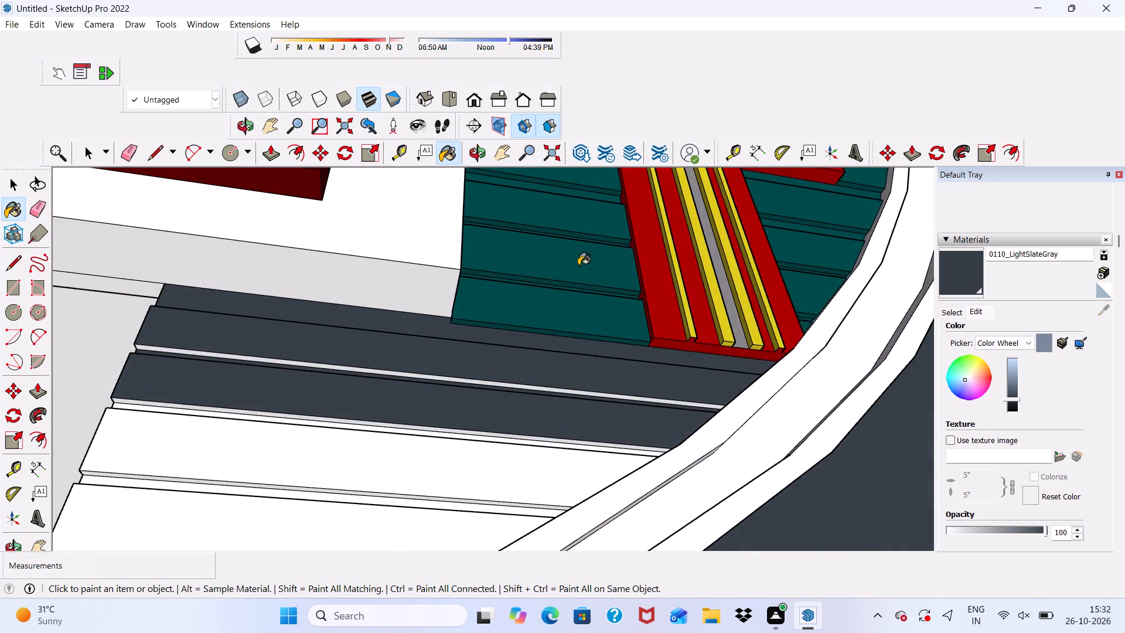
{"action": "scroll", "coordinate": [515, 294], "scroll_direction": "down", "scroll_amount": 11}
{"action": "middle_click_drag", "start_coordinate": [547, 373], "coordinate": [309, 515]}
{"action": "scroll", "coordinate": [367, 423], "scroll_direction": "down", "scroll_amount": 5}
{"action": "middle_click_drag", "start_coordinate": [405, 434], "coordinate": [570, 393]}
{"action": "scroll", "coordinate": [576, 403], "scroll_direction": "up", "scroll_amount": 2}
{"action": "scroll", "coordinate": [458, 373], "scroll_direction": "up", "scroll_amount": 3}
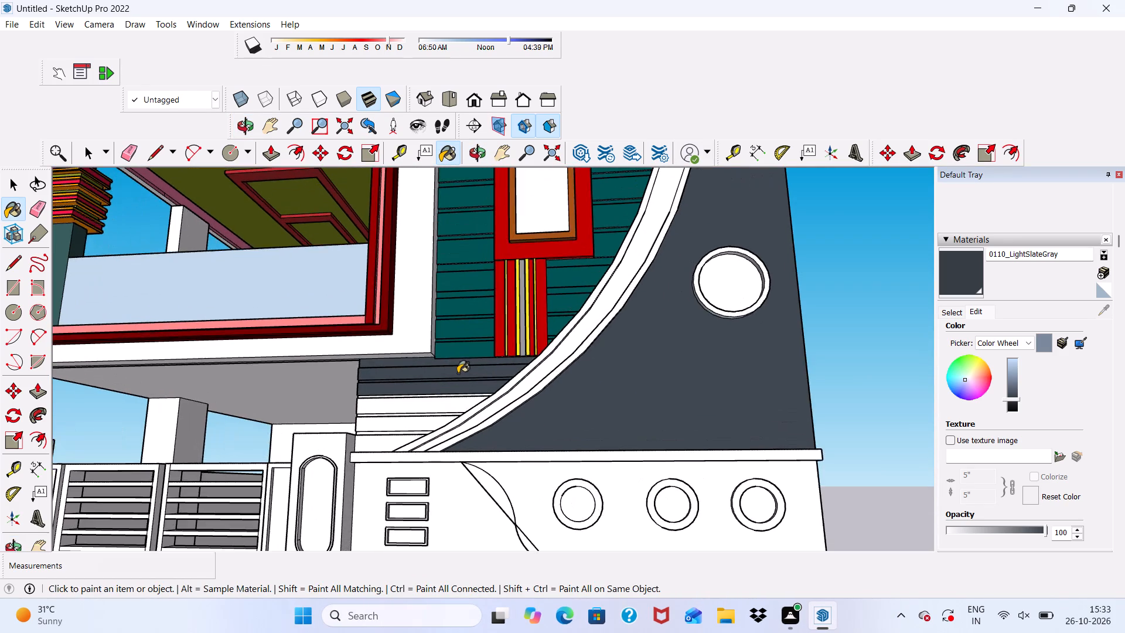
{"action": "middle_click_drag", "start_coordinate": [454, 384], "coordinate": [459, 304]}
{"action": "scroll", "coordinate": [459, 304], "scroll_direction": "up", "scroll_amount": 17}
{"action": "left_click", "coordinate": [274, 508]}
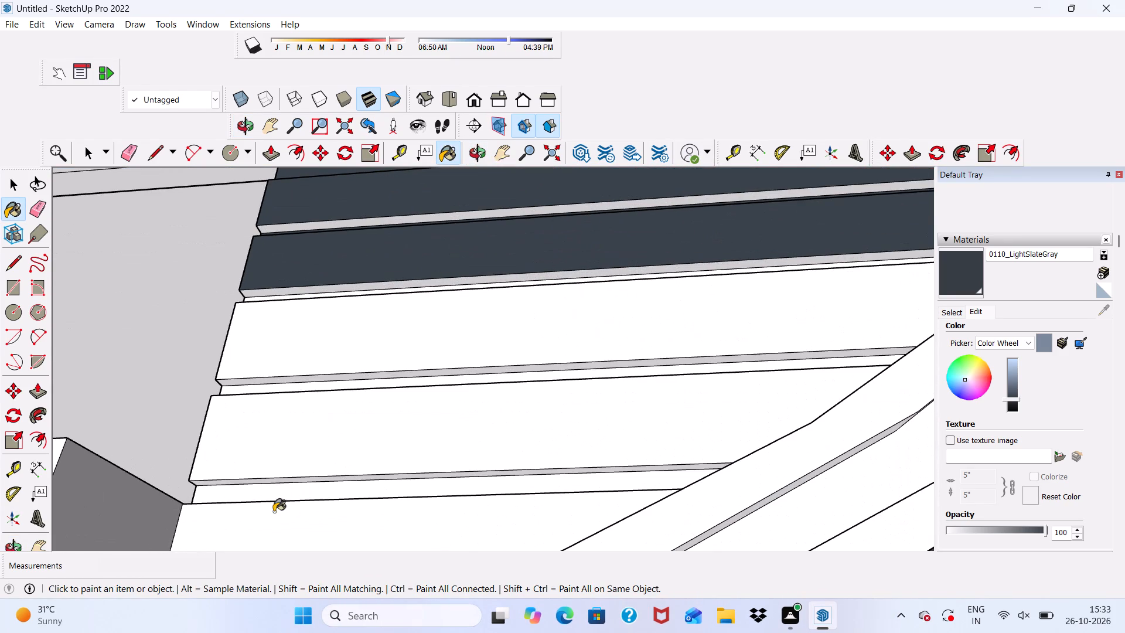
{"action": "left_click_drag", "start_coordinate": [271, 486], "coordinate": [271, 492]}
{"action": "left_click", "coordinate": [281, 464]}
{"action": "left_click", "coordinate": [285, 482]}
{"action": "scroll", "coordinate": [306, 410], "scroll_direction": "up", "scroll_amount": 2}
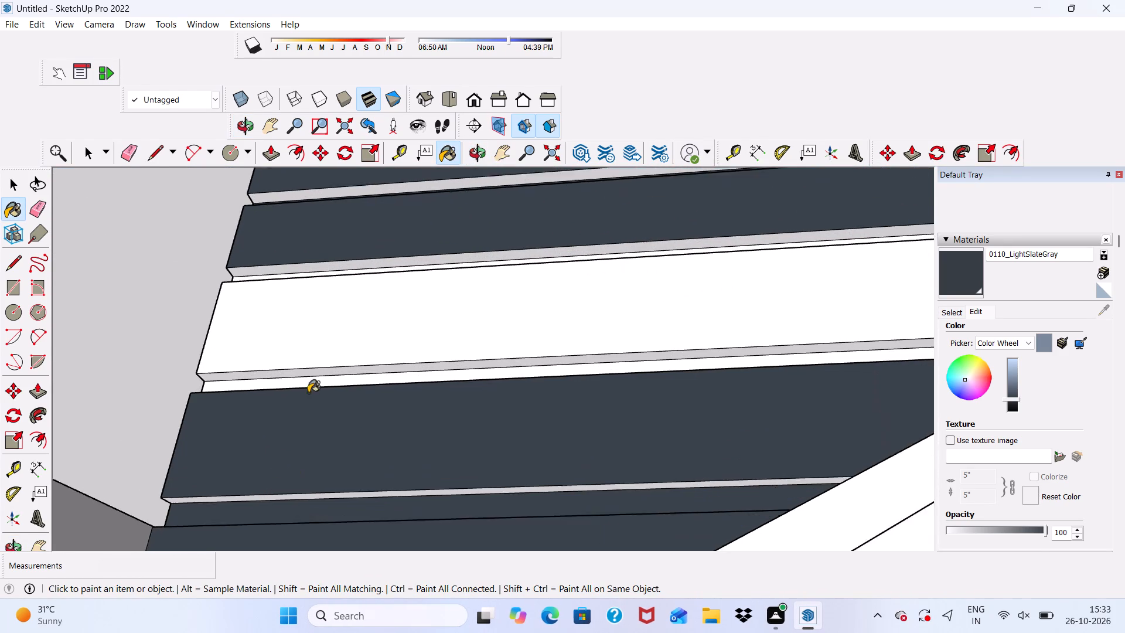
{"action": "scroll", "coordinate": [308, 393], "scroll_direction": "up", "scroll_amount": 2}
{"action": "left_click", "coordinate": [313, 386]}
{"action": "left_click", "coordinate": [330, 348]}
{"action": "left_click", "coordinate": [338, 373]}
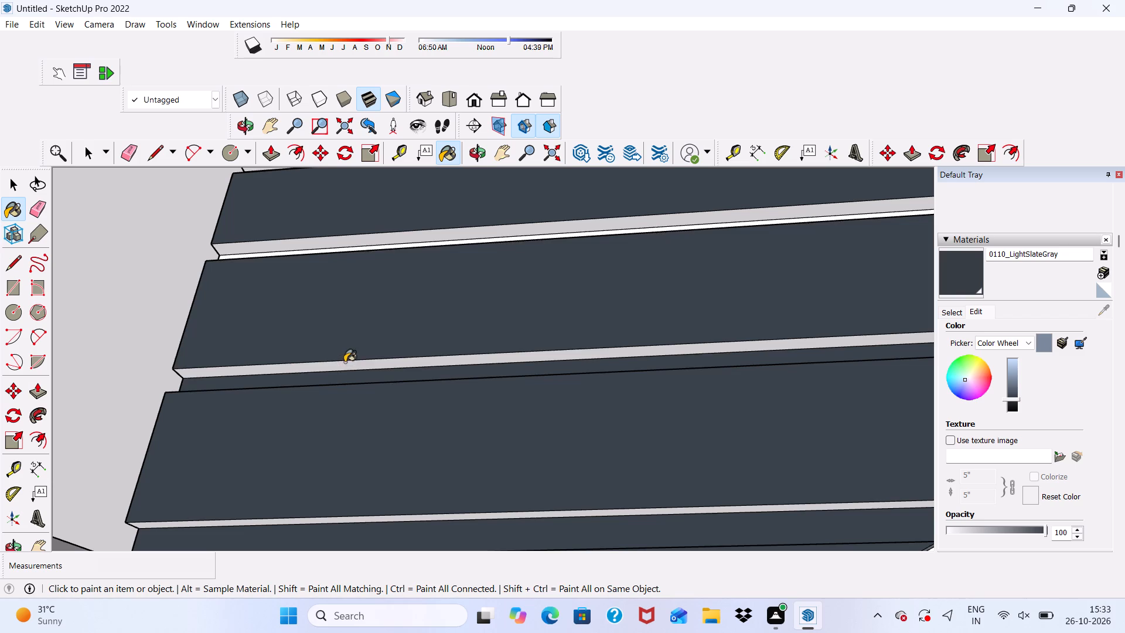
{"action": "left_click", "coordinate": [345, 362]}
{"action": "middle_click_drag", "start_coordinate": [407, 362], "coordinate": [445, 515]}
{"action": "left_click", "coordinate": [396, 226]}
Paint the unpainted thin underside edges of the bands below the balcony with the charcoal 0110_LightSlateGray.
{"action": "scroll", "coordinate": [410, 268], "scroll_direction": "down", "scroll_amount": 2}
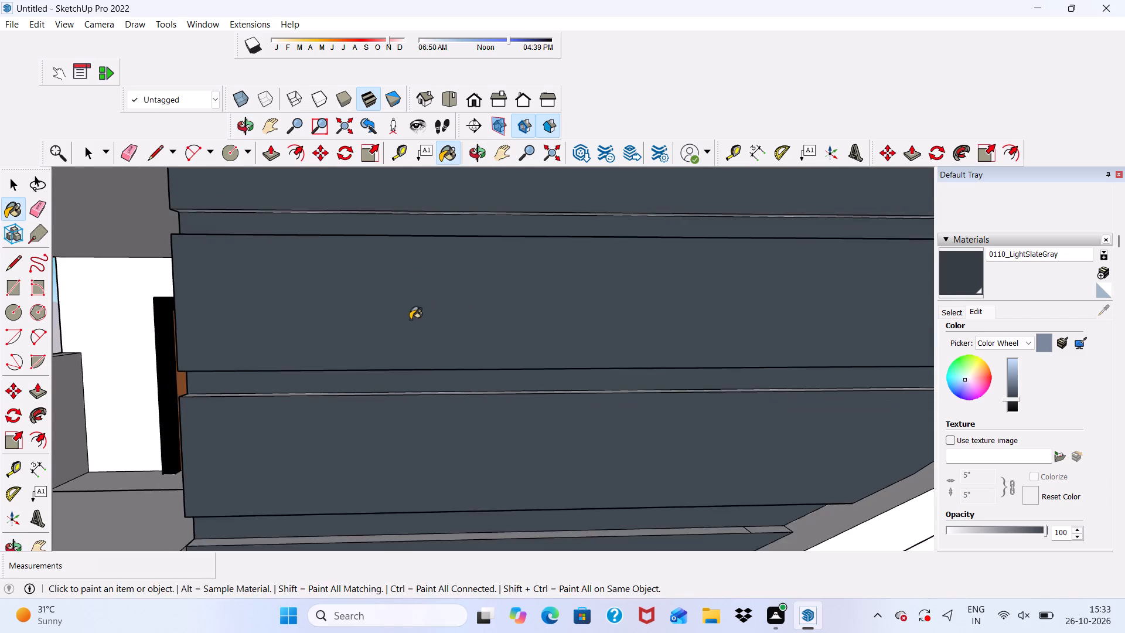
{"action": "middle_click_drag", "start_coordinate": [412, 345], "coordinate": [431, 235]}
{"action": "scroll", "coordinate": [435, 227], "scroll_direction": "up", "scroll_amount": 1}
{"action": "scroll", "coordinate": [400, 329], "scroll_direction": "down", "scroll_amount": 10}
{"action": "scroll", "coordinate": [496, 301], "scroll_direction": "up", "scroll_amount": 8}
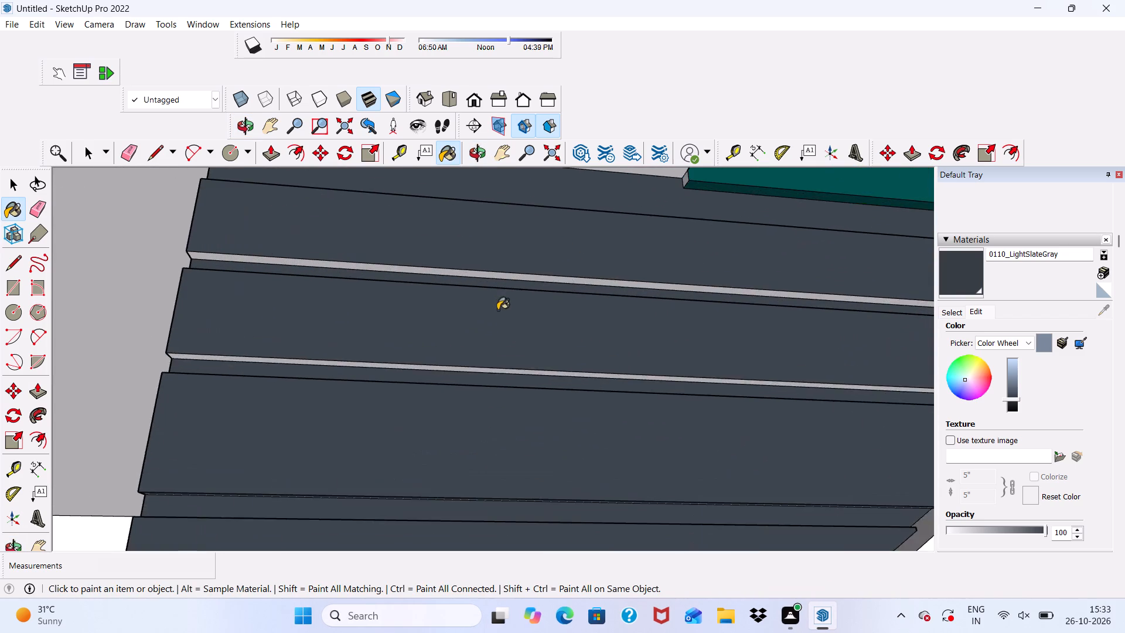
{"action": "scroll", "coordinate": [497, 310], "scroll_direction": "up", "scroll_amount": 4}
{"action": "left_click", "coordinate": [521, 264]}
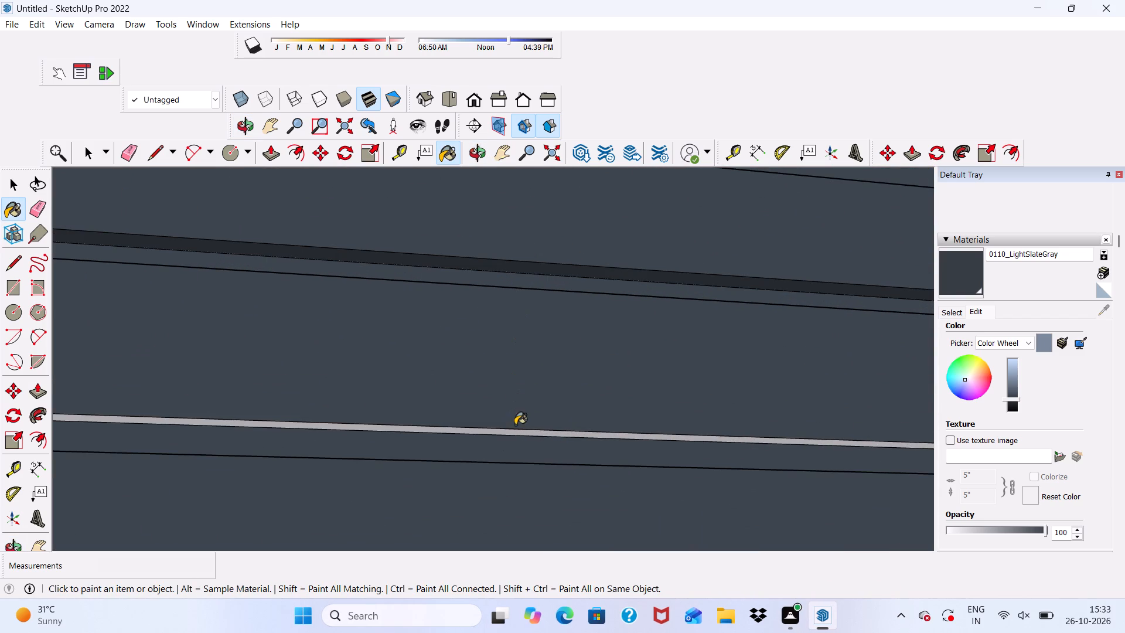
{"action": "left_click", "coordinate": [514, 430]}
{"action": "scroll", "coordinate": [490, 393], "scroll_direction": "down", "scroll_amount": 10}
{"action": "middle_click_drag", "start_coordinate": [576, 394], "coordinate": [589, 405]}
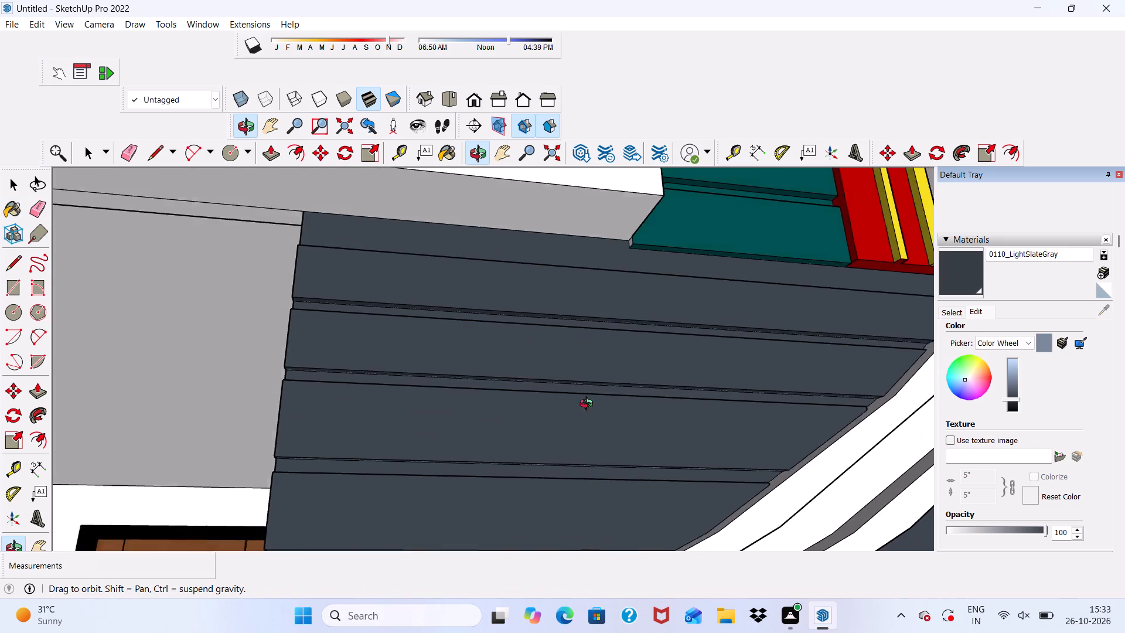
{"action": "middle_click_drag", "start_coordinate": [589, 405], "coordinate": [463, 321]}
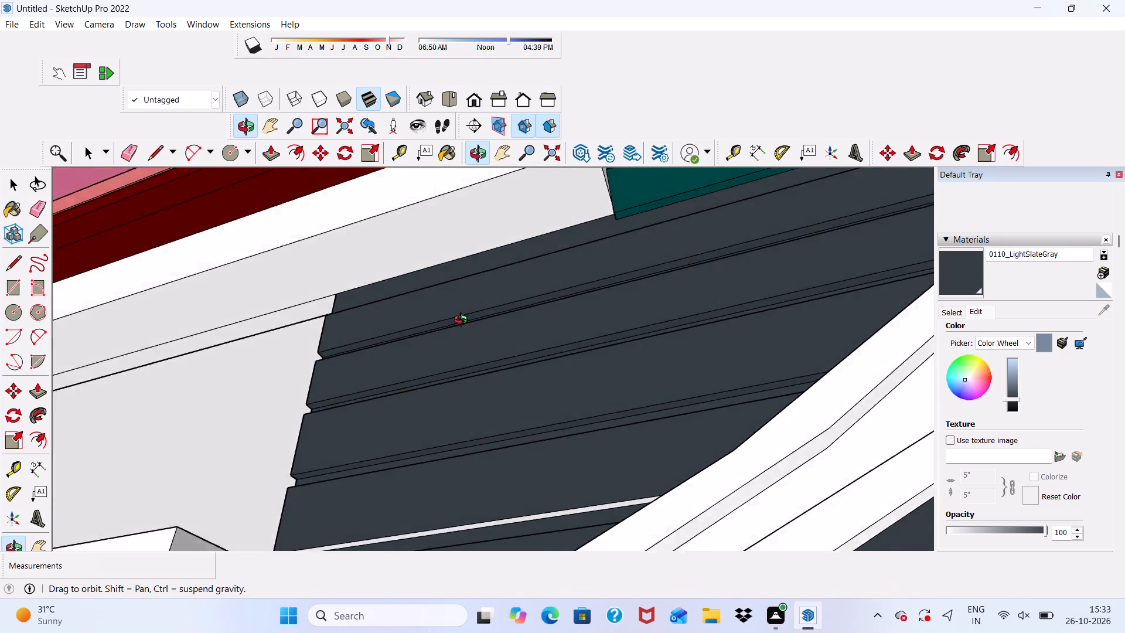
{"action": "middle_click_drag", "start_coordinate": [463, 321], "coordinate": [609, 325]}
{"action": "scroll", "coordinate": [469, 588], "scroll_direction": "up", "scroll_amount": 18}
{"action": "left_click", "coordinate": [360, 516]}
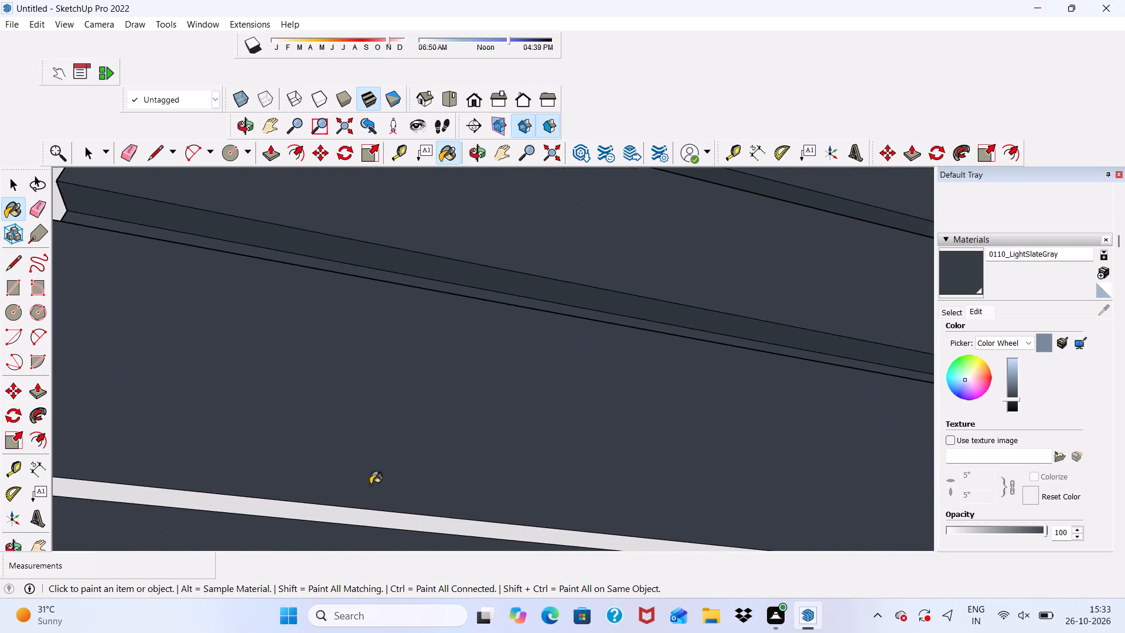
Paint the white end faces of the bands on the entrance side with the charcoal 0110_LightSlateGray.
{"action": "scroll", "coordinate": [373, 457], "scroll_direction": "down", "scroll_amount": 11}
{"action": "middle_click_drag", "start_coordinate": [534, 469], "coordinate": [669, 566]}
{"action": "scroll", "coordinate": [399, 495], "scroll_direction": "up", "scroll_amount": 4}
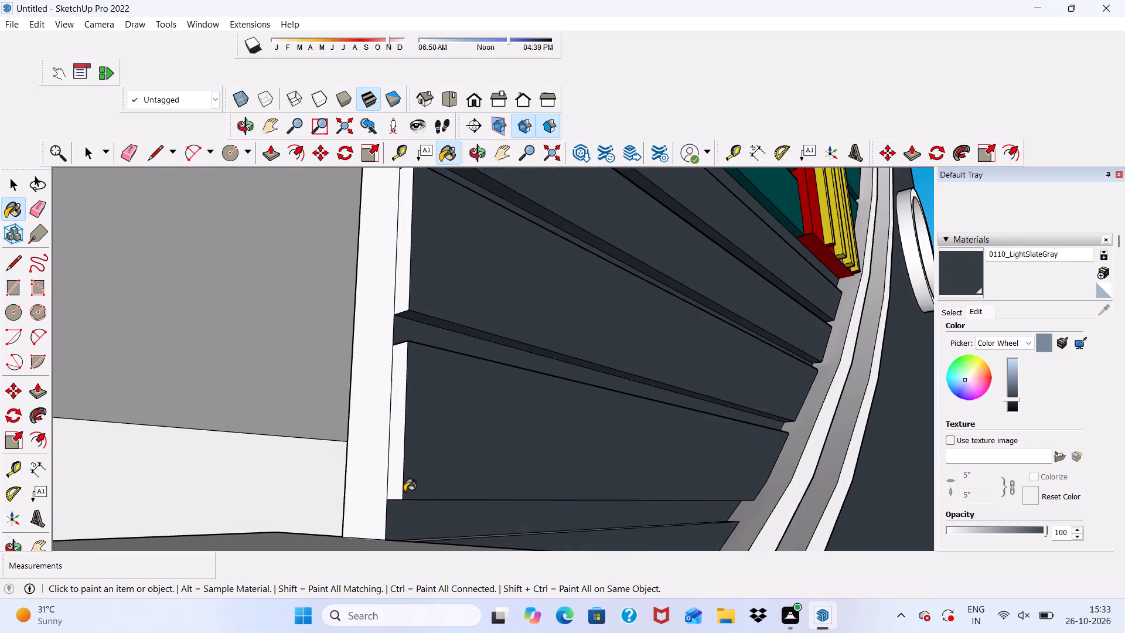
{"action": "left_click", "coordinate": [404, 467]}
{"action": "left_click", "coordinate": [396, 447]}
{"action": "scroll", "coordinate": [396, 447], "scroll_direction": "down", "scroll_amount": 4}
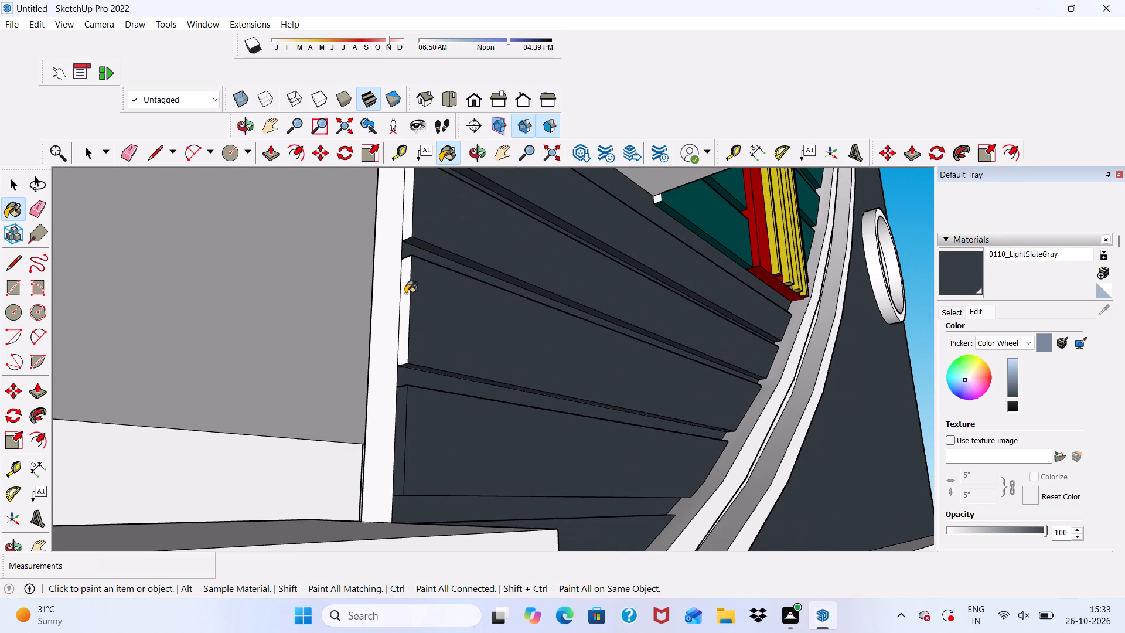
{"action": "left_click", "coordinate": [410, 297]}
{"action": "left_click", "coordinate": [403, 297]}
{"action": "scroll", "coordinate": [390, 338], "scroll_direction": "down", "scroll_amount": 4}
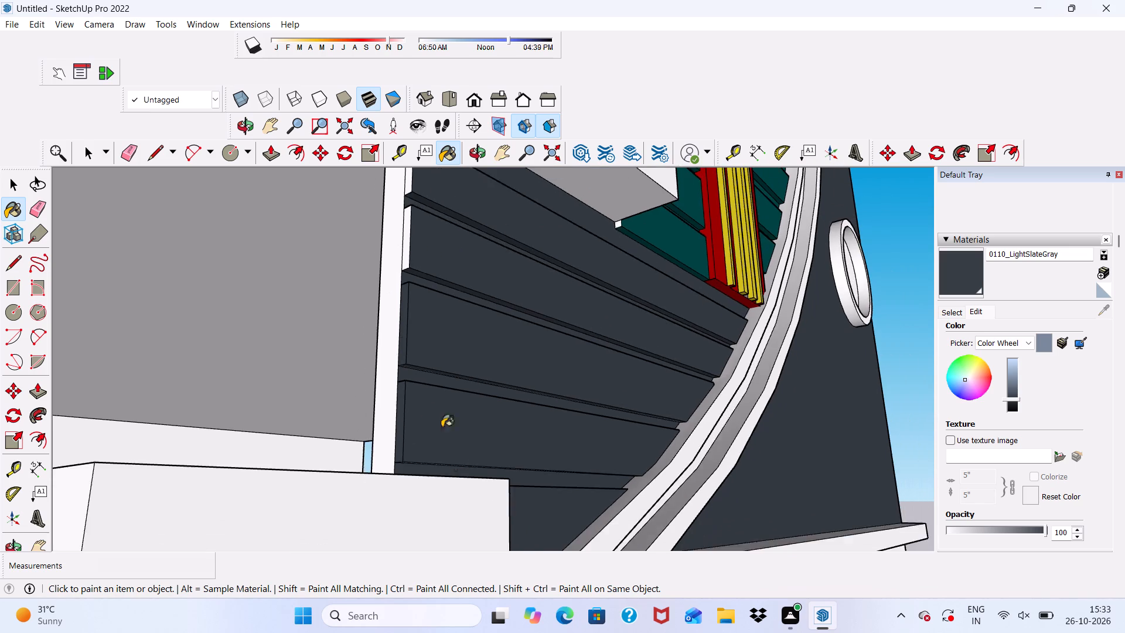
{"action": "scroll", "coordinate": [442, 427], "scroll_direction": "down", "scroll_amount": 3}
{"action": "scroll", "coordinate": [415, 291], "scroll_direction": "up", "scroll_amount": 3}
{"action": "scroll", "coordinate": [413, 249], "scroll_direction": "down", "scroll_amount": 2}
{"action": "scroll", "coordinate": [414, 249], "scroll_direction": "up", "scroll_amount": 3}
{"action": "left_click", "coordinate": [421, 244]}
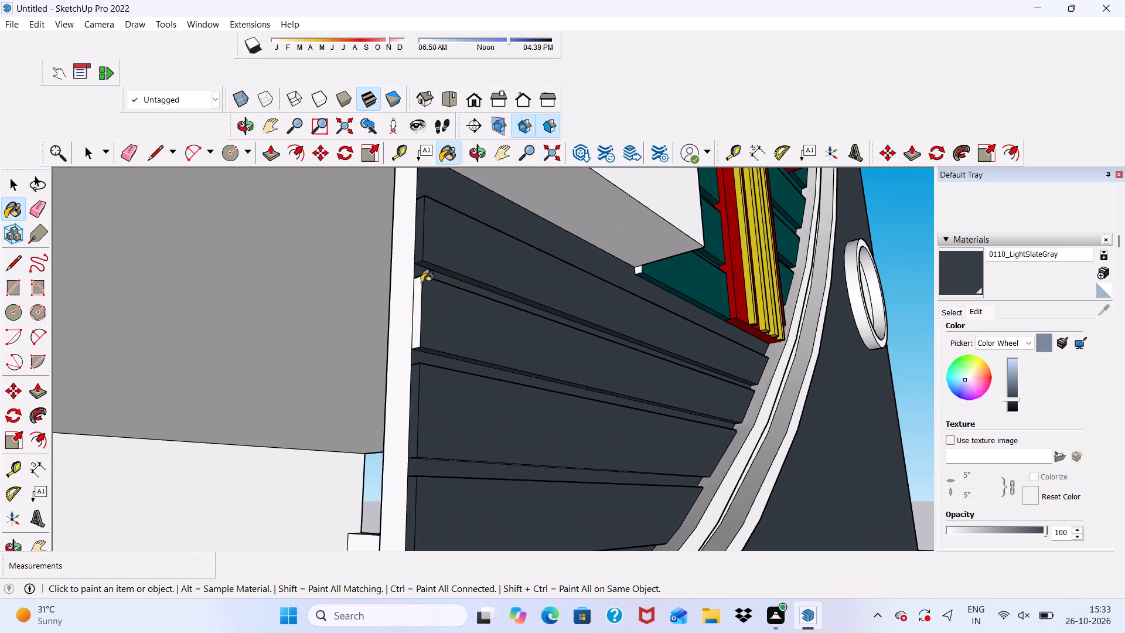
{"action": "left_click", "coordinate": [415, 302]}
{"action": "left_click", "coordinate": [400, 315]}
Paint the light upward-facing ledges of the upper bands below the teal wall with the charcoal 0110_LightSlateGray.
{"action": "scroll", "coordinate": [399, 315], "scroll_direction": "down", "scroll_amount": 9}
{"action": "middle_click_drag", "start_coordinate": [449, 393], "coordinate": [210, 448]}
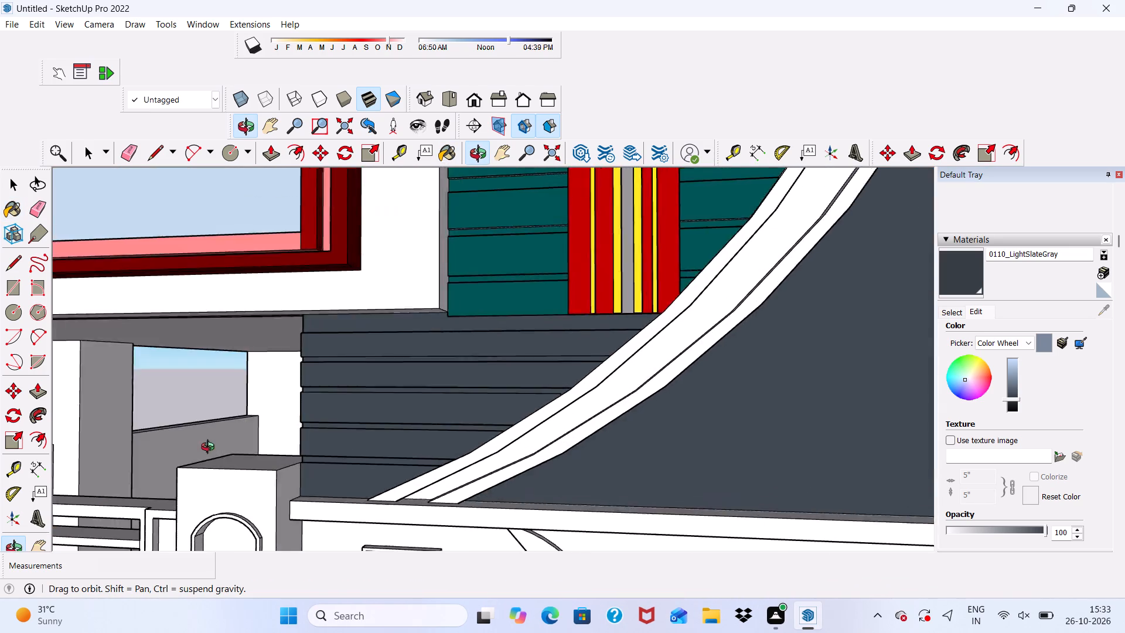
{"action": "middle_click_drag", "start_coordinate": [210, 448], "coordinate": [118, 583]}
{"action": "scroll", "coordinate": [496, 403], "scroll_direction": "up", "scroll_amount": 7}
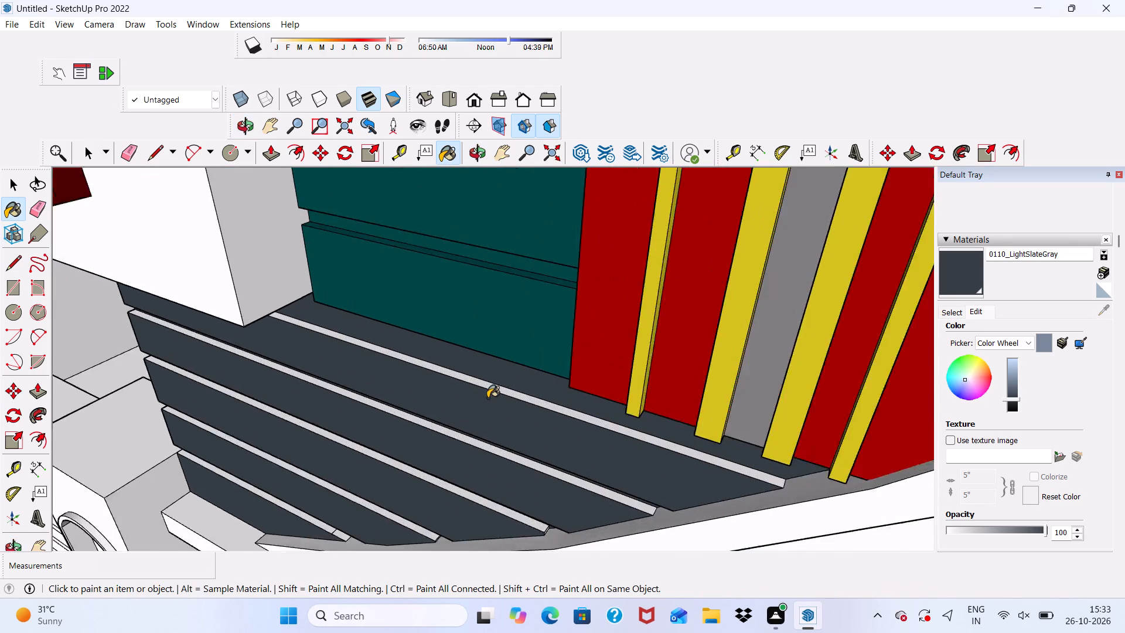
{"action": "scroll", "coordinate": [487, 398], "scroll_direction": "up", "scroll_amount": 9}
{"action": "left_click", "coordinate": [500, 380]}
{"action": "scroll", "coordinate": [458, 449], "scroll_direction": "up", "scroll_amount": 2}
{"action": "left_click", "coordinate": [434, 487]}
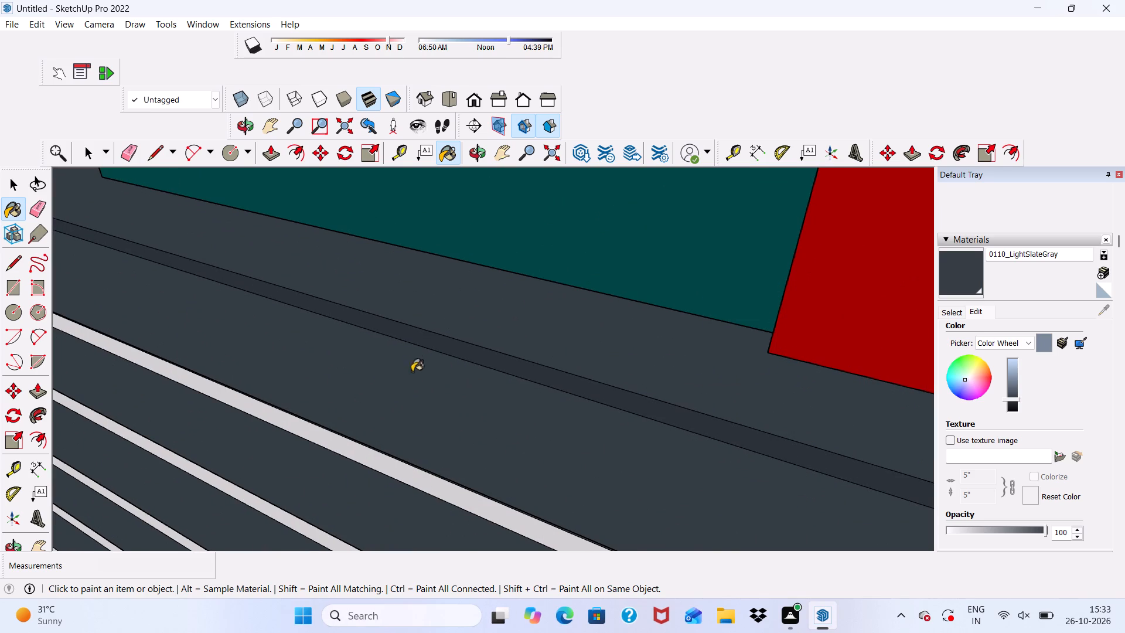
{"action": "scroll", "coordinate": [411, 367], "scroll_direction": "down", "scroll_amount": 10}
{"action": "scroll", "coordinate": [476, 449], "scroll_direction": "up", "scroll_amount": 5}
{"action": "scroll", "coordinate": [454, 455], "scroll_direction": "down", "scroll_amount": 1}
{"action": "scroll", "coordinate": [456, 479], "scroll_direction": "up", "scroll_amount": 7}
{"action": "left_click", "coordinate": [454, 486]}
Paint the remaining light ledges of the lower bands and their small ends beside the curved trim with the charcoal 0110_LightSlateGray.
{"action": "scroll", "coordinate": [454, 486], "scroll_direction": "down", "scroll_amount": 12}
{"action": "middle_click_drag", "start_coordinate": [639, 406], "coordinate": [739, 402]}
{"action": "scroll", "coordinate": [739, 402], "scroll_direction": "up", "scroll_amount": 8}
{"action": "scroll", "coordinate": [526, 451], "scroll_direction": "down", "scroll_amount": 1}
{"action": "scroll", "coordinate": [578, 453], "scroll_direction": "up", "scroll_amount": 1}
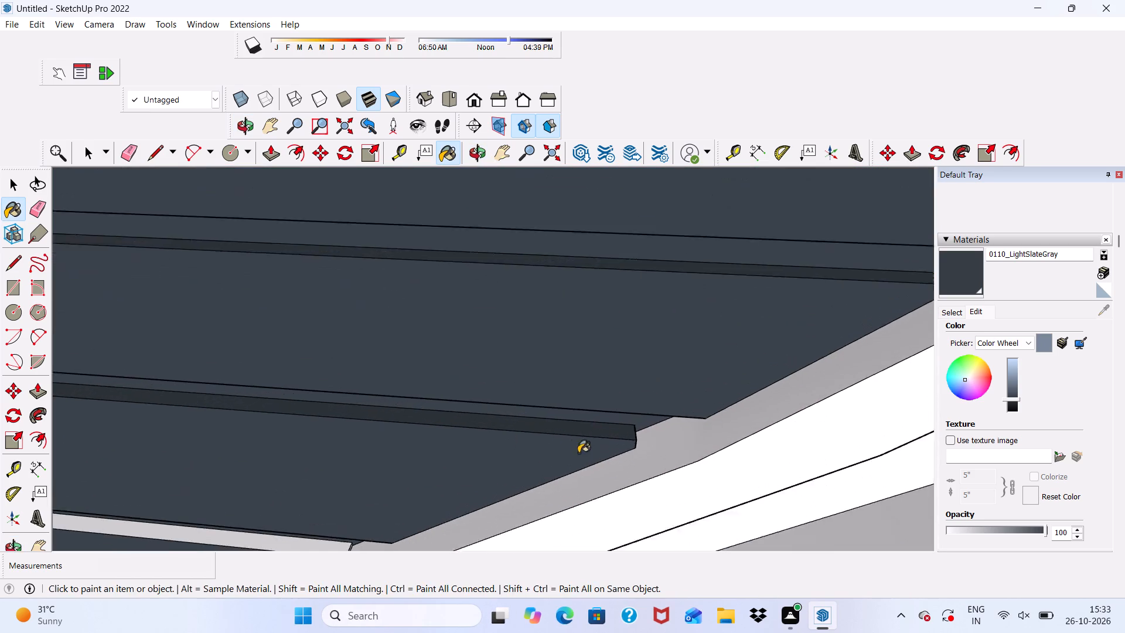
{"action": "scroll", "coordinate": [578, 453], "scroll_direction": "up", "scroll_amount": 2}
{"action": "scroll", "coordinate": [647, 446], "scroll_direction": "down", "scroll_amount": 2}
{"action": "middle_click_drag", "start_coordinate": [497, 474], "coordinate": [266, 477]}
{"action": "scroll", "coordinate": [305, 434], "scroll_direction": "up", "scroll_amount": 4}
{"action": "scroll", "coordinate": [410, 431], "scroll_direction": "up", "scroll_amount": 1}
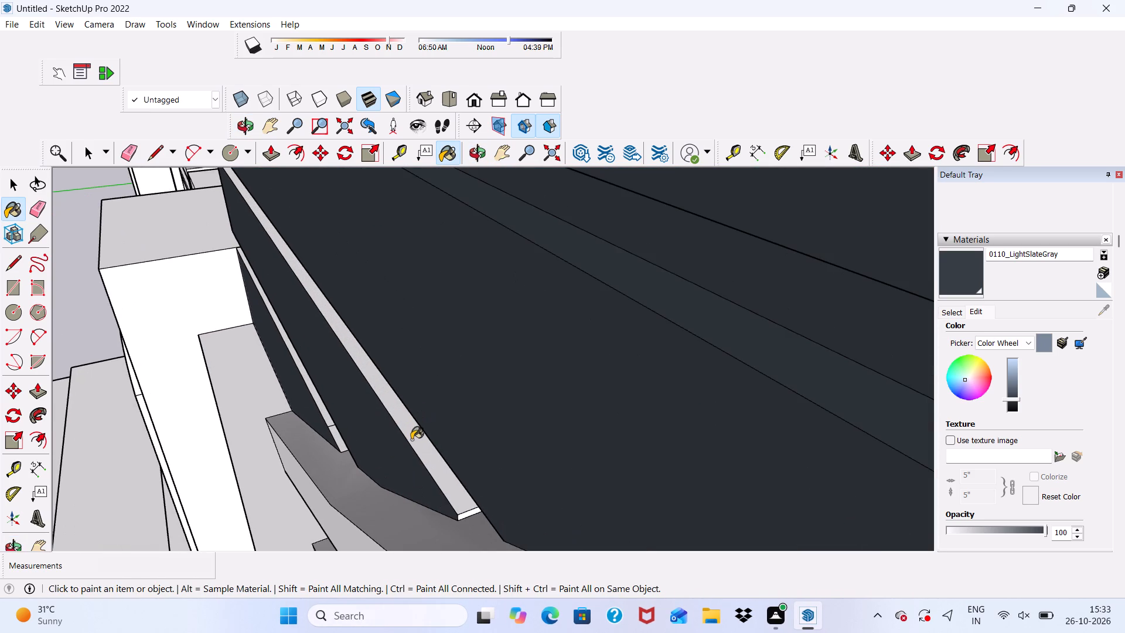
{"action": "left_click", "coordinate": [411, 440]}
{"action": "scroll", "coordinate": [359, 444], "scroll_direction": "up", "scroll_amount": 3}
{"action": "left_click", "coordinate": [333, 437]}
{"action": "left_click", "coordinate": [318, 411]}
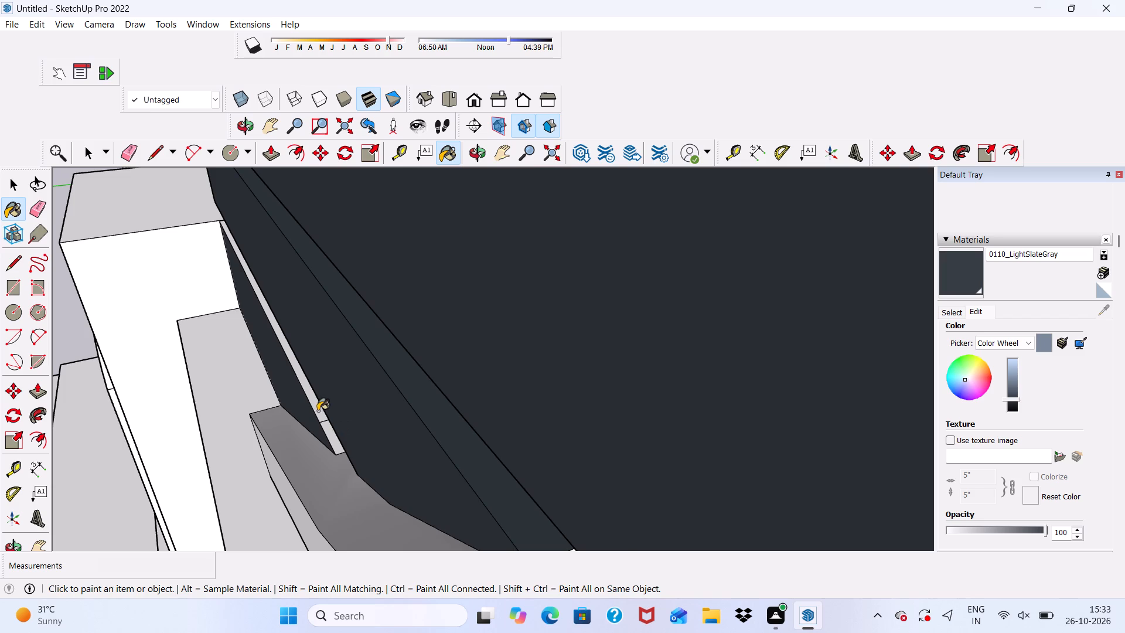
{"action": "scroll", "coordinate": [300, 411], "scroll_direction": "down", "scroll_amount": 7}
{"action": "scroll", "coordinate": [538, 505], "scroll_direction": "up", "scroll_amount": 4}
{"action": "left_click", "coordinate": [529, 505]}
{"action": "scroll", "coordinate": [419, 501], "scroll_direction": "down", "scroll_amount": 4}
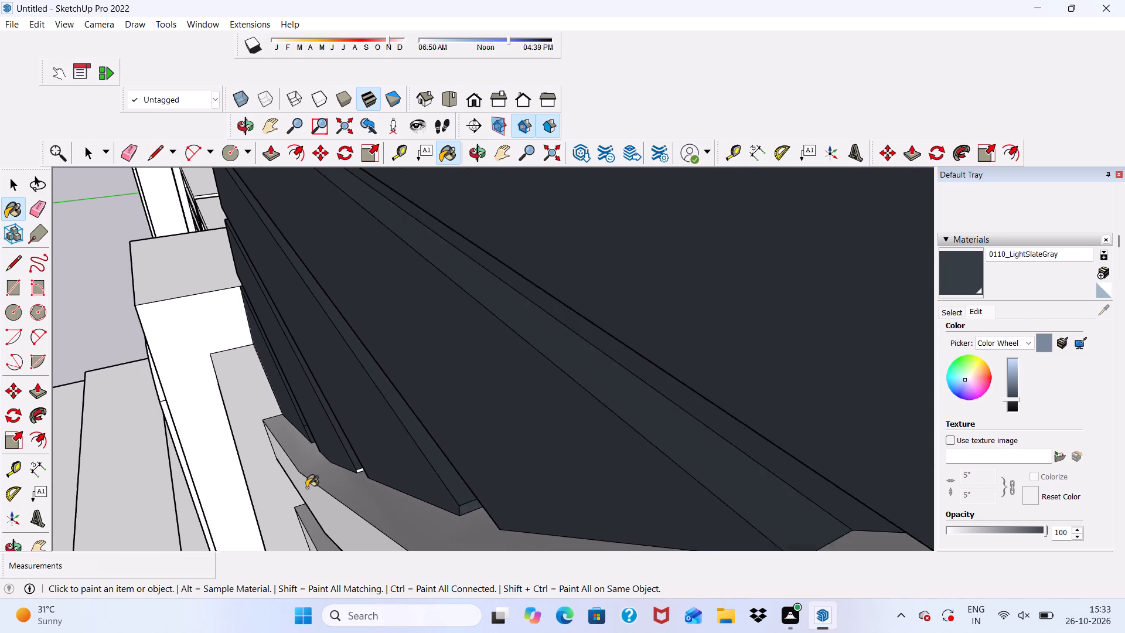
{"action": "scroll", "coordinate": [297, 481], "scroll_direction": "up", "scroll_amount": 14}
{"action": "left_click", "coordinate": [427, 459]}
{"action": "scroll", "coordinate": [411, 464], "scroll_direction": "down", "scroll_amount": 8}
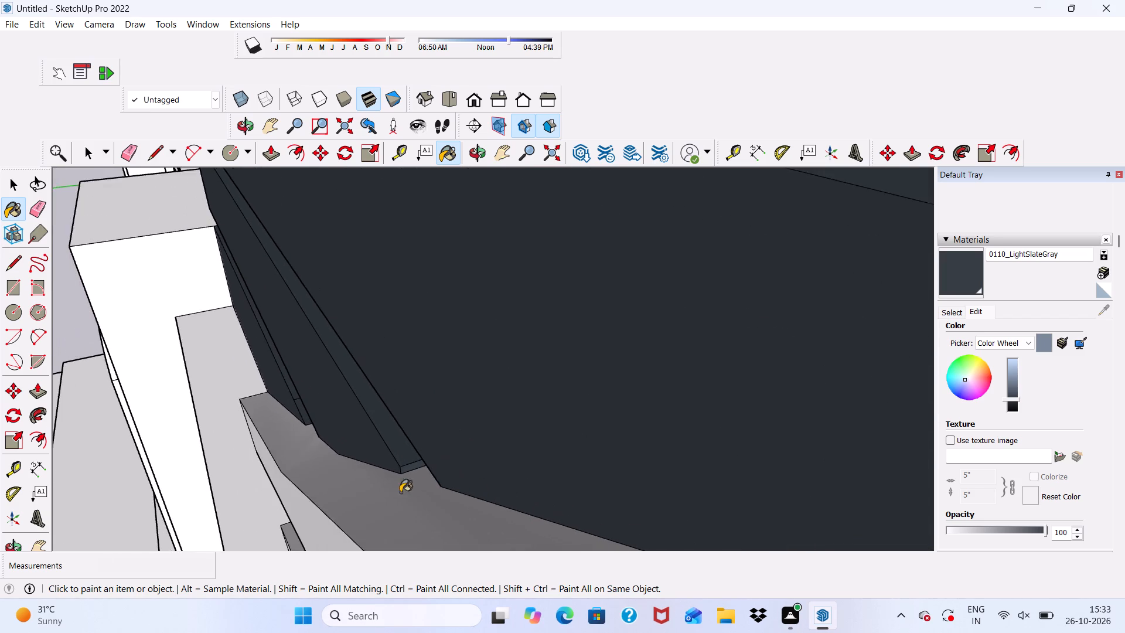
Leave the Paint Bucket and examine the recoloured banded wall and the whole front of the house.
{"action": "scroll", "coordinate": [400, 492], "scroll_direction": "down", "scroll_amount": 11}
{"action": "scroll", "coordinate": [571, 475], "scroll_direction": "down", "scroll_amount": 12}
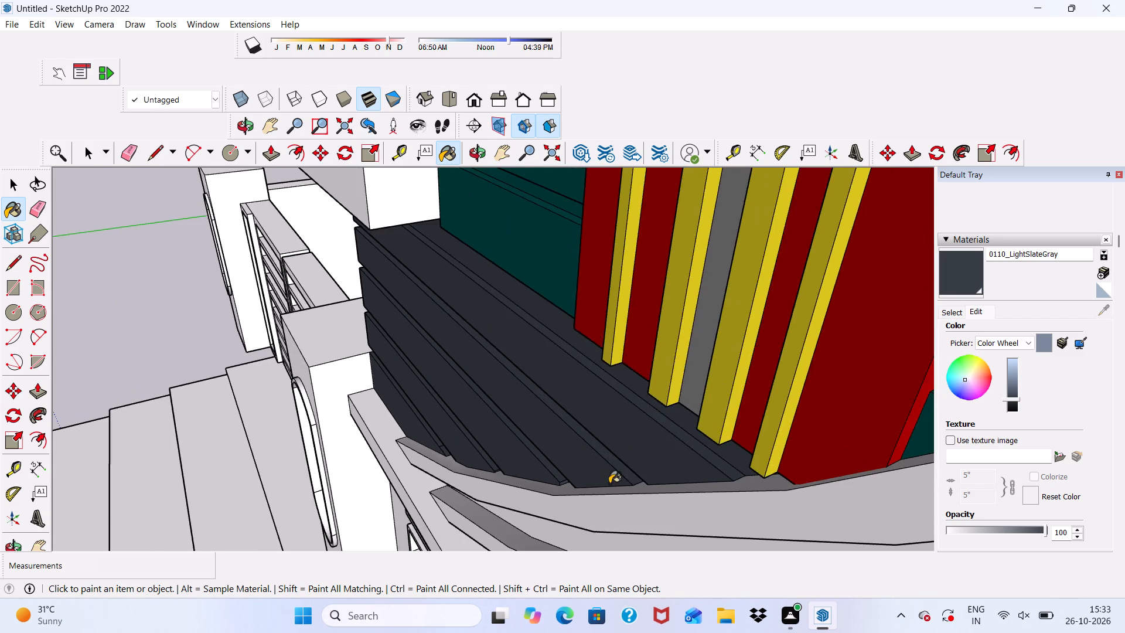
{"action": "middle_click_drag", "start_coordinate": [618, 478], "coordinate": [866, 312]}
{"action": "scroll", "coordinate": [741, 324], "scroll_direction": "up", "scroll_amount": 1}
{"action": "scroll", "coordinate": [335, 358], "scroll_direction": "down", "scroll_amount": 20}
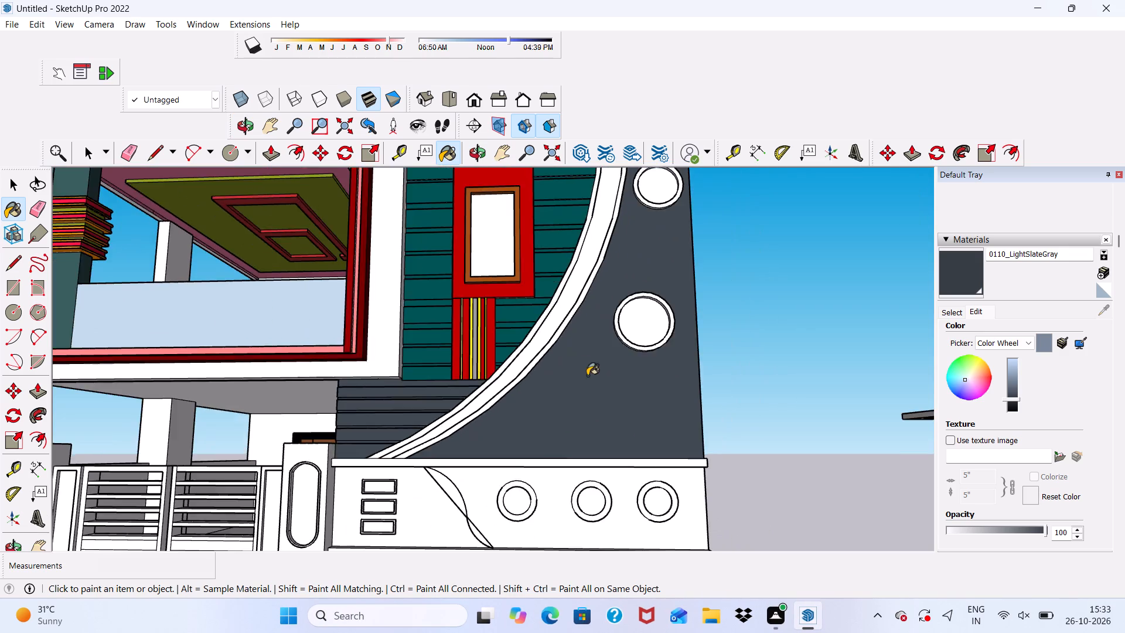
{"action": "scroll", "coordinate": [587, 376], "scroll_direction": "down", "scroll_amount": 5}
{"action": "key", "text": "space"}
{"action": "scroll", "coordinate": [513, 442], "scroll_direction": "down", "scroll_amount": 6}
{"action": "scroll", "coordinate": [561, 519], "scroll_direction": "up", "scroll_amount": 6}
{"action": "scroll", "coordinate": [540, 478], "scroll_direction": "down", "scroll_amount": 4}
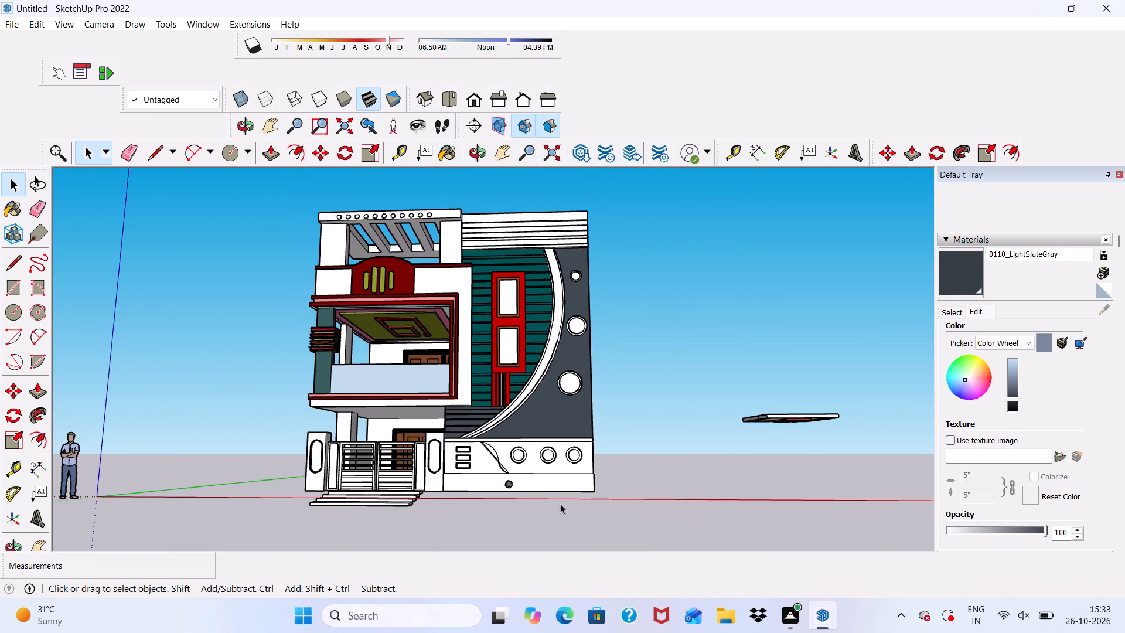
Paint the front face of the lowest circular ring on the curved side wall with 0119_RosyBrown from Colors-Named.
{"action": "left_click", "coordinate": [958, 310]}
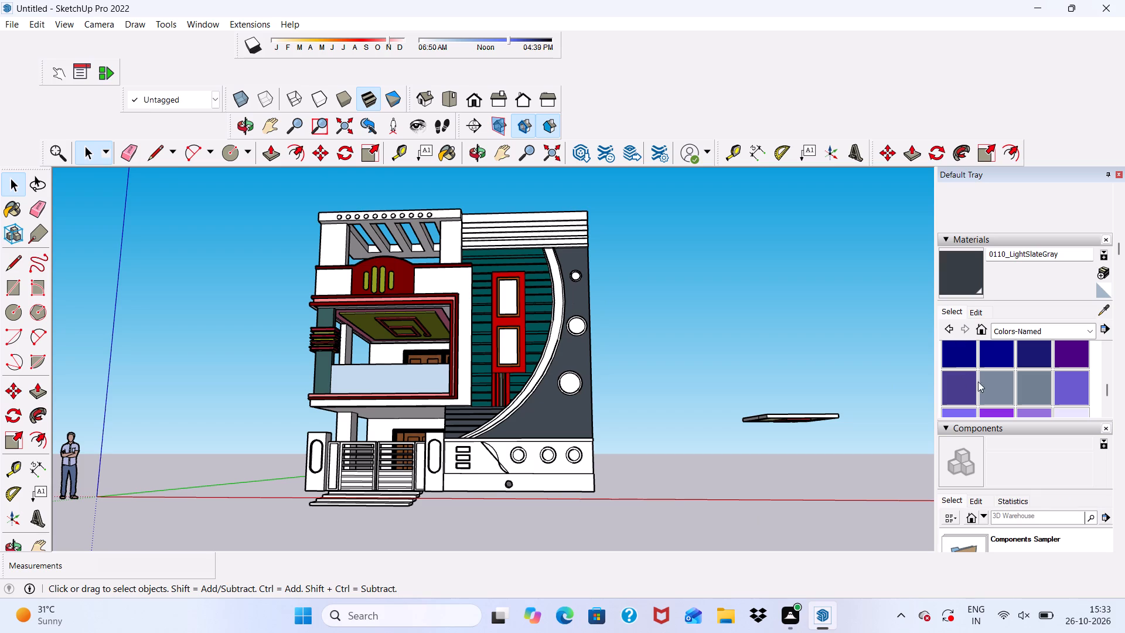
{"action": "scroll", "coordinate": [1005, 363], "scroll_direction": "down", "scroll_amount": 2}
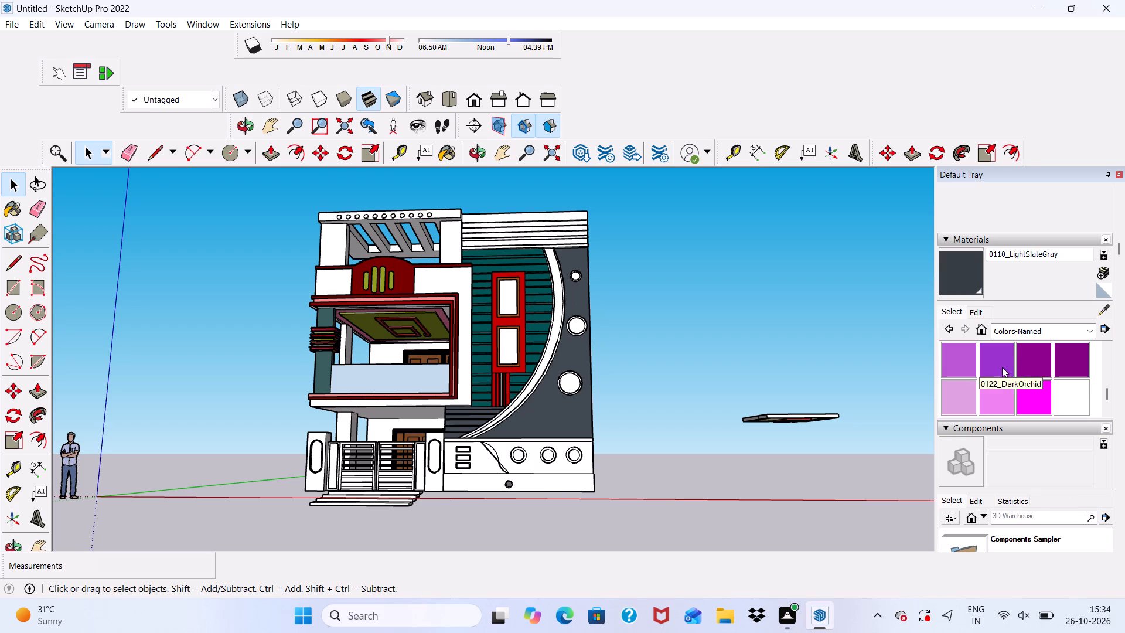
{"action": "scroll", "coordinate": [1001, 369], "scroll_direction": "up", "scroll_amount": 1}
{"action": "scroll", "coordinate": [1001, 369], "scroll_direction": "down", "scroll_amount": 1}
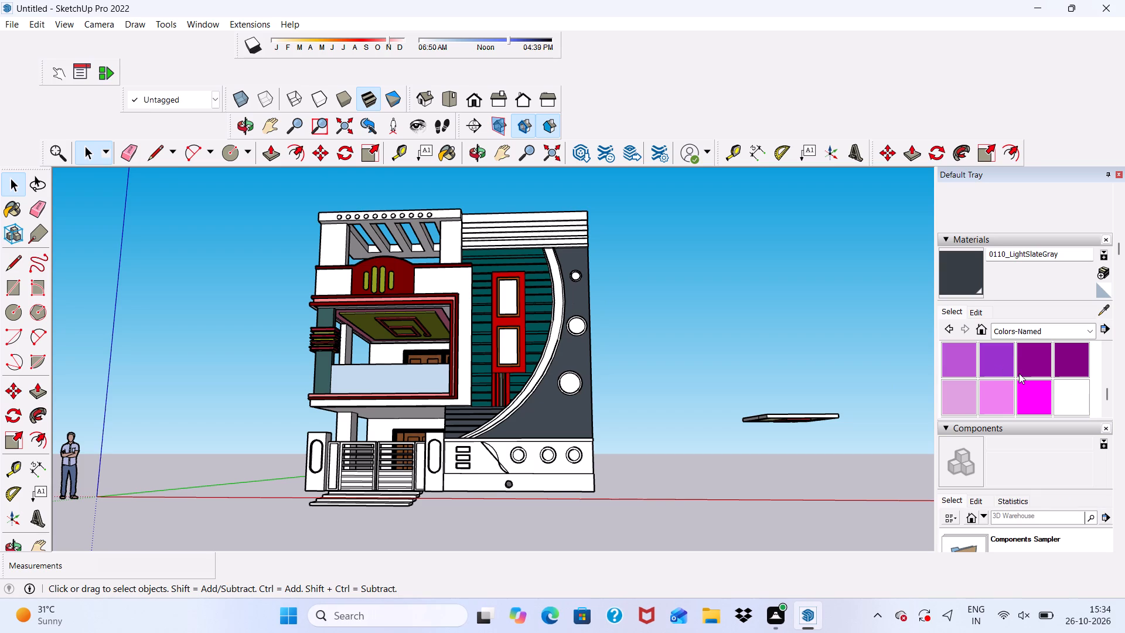
{"action": "scroll", "coordinate": [1020, 373], "scroll_direction": "up", "scroll_amount": 1}
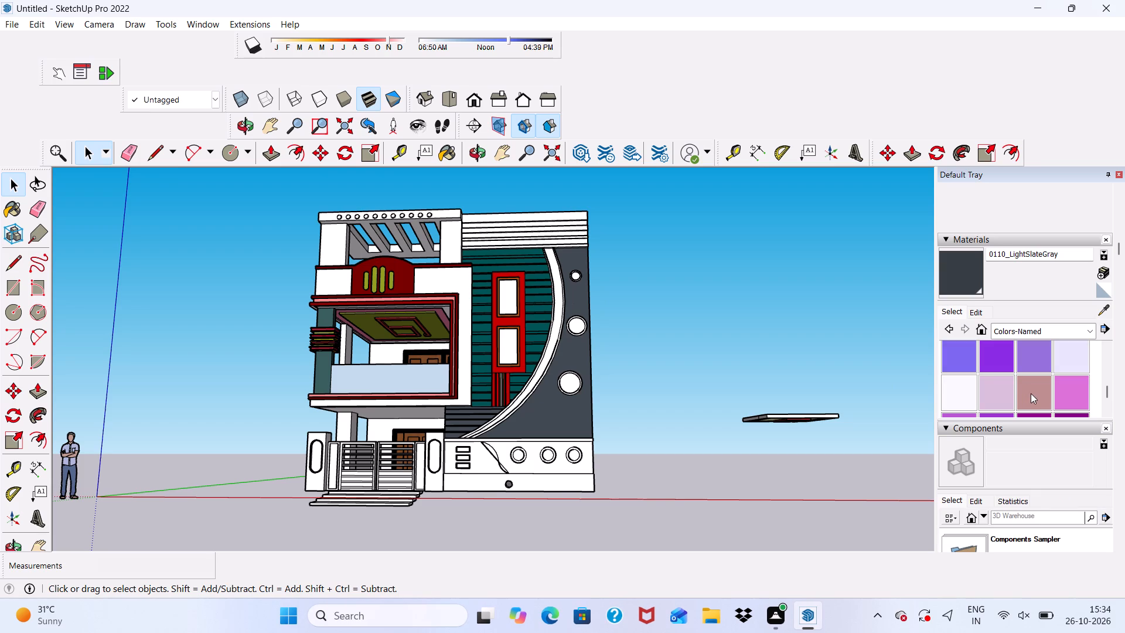
{"action": "left_click", "coordinate": [1031, 389]}
{"action": "scroll", "coordinate": [572, 363], "scroll_direction": "up", "scroll_amount": 7}
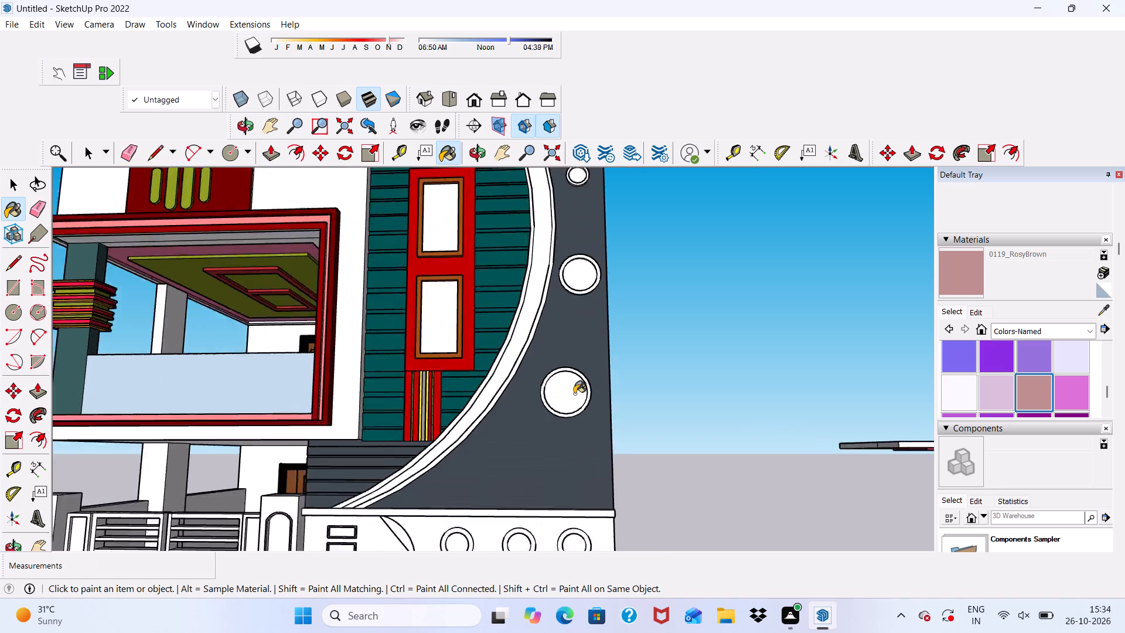
{"action": "scroll", "coordinate": [574, 394], "scroll_direction": "up", "scroll_amount": 16}
{"action": "left_click", "coordinate": [518, 341]}
{"action": "scroll", "coordinate": [568, 394], "scroll_direction": "down", "scroll_amount": 2}
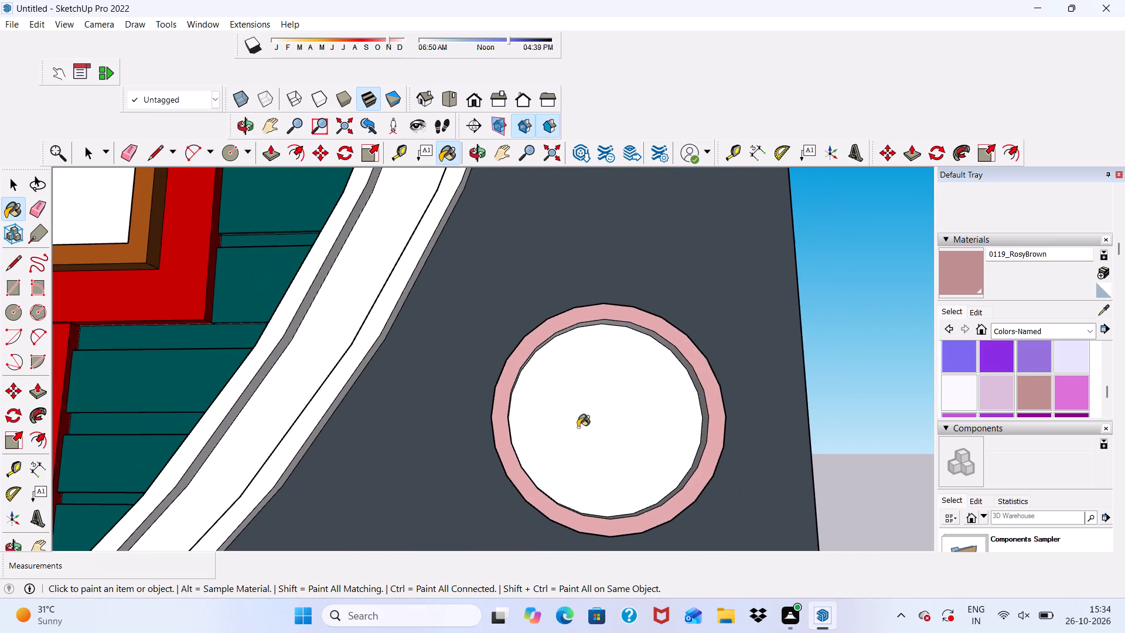
Darken the 0119_RosyBrown material to a muted, deeper rosy brown.
{"action": "left_click", "coordinate": [972, 311]}
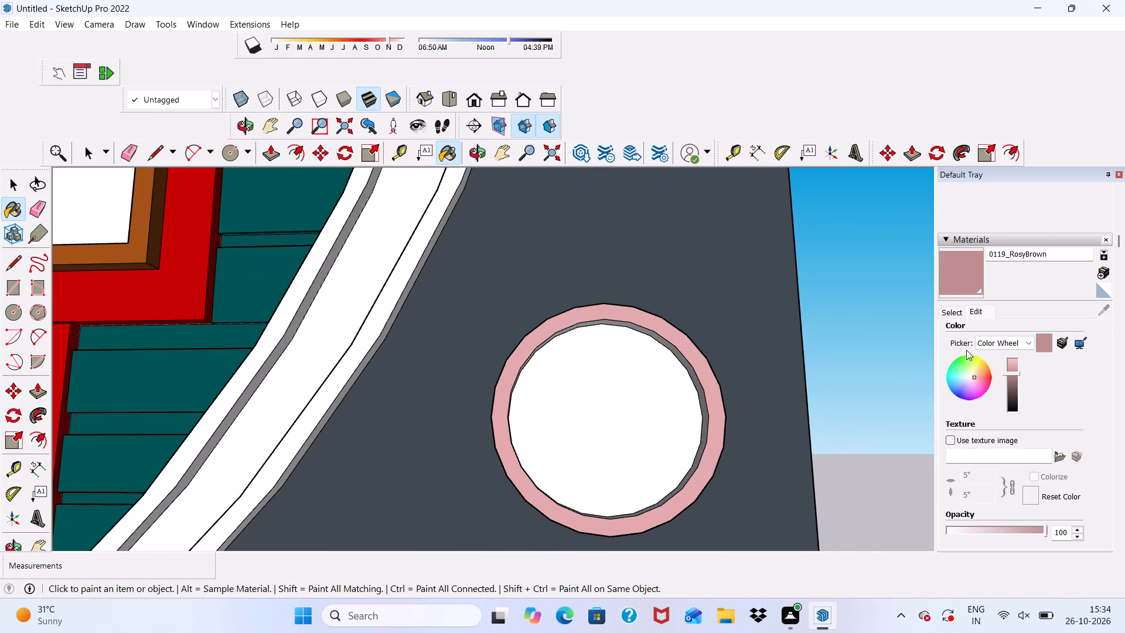
{"action": "left_click_drag", "start_coordinate": [1014, 369], "coordinate": [1014, 380]}
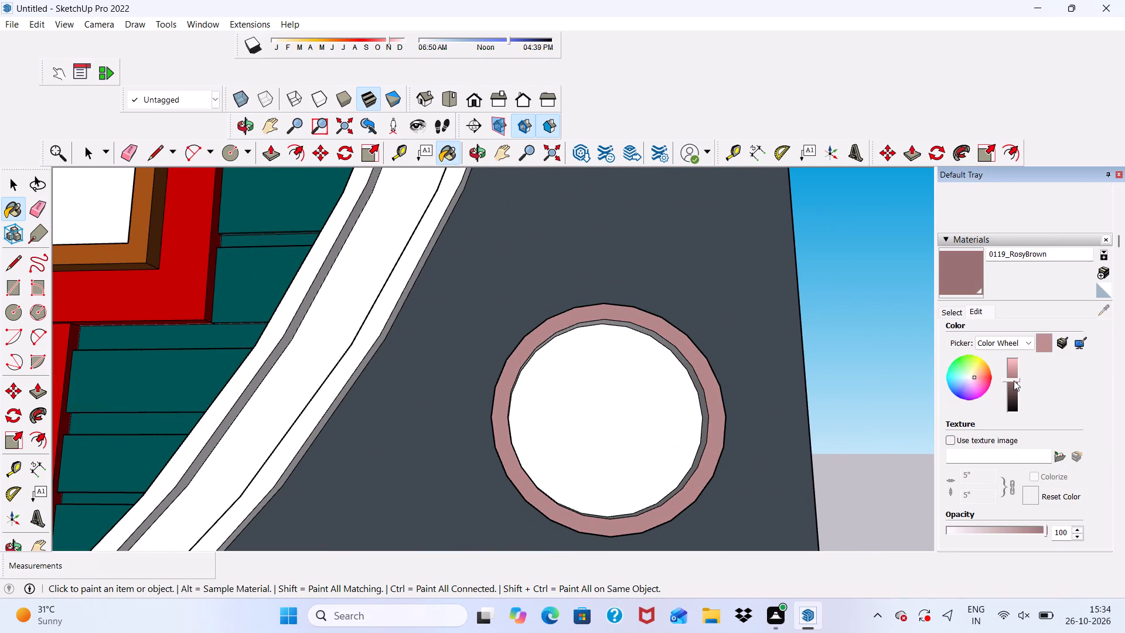
Paint the inner and outer rims of the lowest circular ring with the darkened 0119_RosyBrown.
{"action": "scroll", "coordinate": [439, 312], "scroll_direction": "down", "scroll_amount": 4}
{"action": "middle_click_drag", "start_coordinate": [653, 407], "coordinate": [584, 414]}
{"action": "scroll", "coordinate": [574, 391], "scroll_direction": "up", "scroll_amount": 4}
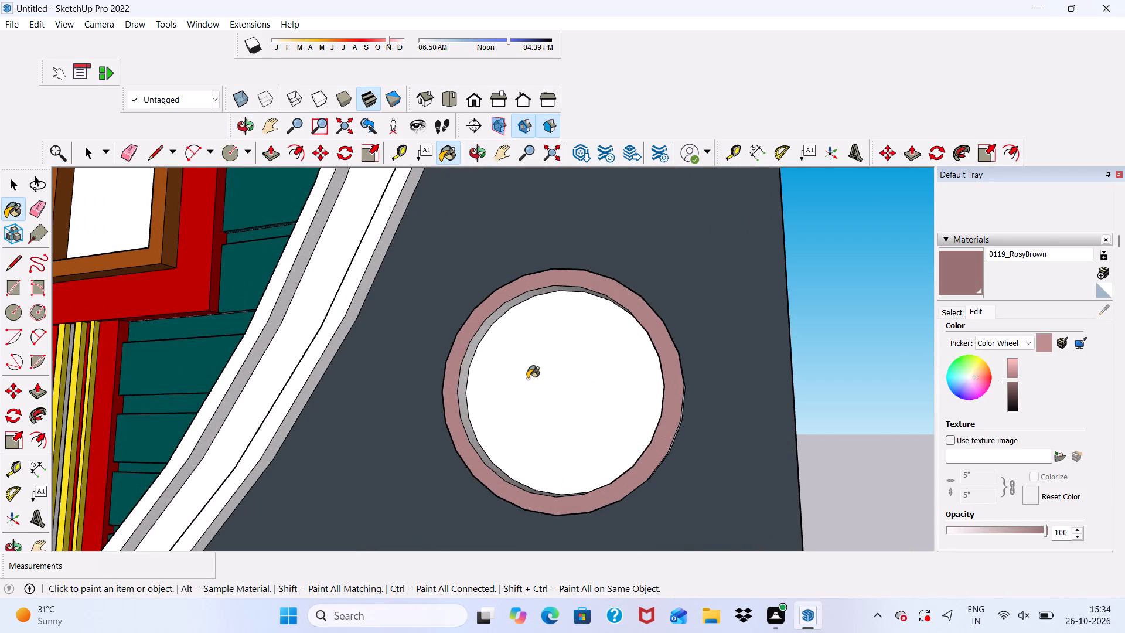
{"action": "scroll", "coordinate": [526, 388], "scroll_direction": "up", "scroll_amount": 5}
{"action": "middle_click_drag", "start_coordinate": [389, 367], "coordinate": [559, 427]}
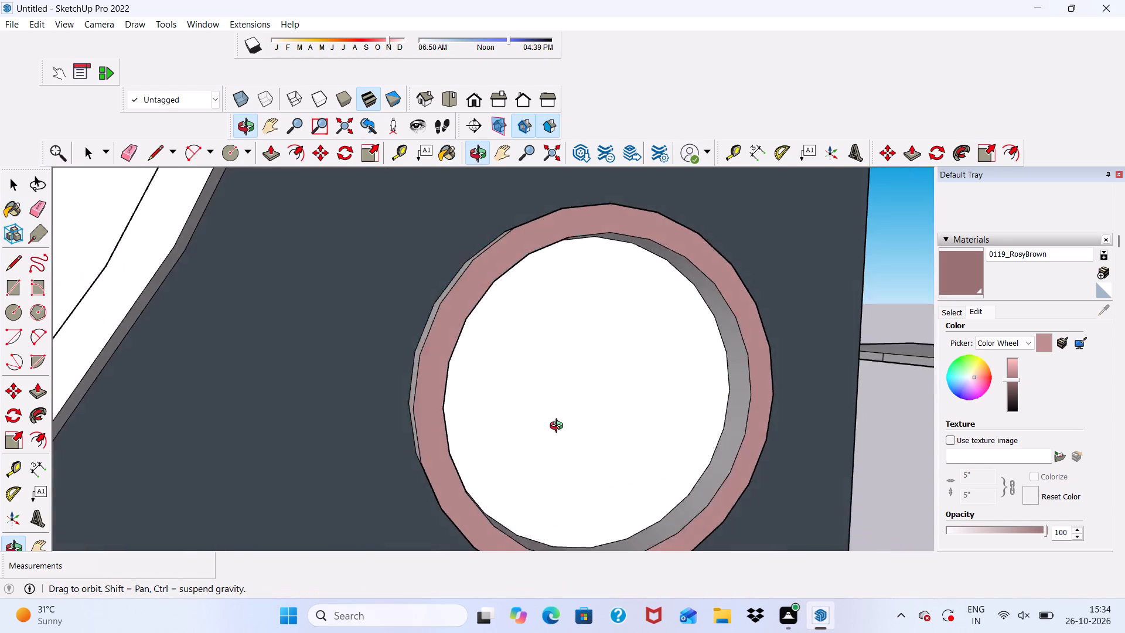
{"action": "middle_click_drag", "start_coordinate": [559, 427], "coordinate": [598, 442]}
{"action": "scroll", "coordinate": [488, 383], "scroll_direction": "up", "scroll_amount": 9}
{"action": "middle_click_drag", "start_coordinate": [457, 365], "coordinate": [411, 377]}
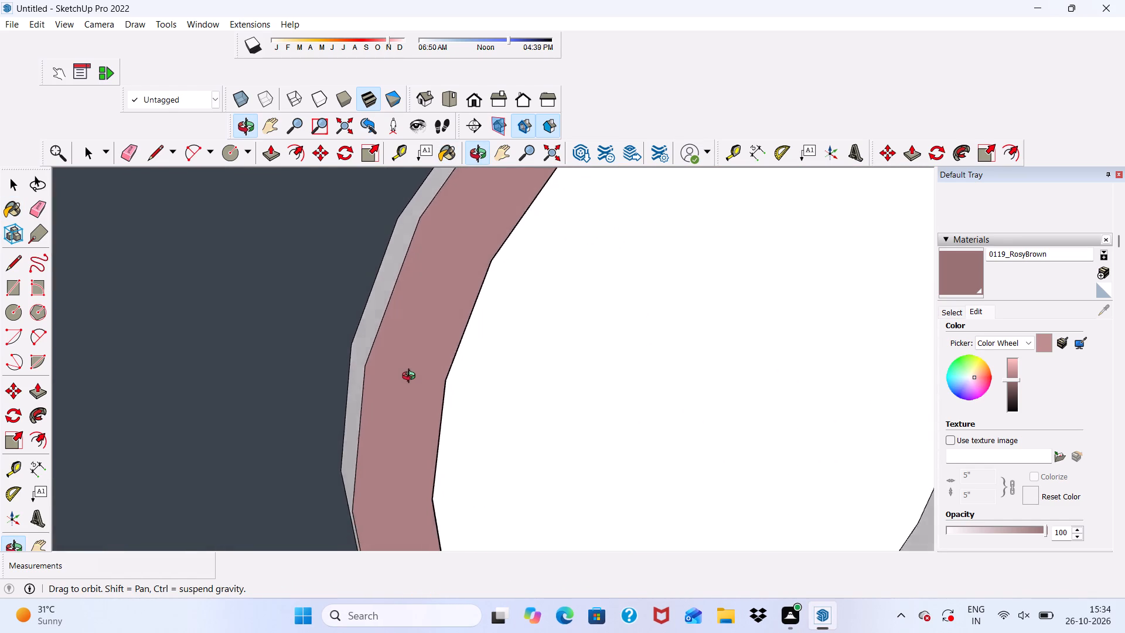
{"action": "middle_click_drag", "start_coordinate": [411, 377], "coordinate": [217, 417]}
{"action": "left_click", "coordinate": [398, 405]}
{"action": "scroll", "coordinate": [318, 403], "scroll_direction": "down", "scroll_amount": 3}
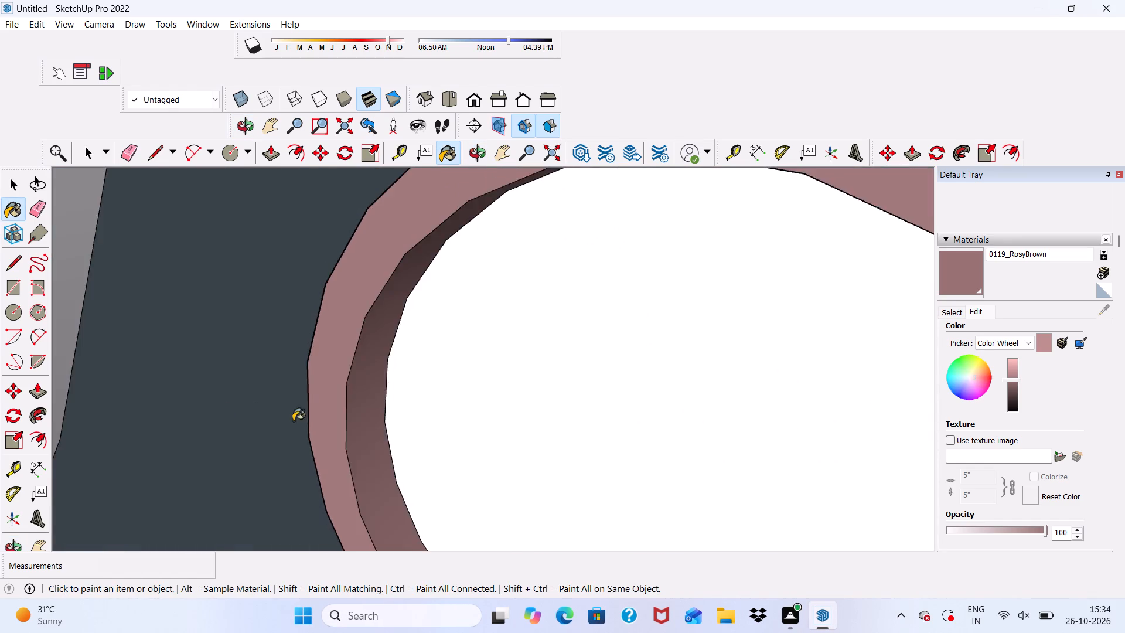
{"action": "middle_click_drag", "start_coordinate": [355, 429], "coordinate": [684, 453]}
{"action": "left_click", "coordinate": [465, 369]}
{"action": "scroll", "coordinate": [245, 401], "scroll_direction": "down", "scroll_amount": 8}
{"action": "middle_click_drag", "start_coordinate": [381, 447], "coordinate": [268, 381]}
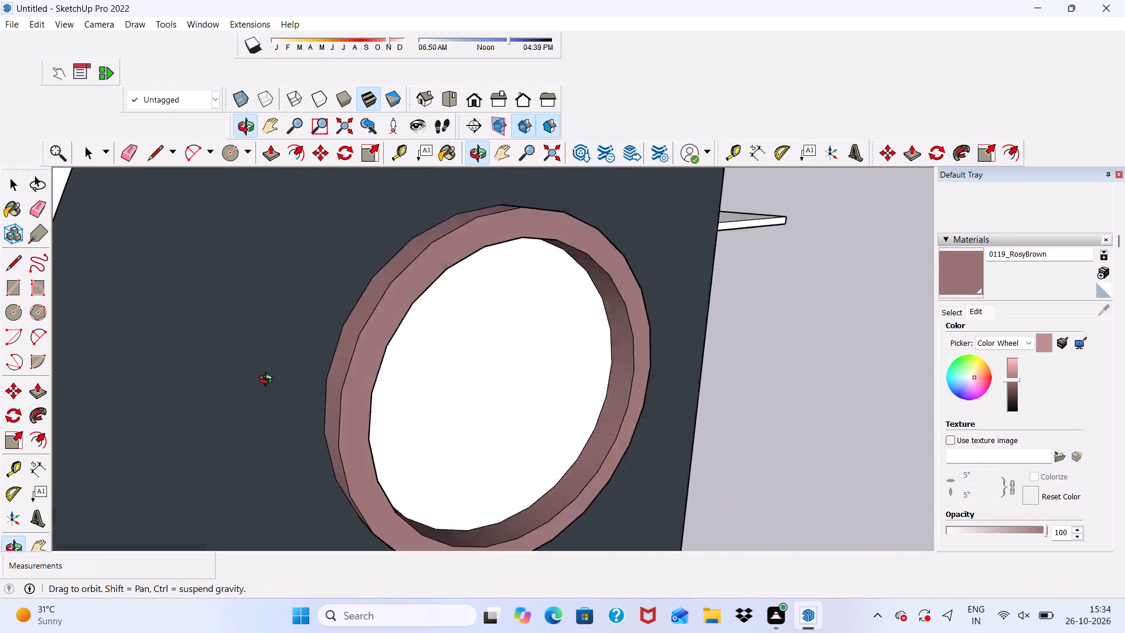
{"action": "middle_click_drag", "start_coordinate": [268, 381], "coordinate": [299, 386]}
{"action": "scroll", "coordinate": [468, 287], "scroll_direction": "down", "scroll_amount": 20}
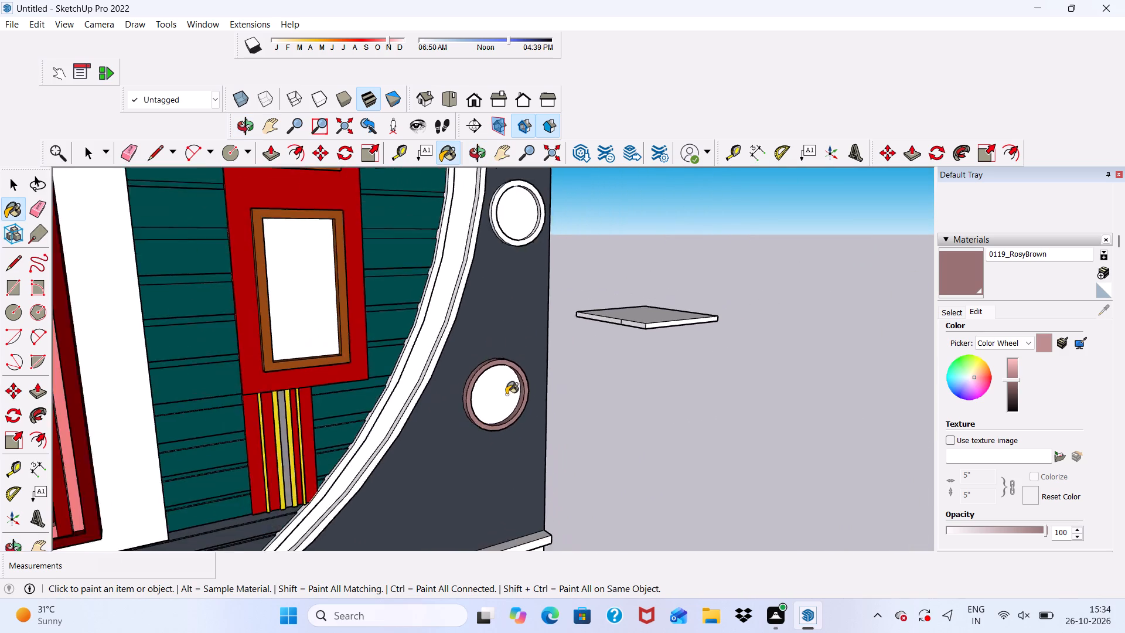
Paint the middle circular ring's front face, outer rim and inner rim with the darkened 0119_RosyBrown.
{"action": "scroll", "coordinate": [506, 394], "scroll_direction": "down", "scroll_amount": 6}
{"action": "scroll", "coordinate": [475, 411], "scroll_direction": "up", "scroll_amount": 5}
{"action": "scroll", "coordinate": [475, 411], "scroll_direction": "down", "scroll_amount": 3}
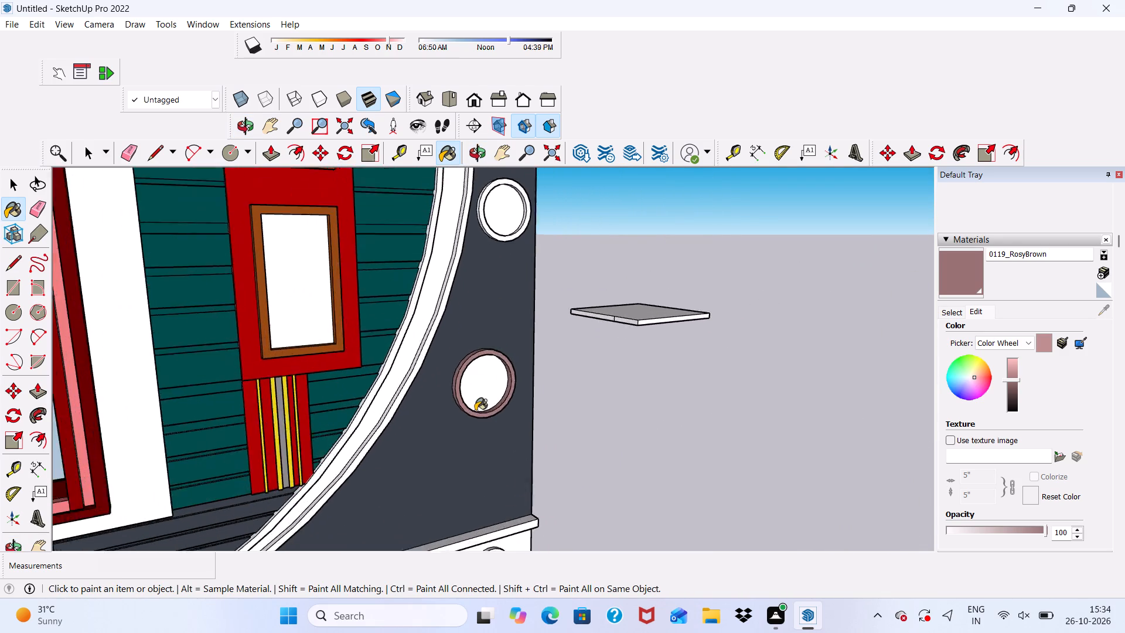
{"action": "scroll", "coordinate": [475, 411], "scroll_direction": "down", "scroll_amount": 2}
{"action": "scroll", "coordinate": [533, 251], "scroll_direction": "up", "scroll_amount": 4}
{"action": "scroll", "coordinate": [498, 283], "scroll_direction": "down", "scroll_amount": 1}
{"action": "scroll", "coordinate": [484, 299], "scroll_direction": "up", "scroll_amount": 9}
{"action": "left_click", "coordinate": [475, 265]}
{"action": "scroll", "coordinate": [339, 302], "scroll_direction": "down", "scroll_amount": 1}
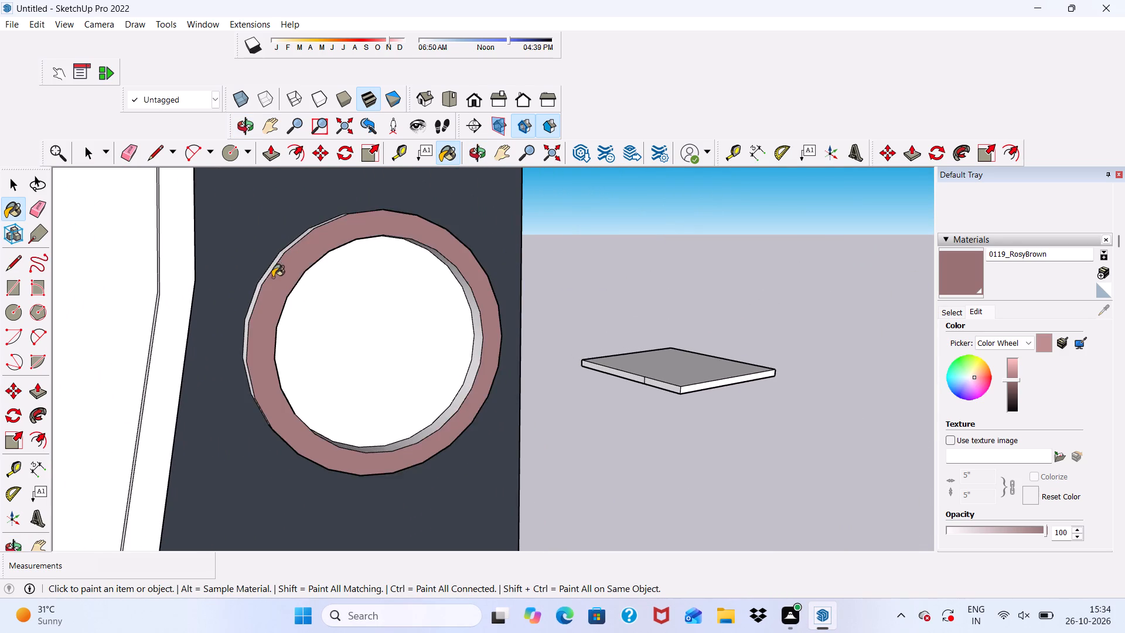
{"action": "scroll", "coordinate": [269, 274], "scroll_direction": "up", "scroll_amount": 9}
{"action": "left_click", "coordinate": [272, 266]}
{"action": "scroll", "coordinate": [294, 306], "scroll_direction": "down", "scroll_amount": 2}
{"action": "middle_click_drag", "start_coordinate": [312, 321], "coordinate": [39, 300]}
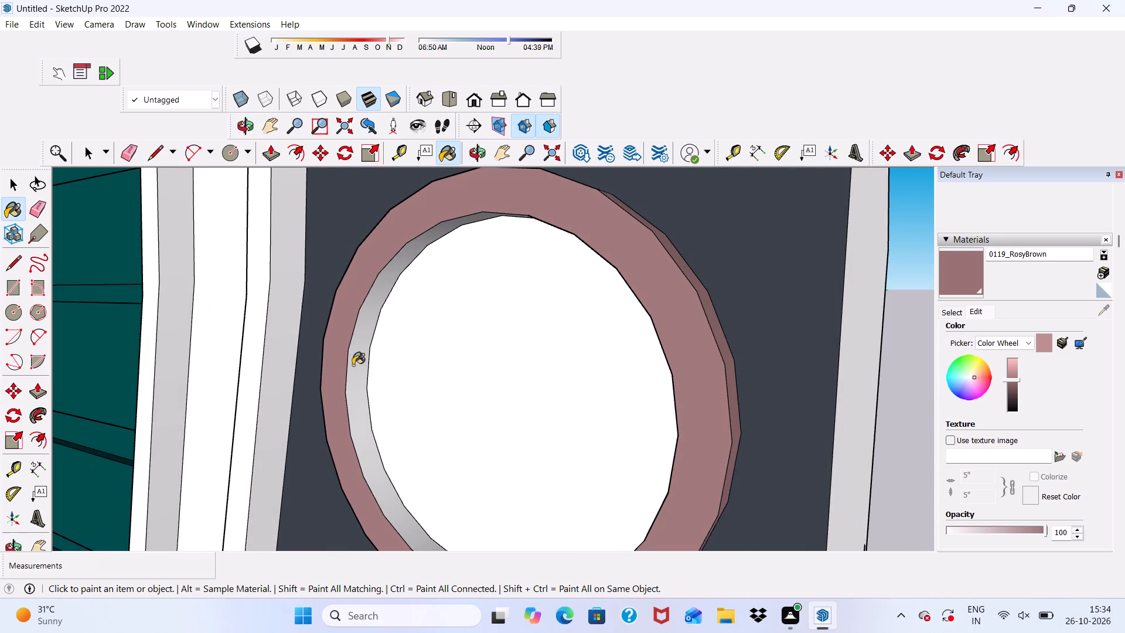
{"action": "left_click", "coordinate": [364, 369]}
{"action": "scroll", "coordinate": [363, 373], "scroll_direction": "down", "scroll_amount": 4}
{"action": "middle_click_drag", "start_coordinate": [407, 432], "coordinate": [602, 309]}
{"action": "scroll", "coordinate": [548, 351], "scroll_direction": "down", "scroll_amount": 7}
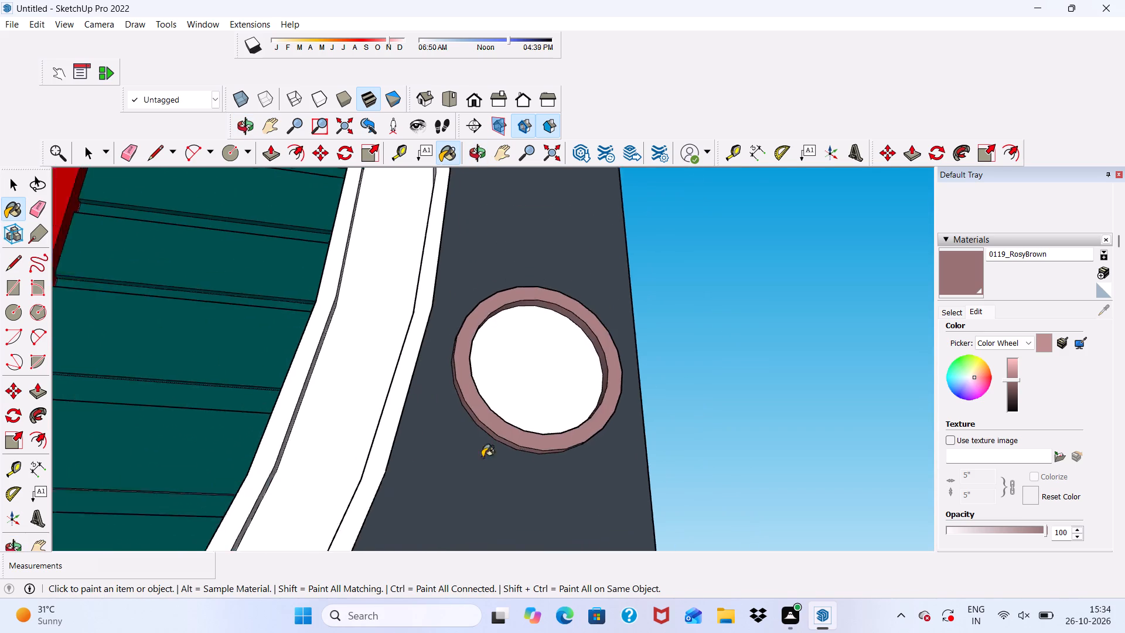
Paint the small top circular ring's front face, outer rim and inner rim with the darkened 0119_RosyBrown.
{"action": "scroll", "coordinate": [482, 457], "scroll_direction": "down", "scroll_amount": 18}
{"action": "scroll", "coordinate": [524, 294], "scroll_direction": "up", "scroll_amount": 14}
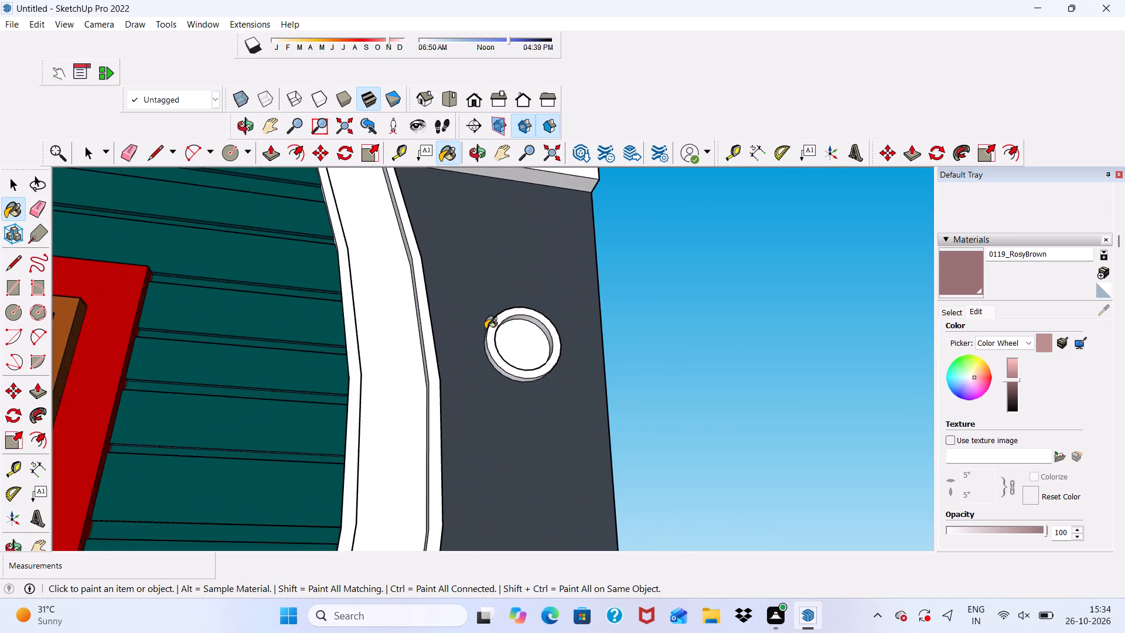
{"action": "scroll", "coordinate": [485, 329], "scroll_direction": "up", "scroll_amount": 6}
{"action": "left_click", "coordinate": [499, 330]}
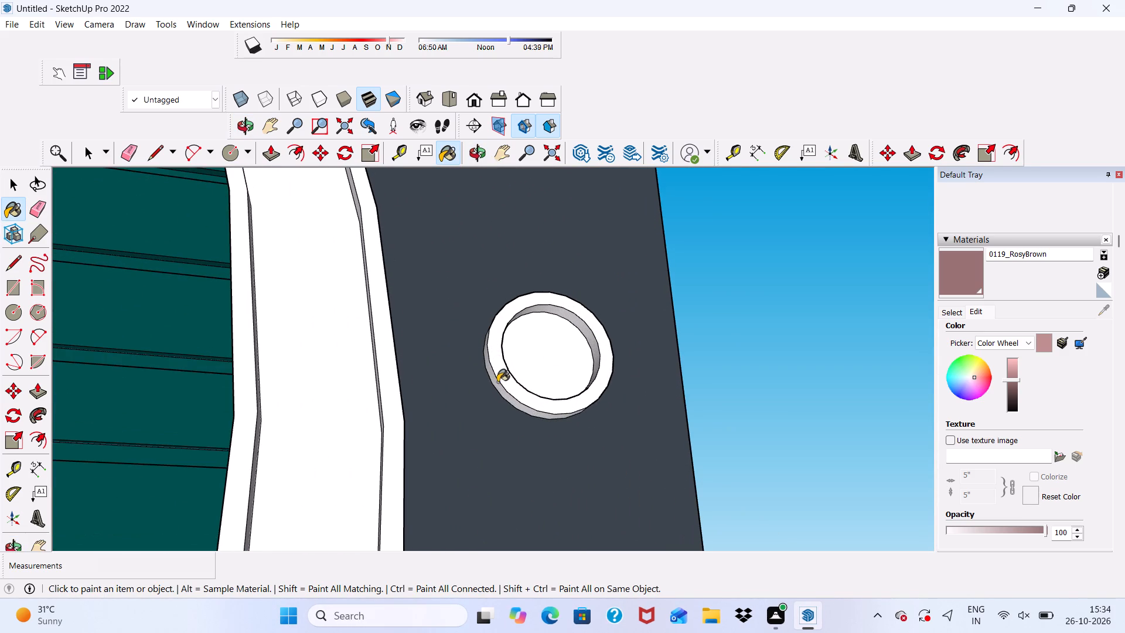
{"action": "scroll", "coordinate": [491, 379], "scroll_direction": "up", "scroll_amount": 8}
{"action": "left_click", "coordinate": [492, 378]}
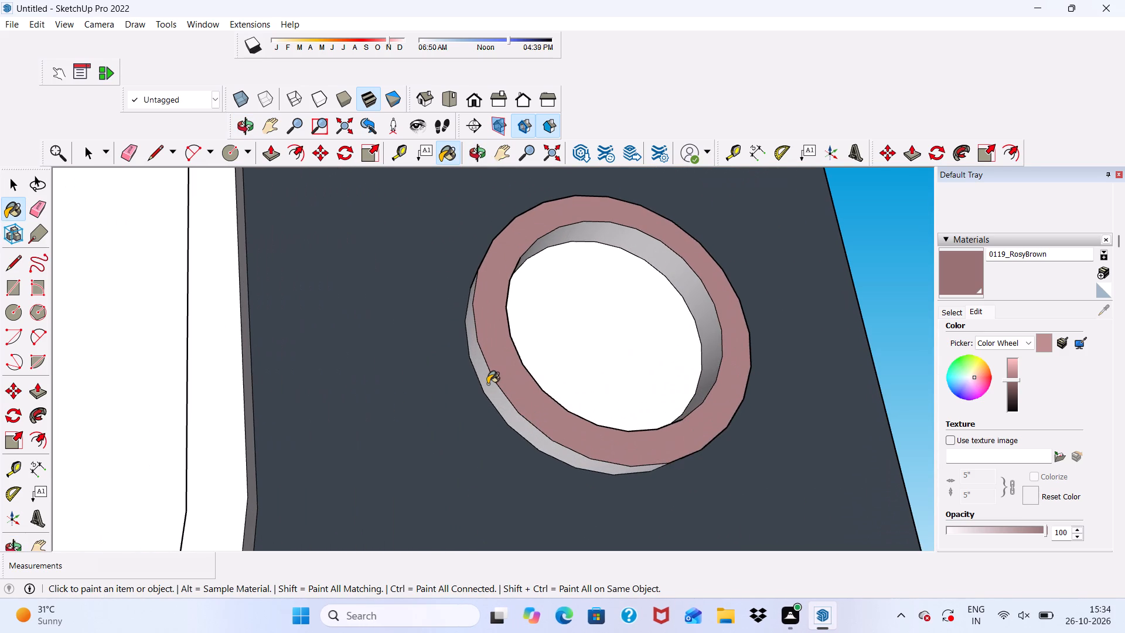
{"action": "left_click", "coordinate": [487, 384]}
{"action": "left_click_drag", "start_coordinate": [636, 251], "coordinate": [645, 250]}
{"action": "scroll", "coordinate": [646, 251], "scroll_direction": "down", "scroll_amount": 2}
{"action": "middle_click_drag", "start_coordinate": [632, 305], "coordinate": [349, 410]}
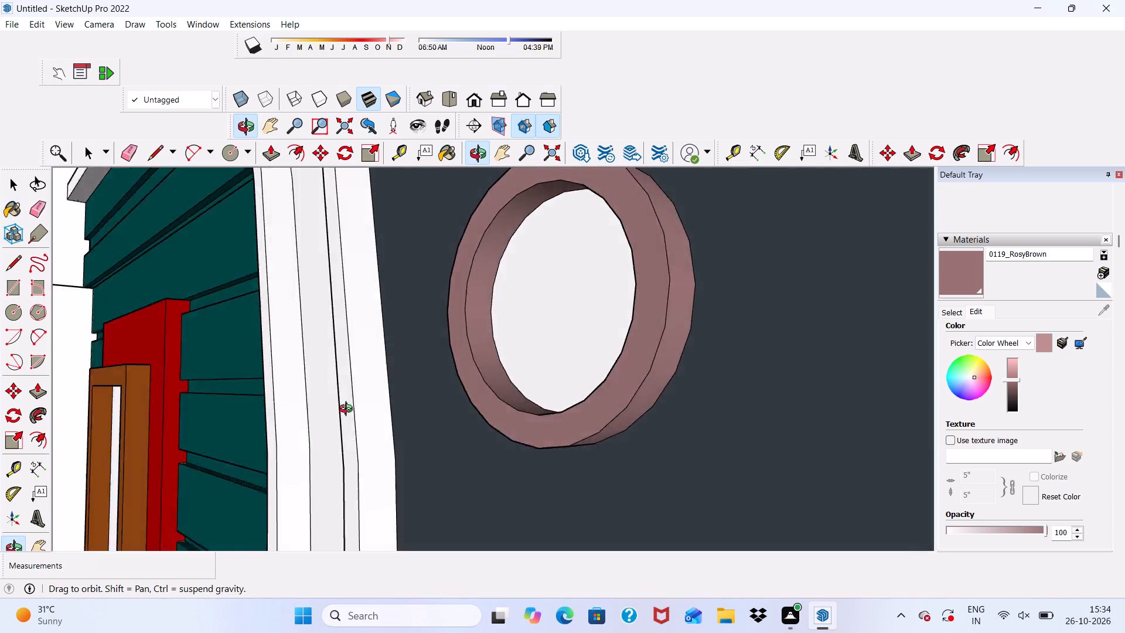
{"action": "middle_click_drag", "start_coordinate": [349, 410], "coordinate": [445, 434]}
{"action": "scroll", "coordinate": [632, 233], "scroll_direction": "down", "scroll_amount": 20}
{"action": "scroll", "coordinate": [632, 233], "scroll_direction": "down", "scroll_amount": 9}
Paint the front faces of both raised borders of the curved trim with the darkened 0119_RosyBrown.
{"action": "middle_click_drag", "start_coordinate": [634, 420], "coordinate": [762, 400]}
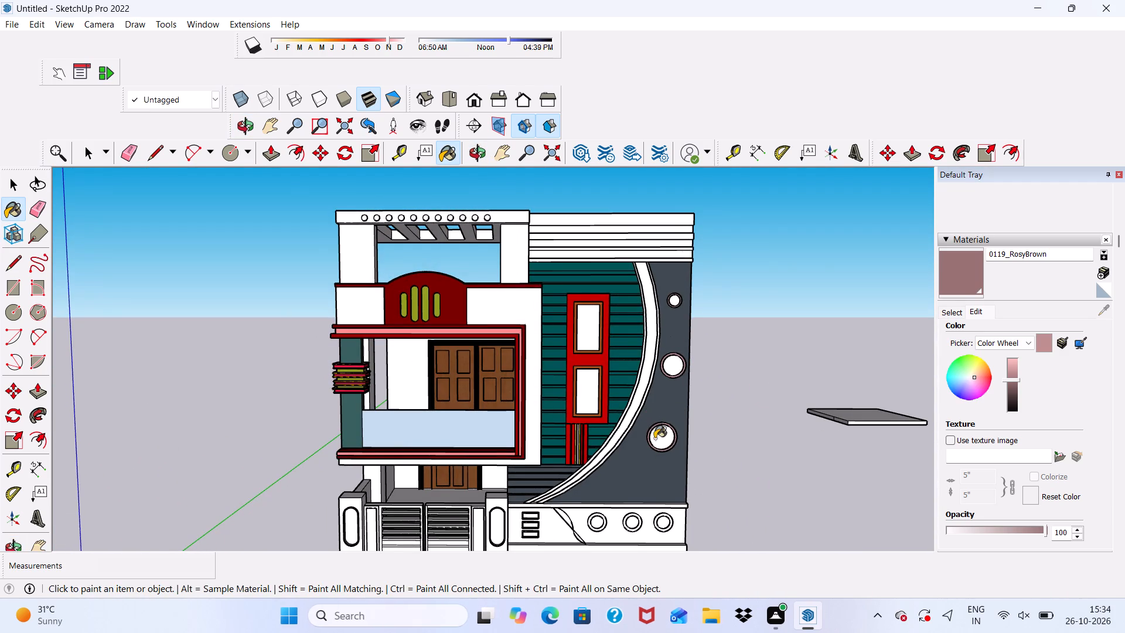
{"action": "scroll", "coordinate": [625, 458], "scroll_direction": "up", "scroll_amount": 11}
{"action": "scroll", "coordinate": [594, 447], "scroll_direction": "down", "scroll_amount": 1}
{"action": "scroll", "coordinate": [609, 470], "scroll_direction": "up", "scroll_amount": 9}
{"action": "left_click", "coordinate": [607, 444]}
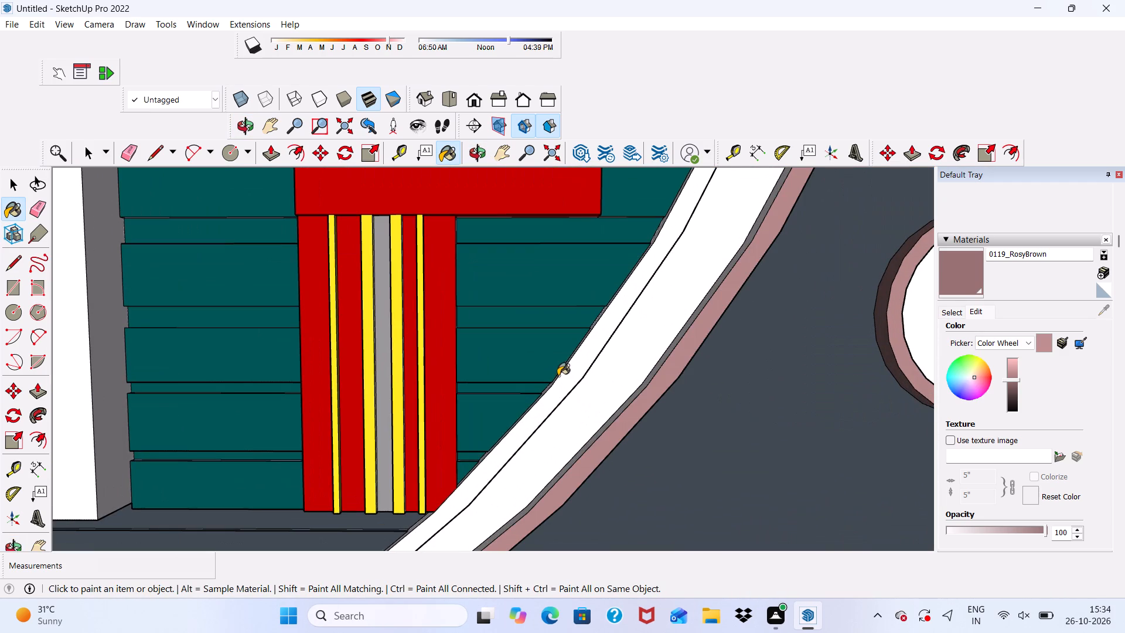
{"action": "left_click", "coordinate": [562, 381]}
Paint the inner and outer side faces of both curved trim borders with the darkened 0119_RosyBrown.
{"action": "scroll", "coordinate": [562, 383], "scroll_direction": "down", "scroll_amount": 2}
{"action": "middle_click_drag", "start_coordinate": [562, 401], "coordinate": [721, 417]}
{"action": "scroll", "coordinate": [466, 401], "scroll_direction": "up", "scroll_amount": 10}
{"action": "left_click", "coordinate": [548, 416]}
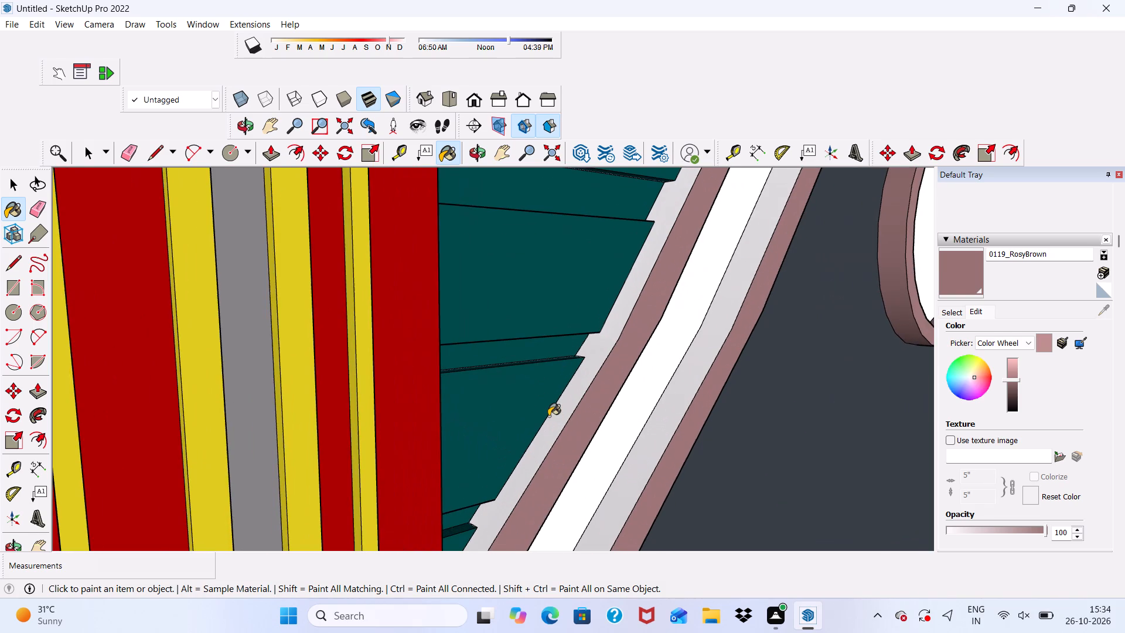
{"action": "left_click", "coordinate": [558, 417]}
{"action": "scroll", "coordinate": [513, 398], "scroll_direction": "down", "scroll_amount": 8}
{"action": "scroll", "coordinate": [615, 409], "scroll_direction": "up", "scroll_amount": 4}
{"action": "left_click", "coordinate": [617, 395]}
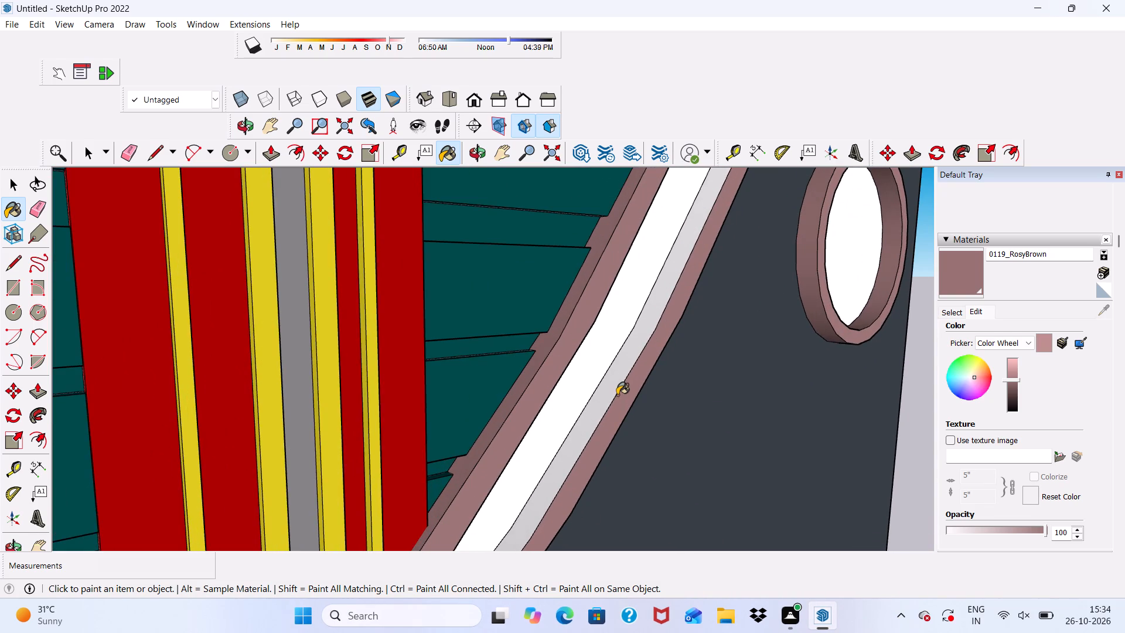
{"action": "left_click", "coordinate": [616, 384]}
{"action": "scroll", "coordinate": [618, 406], "scroll_direction": "down", "scroll_amount": 1}
{"action": "middle_click_drag", "start_coordinate": [619, 410], "coordinate": [387, 247]}
{"action": "scroll", "coordinate": [420, 355], "scroll_direction": "up", "scroll_amount": 4}
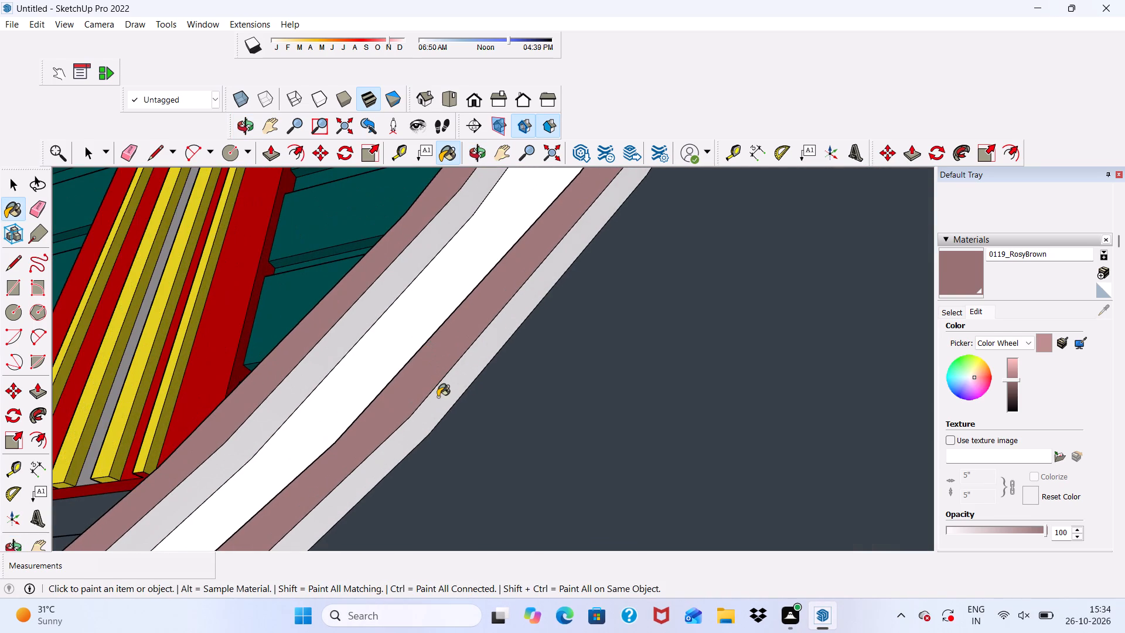
{"action": "left_click", "coordinate": [438, 398]}
{"action": "left_click", "coordinate": [382, 291]}
{"action": "scroll", "coordinate": [369, 375], "scroll_direction": "down", "scroll_amount": 16}
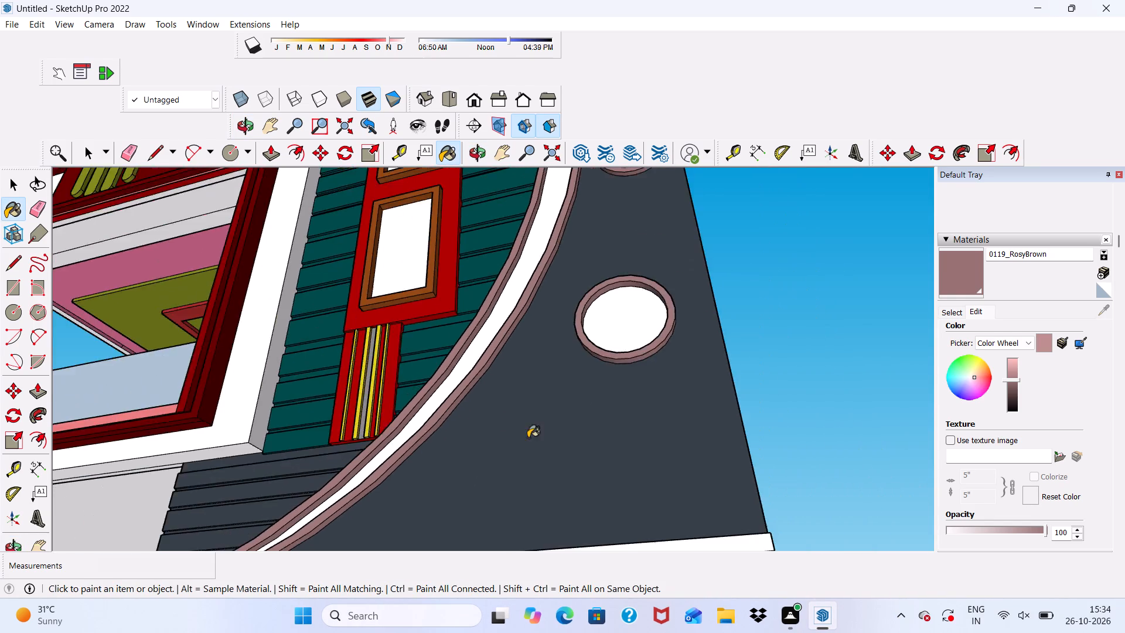
{"action": "scroll", "coordinate": [528, 438], "scroll_direction": "down", "scroll_amount": 12}
{"action": "middle_click_drag", "start_coordinate": [508, 411], "coordinate": [580, 503]}
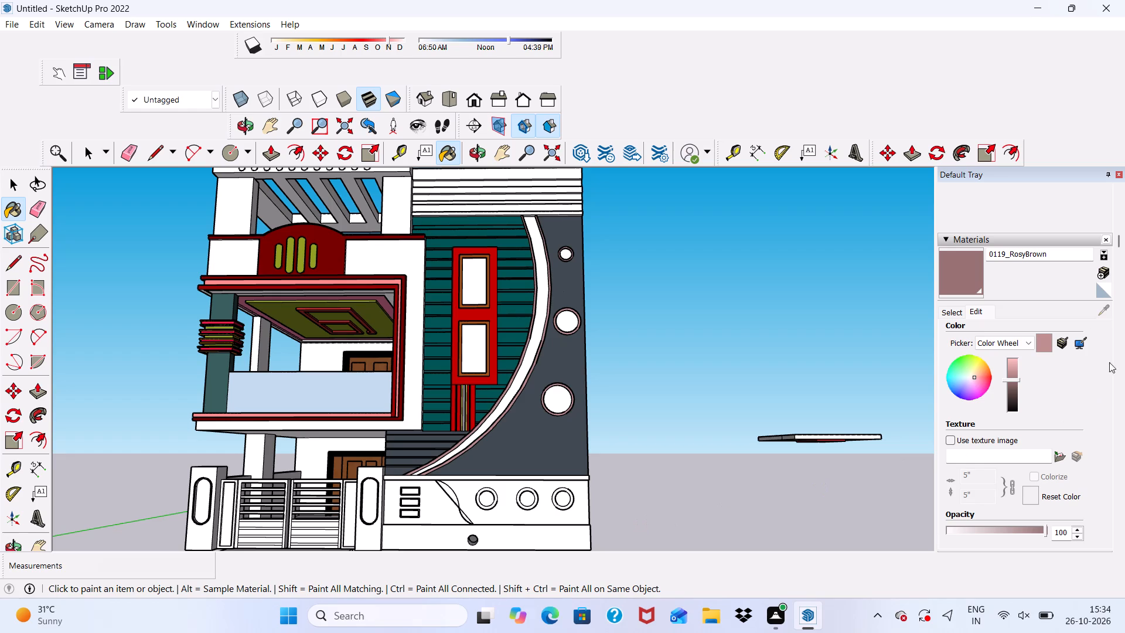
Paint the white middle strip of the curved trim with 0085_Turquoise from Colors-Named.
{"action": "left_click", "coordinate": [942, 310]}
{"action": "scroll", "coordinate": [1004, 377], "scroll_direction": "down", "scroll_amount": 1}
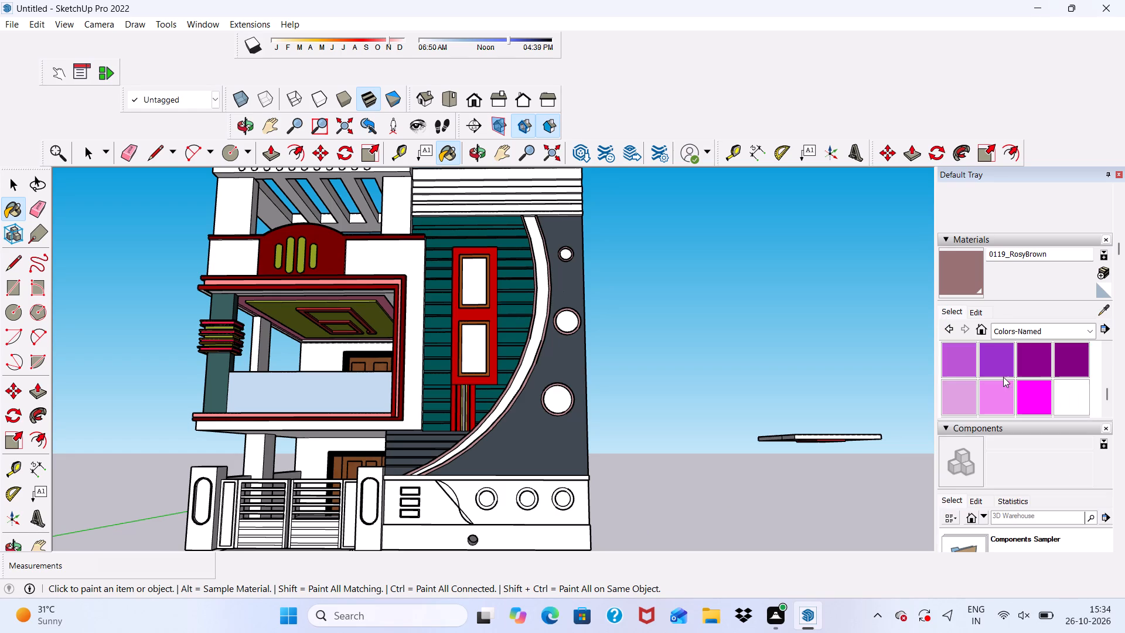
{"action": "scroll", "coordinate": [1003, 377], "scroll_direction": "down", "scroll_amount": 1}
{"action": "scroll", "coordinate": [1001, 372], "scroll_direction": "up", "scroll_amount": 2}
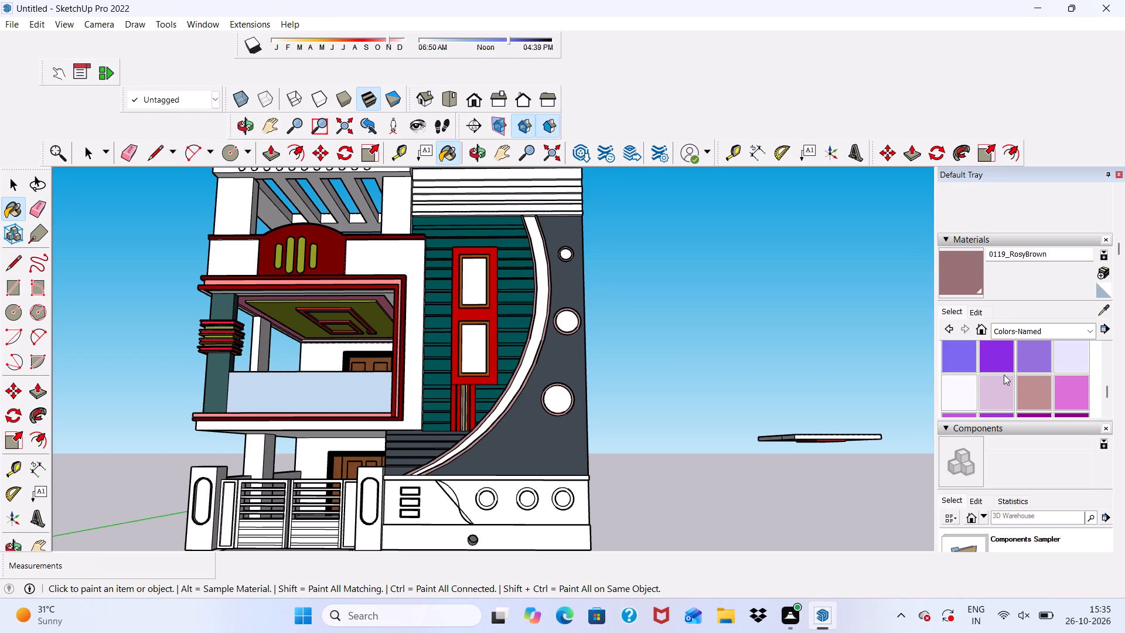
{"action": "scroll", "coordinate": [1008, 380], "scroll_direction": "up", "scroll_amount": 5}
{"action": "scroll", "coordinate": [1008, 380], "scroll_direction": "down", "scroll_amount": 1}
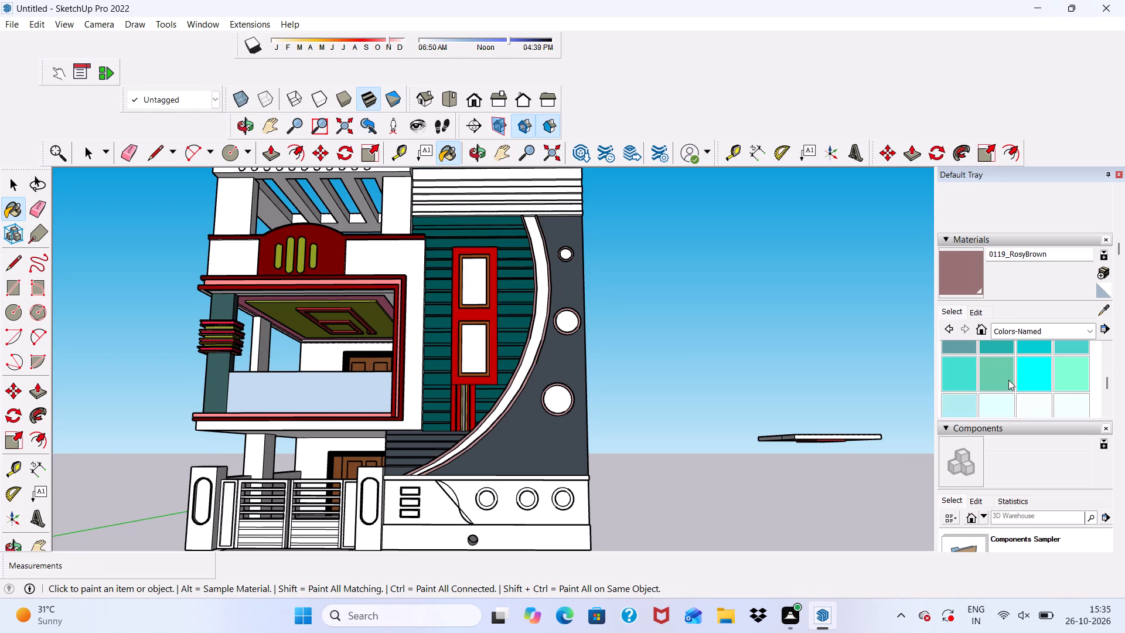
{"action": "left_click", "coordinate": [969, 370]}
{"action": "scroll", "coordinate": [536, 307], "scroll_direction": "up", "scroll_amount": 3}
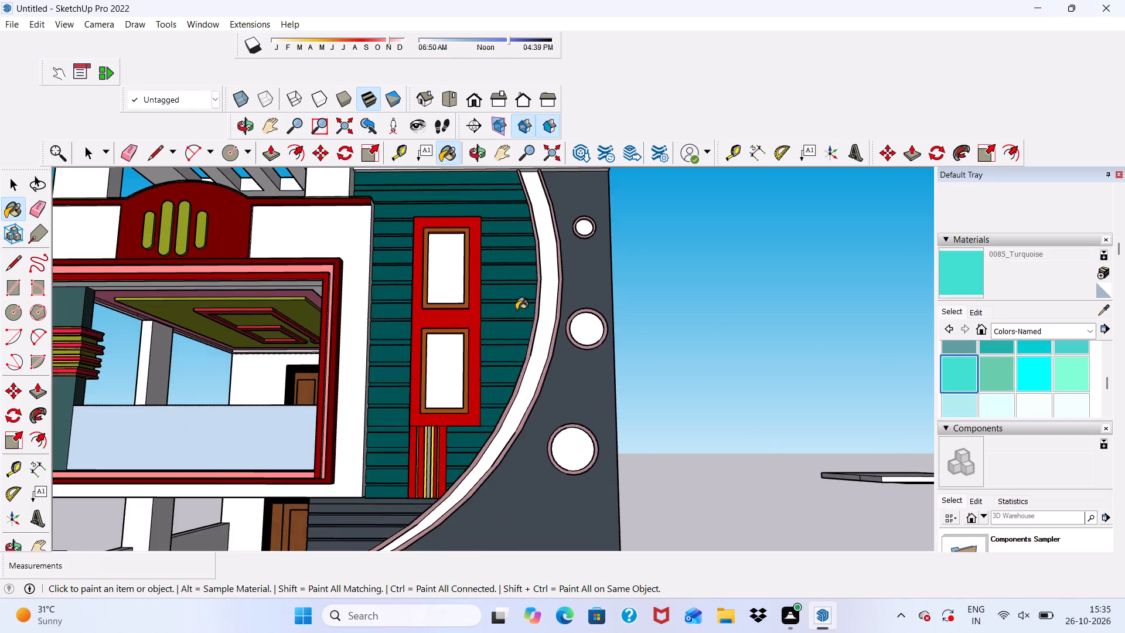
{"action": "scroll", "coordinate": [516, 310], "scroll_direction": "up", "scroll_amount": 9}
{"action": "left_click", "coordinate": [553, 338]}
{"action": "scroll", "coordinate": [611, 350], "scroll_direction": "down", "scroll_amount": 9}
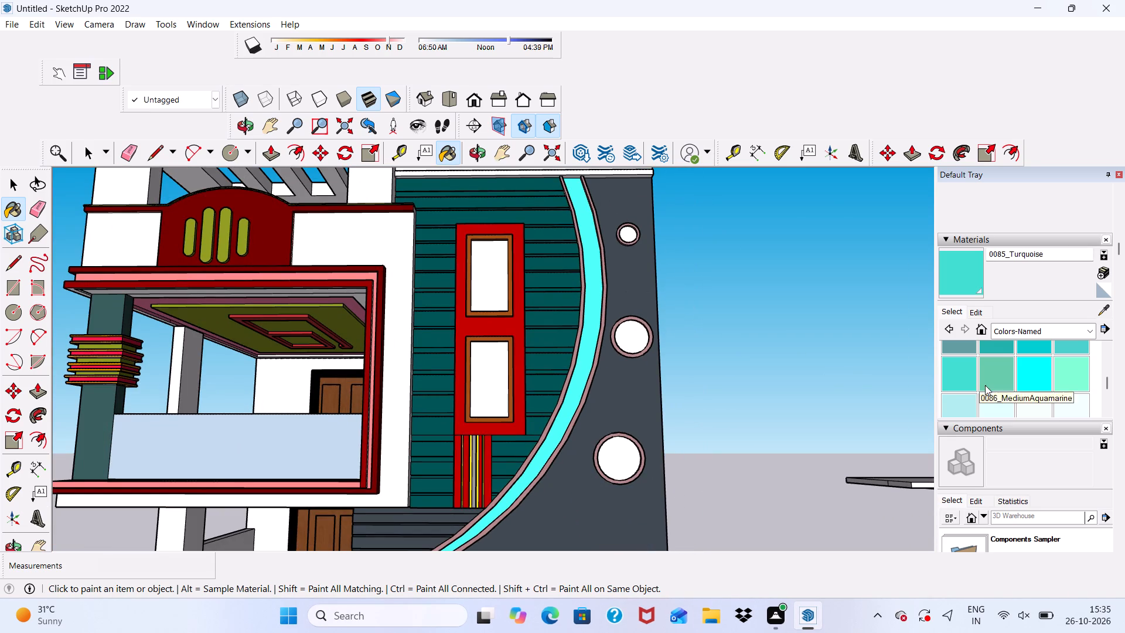
Repaint the middle strip of the curved trim with the light aquamarine green from Colors-Named.
{"action": "left_click", "coordinate": [1081, 372]}
{"action": "scroll", "coordinate": [585, 372], "scroll_direction": "up", "scroll_amount": 6}
{"action": "left_click", "coordinate": [580, 370]}
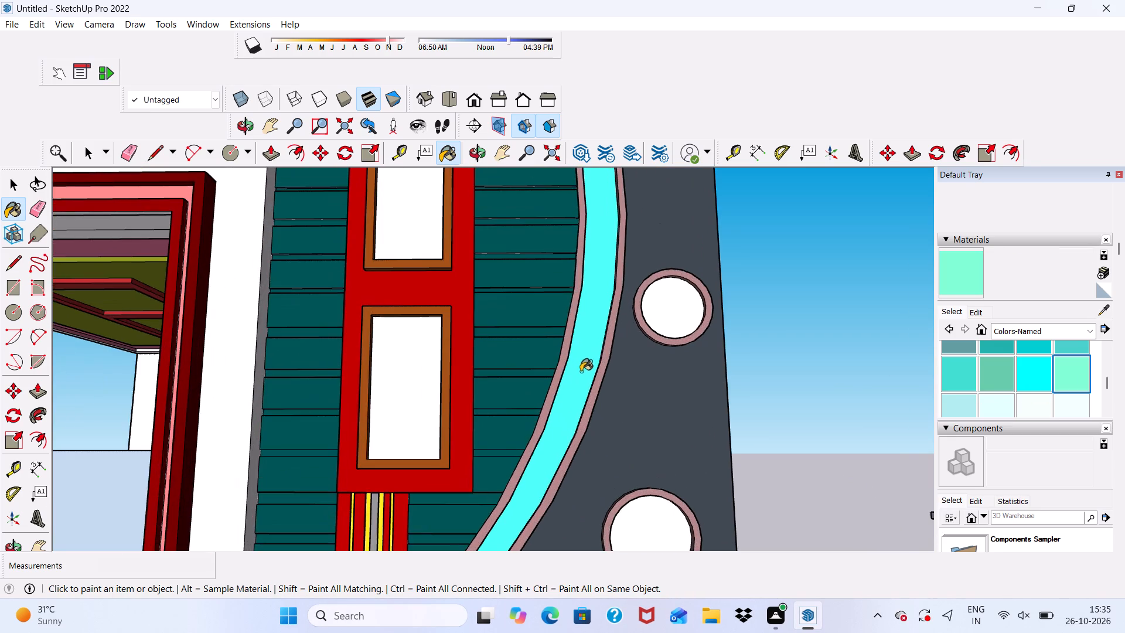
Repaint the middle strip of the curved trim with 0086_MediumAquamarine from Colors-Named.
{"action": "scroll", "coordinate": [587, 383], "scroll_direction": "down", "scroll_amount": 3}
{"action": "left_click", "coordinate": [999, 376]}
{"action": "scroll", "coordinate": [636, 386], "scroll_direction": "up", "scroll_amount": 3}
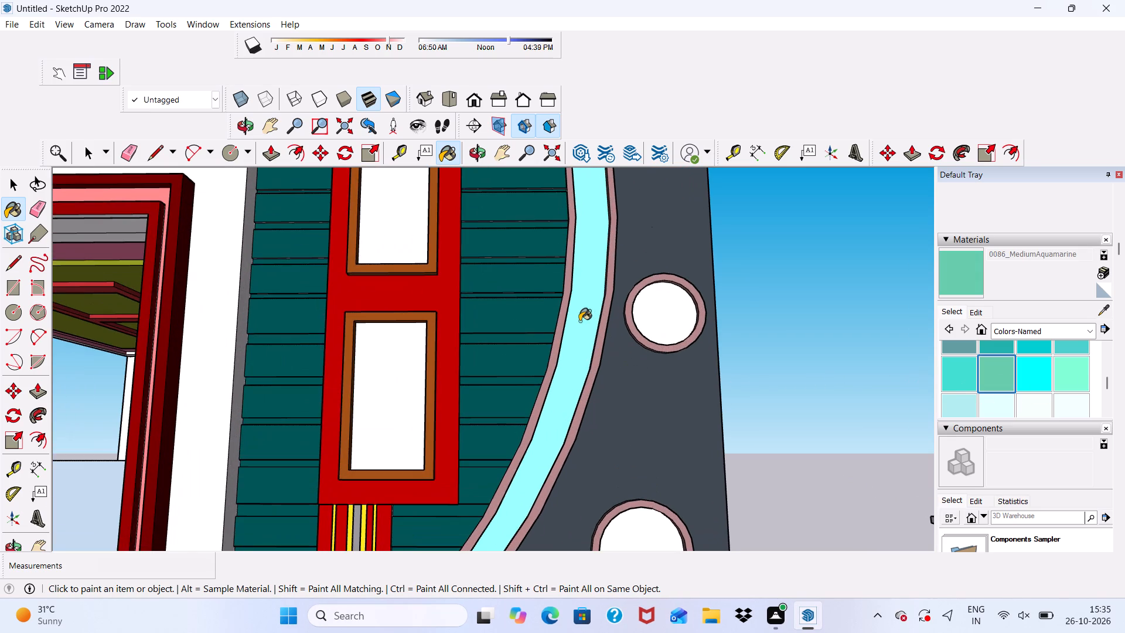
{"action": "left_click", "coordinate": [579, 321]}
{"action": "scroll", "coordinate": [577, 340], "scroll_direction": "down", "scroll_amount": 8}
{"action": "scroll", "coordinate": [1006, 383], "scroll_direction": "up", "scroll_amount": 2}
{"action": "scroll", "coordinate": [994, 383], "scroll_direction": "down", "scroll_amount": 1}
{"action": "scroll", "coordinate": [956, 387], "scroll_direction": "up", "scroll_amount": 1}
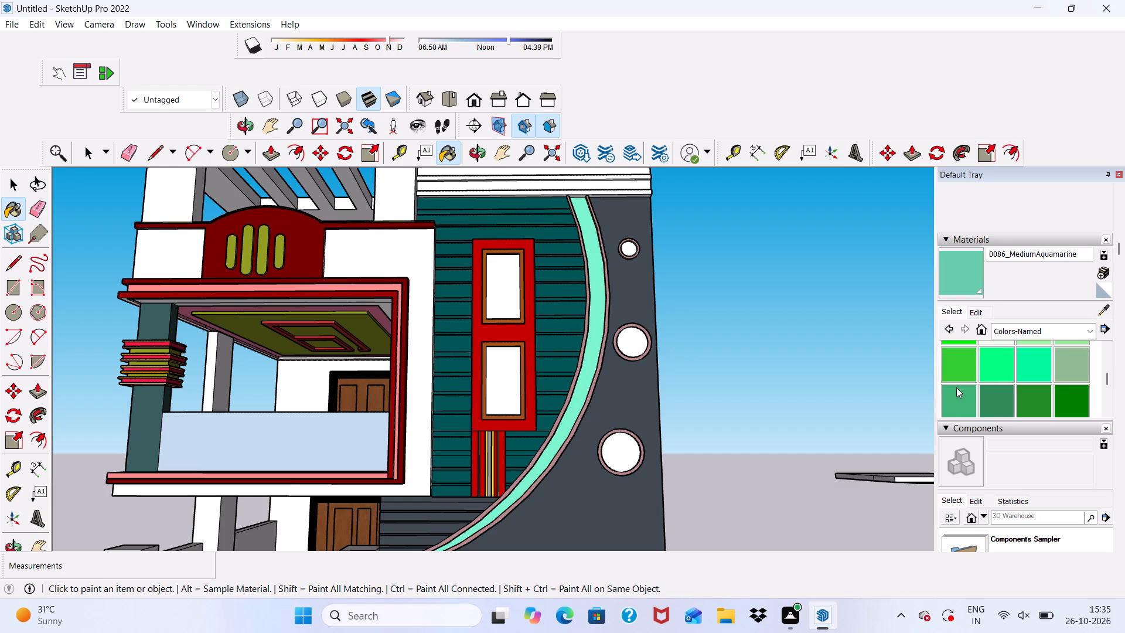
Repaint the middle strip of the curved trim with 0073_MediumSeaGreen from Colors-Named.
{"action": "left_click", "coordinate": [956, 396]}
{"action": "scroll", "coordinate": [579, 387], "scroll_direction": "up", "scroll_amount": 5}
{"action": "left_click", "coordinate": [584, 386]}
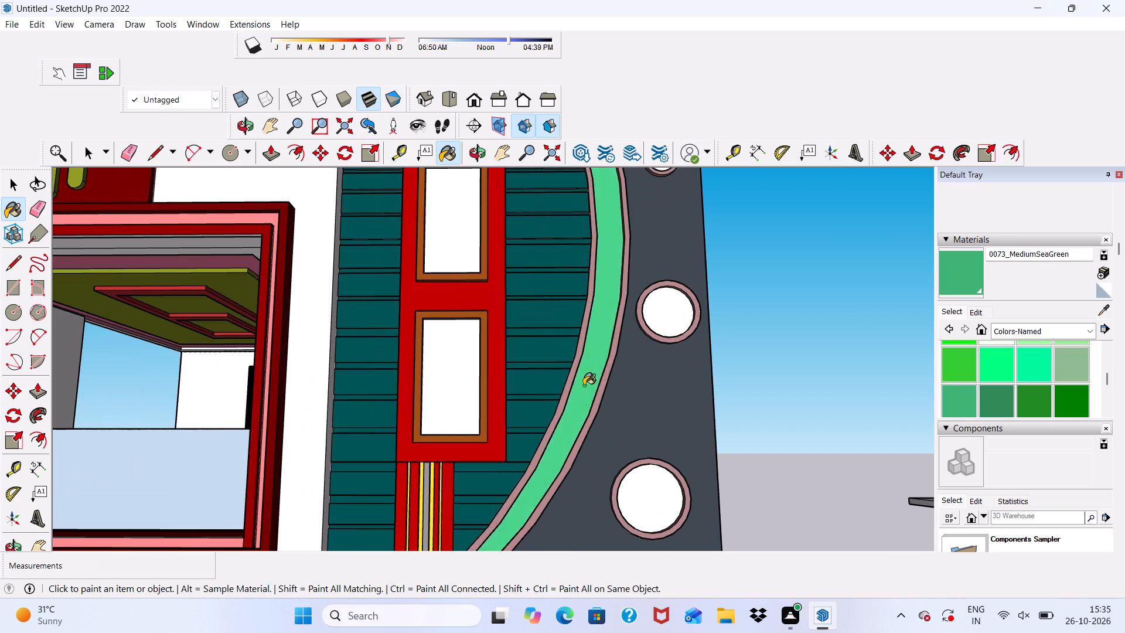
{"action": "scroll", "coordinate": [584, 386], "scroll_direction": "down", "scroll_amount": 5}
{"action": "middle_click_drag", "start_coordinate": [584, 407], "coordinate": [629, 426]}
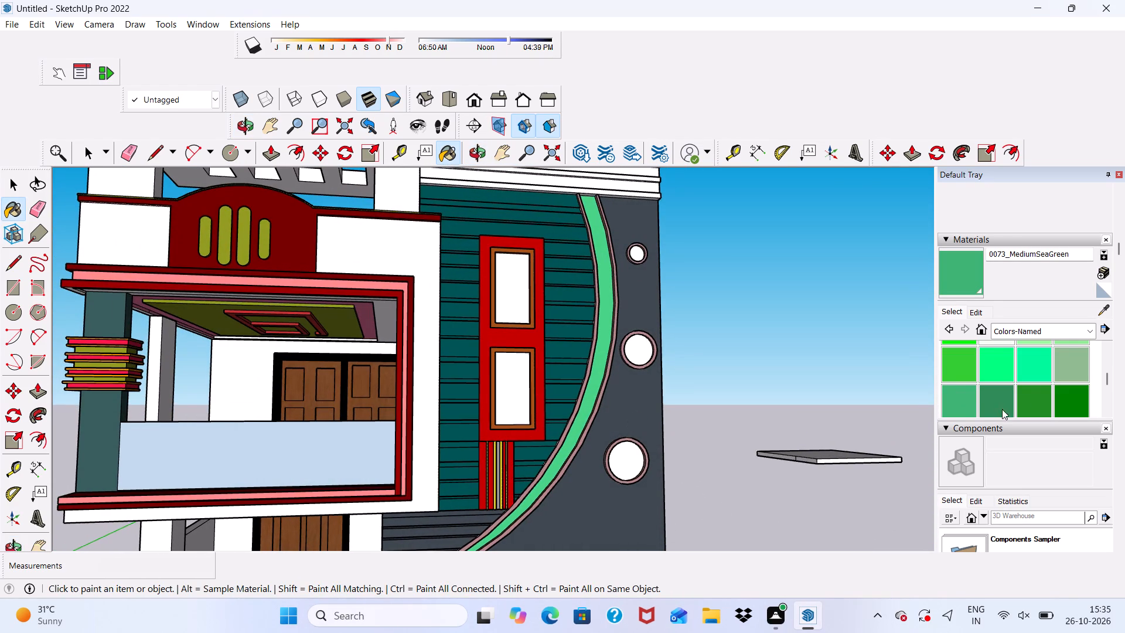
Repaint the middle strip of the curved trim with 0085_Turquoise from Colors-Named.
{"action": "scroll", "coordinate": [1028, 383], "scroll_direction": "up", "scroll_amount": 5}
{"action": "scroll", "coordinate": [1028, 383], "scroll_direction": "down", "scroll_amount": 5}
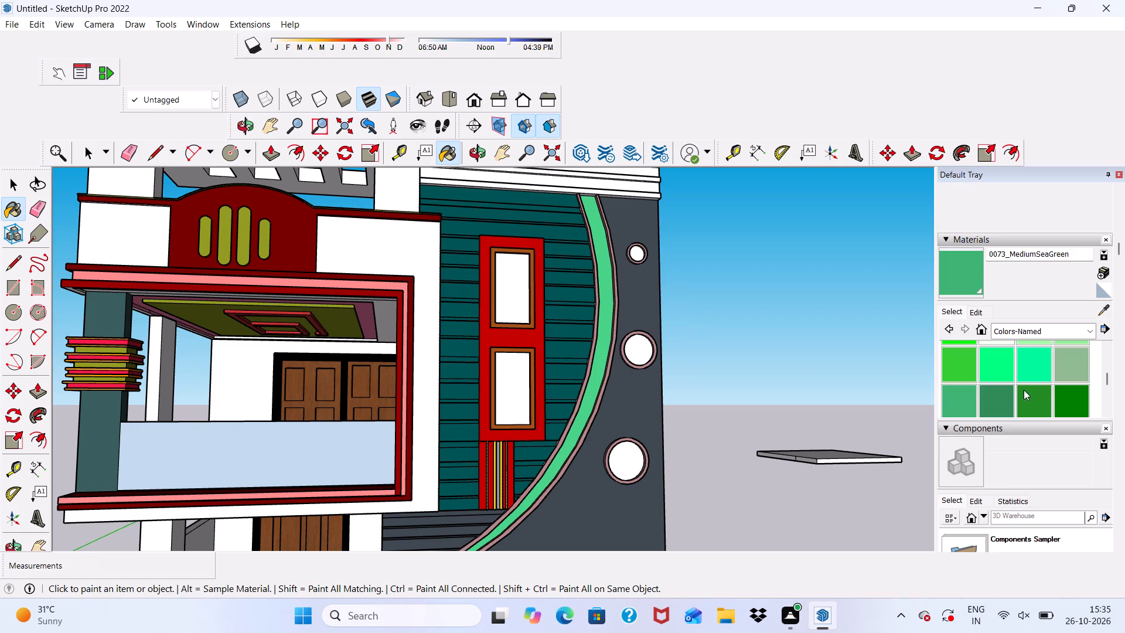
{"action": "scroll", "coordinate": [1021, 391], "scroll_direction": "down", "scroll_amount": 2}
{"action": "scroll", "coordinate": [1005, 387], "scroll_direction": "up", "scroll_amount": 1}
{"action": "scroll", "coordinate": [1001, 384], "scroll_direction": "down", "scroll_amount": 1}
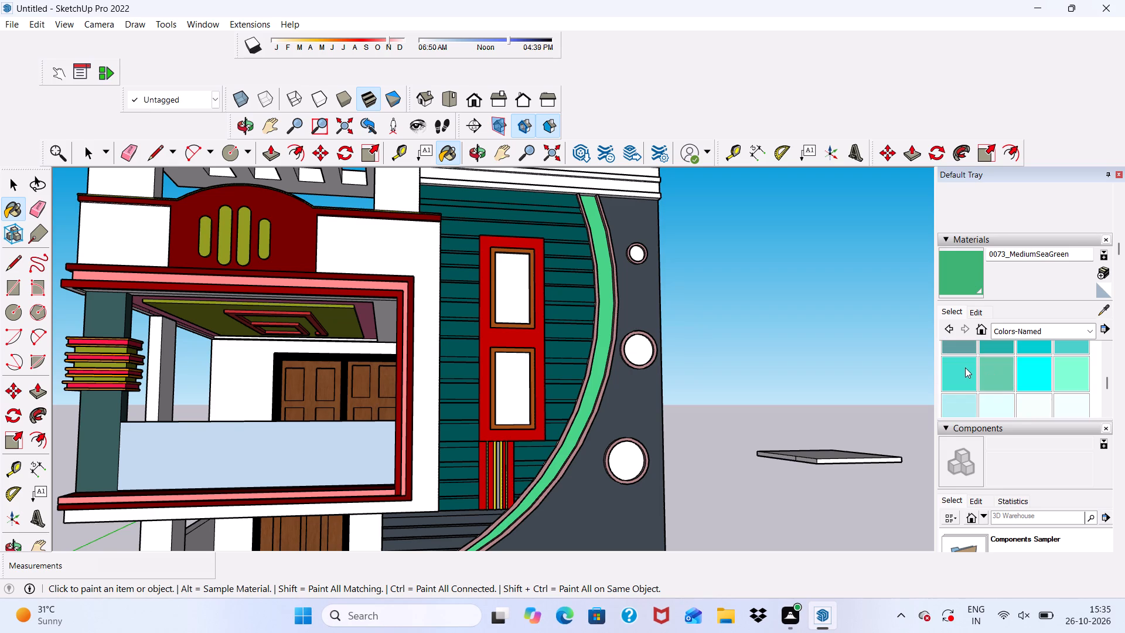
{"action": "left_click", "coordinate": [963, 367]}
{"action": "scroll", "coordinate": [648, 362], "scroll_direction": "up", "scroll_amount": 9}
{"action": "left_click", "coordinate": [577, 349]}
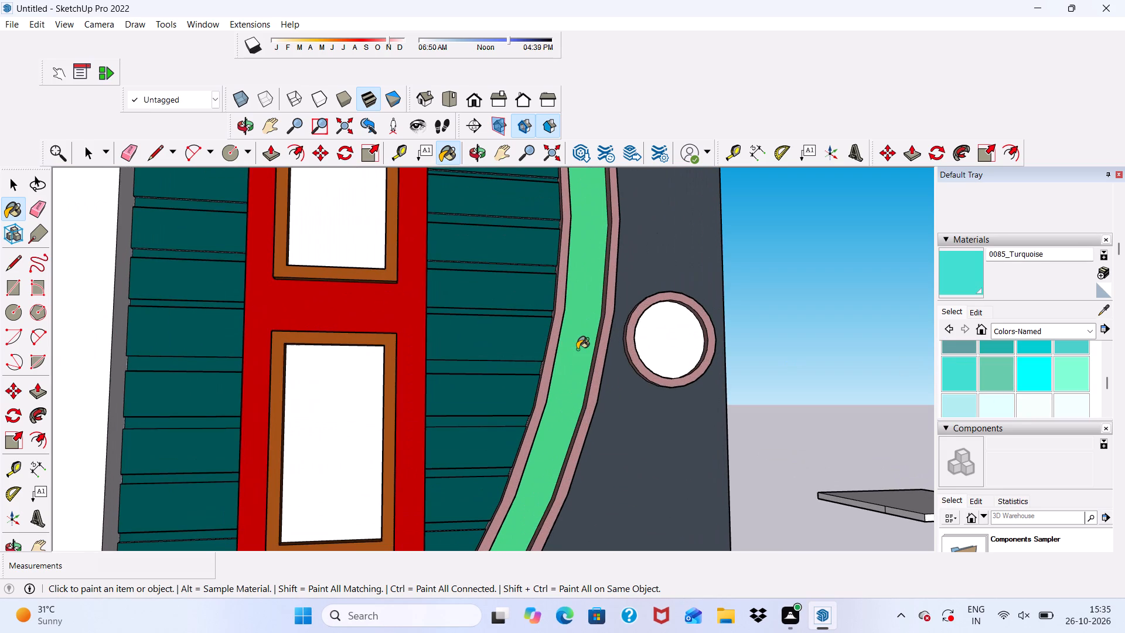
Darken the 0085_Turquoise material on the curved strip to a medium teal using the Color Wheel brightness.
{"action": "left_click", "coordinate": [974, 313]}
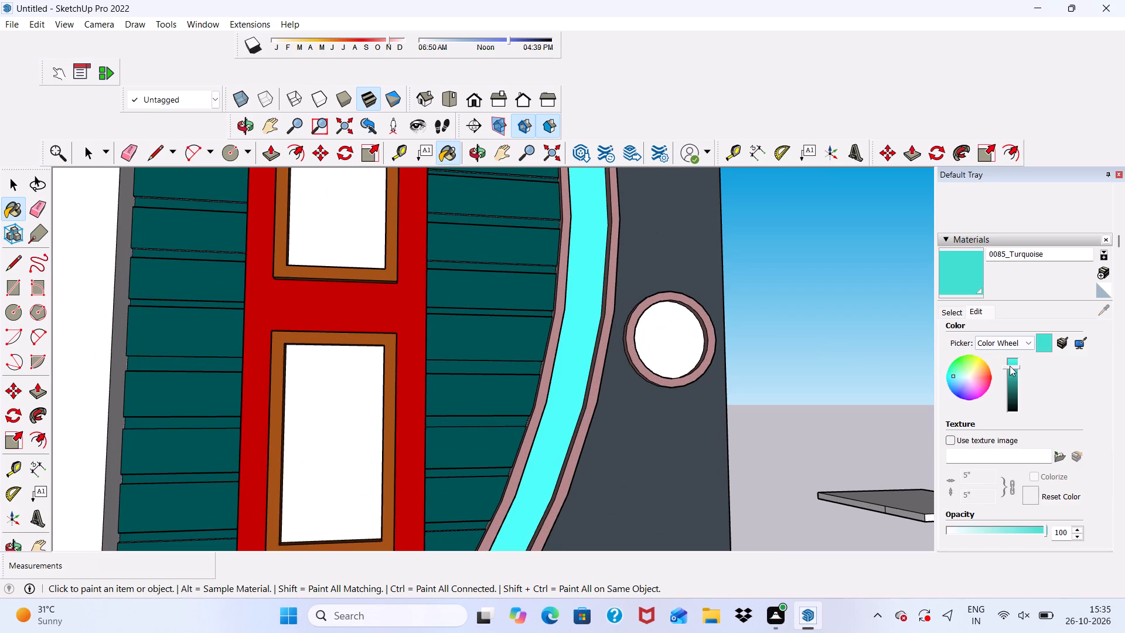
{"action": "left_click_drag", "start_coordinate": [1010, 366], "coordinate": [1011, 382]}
Examine the house front from several angles and distances to judge the strip's colour against the panel, bands and lower wall.
{"action": "scroll", "coordinate": [489, 242], "scroll_direction": "down", "scroll_amount": 5}
{"action": "middle_click_drag", "start_coordinate": [566, 342], "coordinate": [440, 375]}
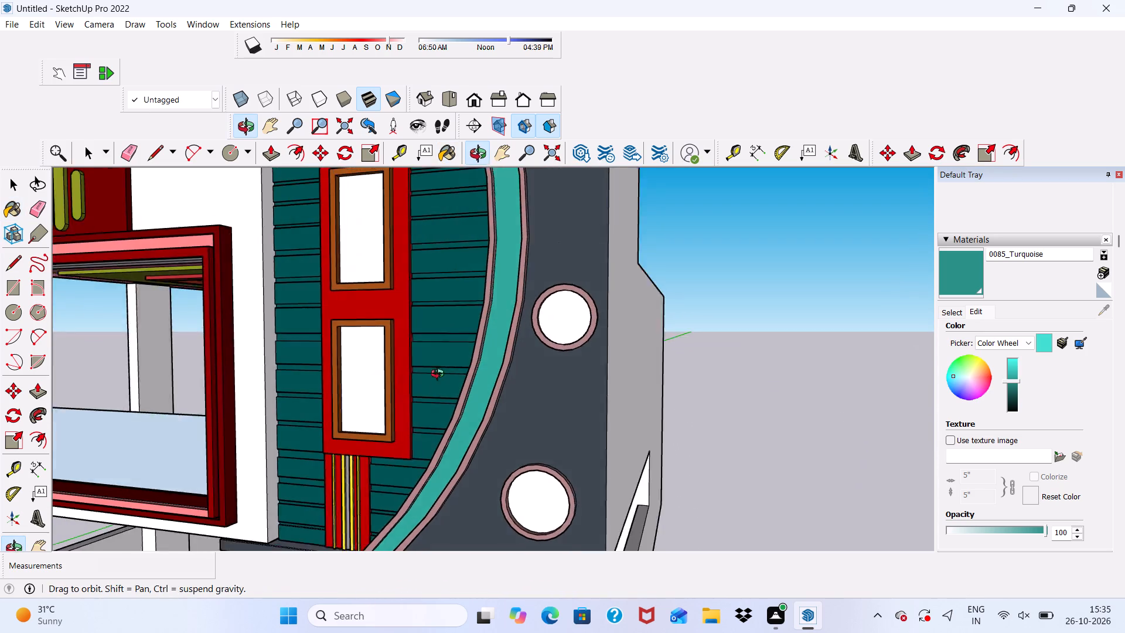
{"action": "middle_click_drag", "start_coordinate": [440, 375], "coordinate": [420, 388]}
{"action": "scroll", "coordinate": [420, 373], "scroll_direction": "up", "scroll_amount": 1}
{"action": "scroll", "coordinate": [420, 367], "scroll_direction": "down", "scroll_amount": 9}
{"action": "middle_click_drag", "start_coordinate": [421, 367], "coordinate": [474, 294]}
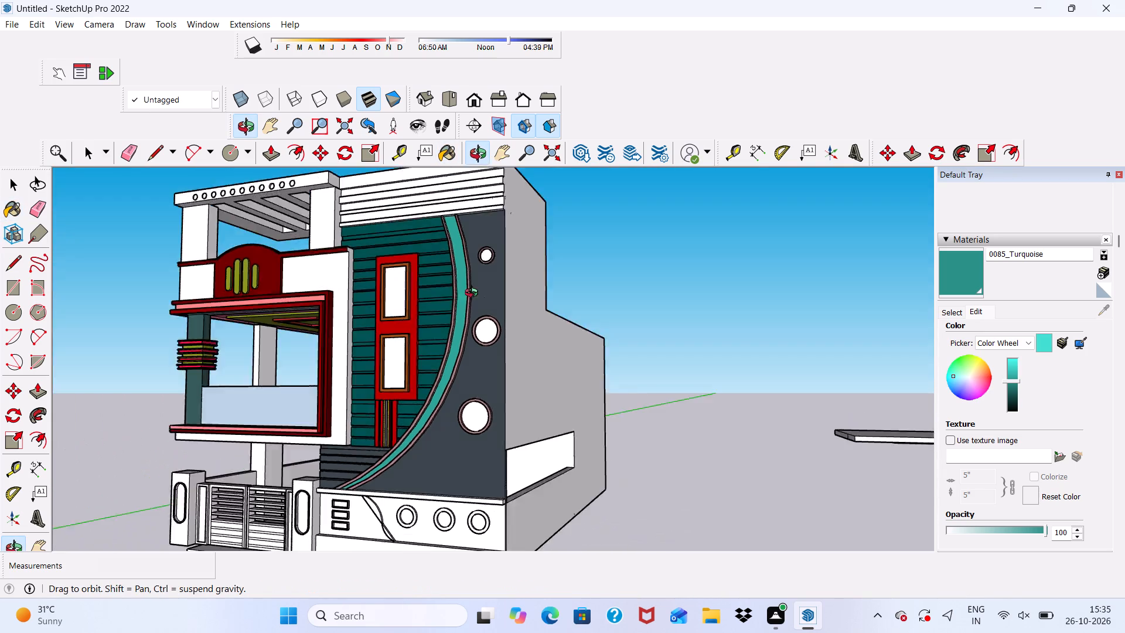
{"action": "middle_click_drag", "start_coordinate": [474, 294], "coordinate": [579, 301]}
{"action": "scroll", "coordinate": [582, 318], "scroll_direction": "down", "scroll_amount": 4}
{"action": "scroll", "coordinate": [520, 410], "scroll_direction": "up", "scroll_amount": 11}
{"action": "scroll", "coordinate": [451, 440], "scroll_direction": "down", "scroll_amount": 3}
{"action": "middle_click_drag", "start_coordinate": [450, 440], "coordinate": [400, 513]}
{"action": "scroll", "coordinate": [348, 456], "scroll_direction": "down", "scroll_amount": 5}
{"action": "scroll", "coordinate": [679, 449], "scroll_direction": "down", "scroll_amount": 1}
{"action": "key", "text": "space"}
{"action": "scroll", "coordinate": [549, 401], "scroll_direction": "up", "scroll_amount": 10}
{"action": "scroll", "coordinate": [539, 391], "scroll_direction": "down", "scroll_amount": 10}
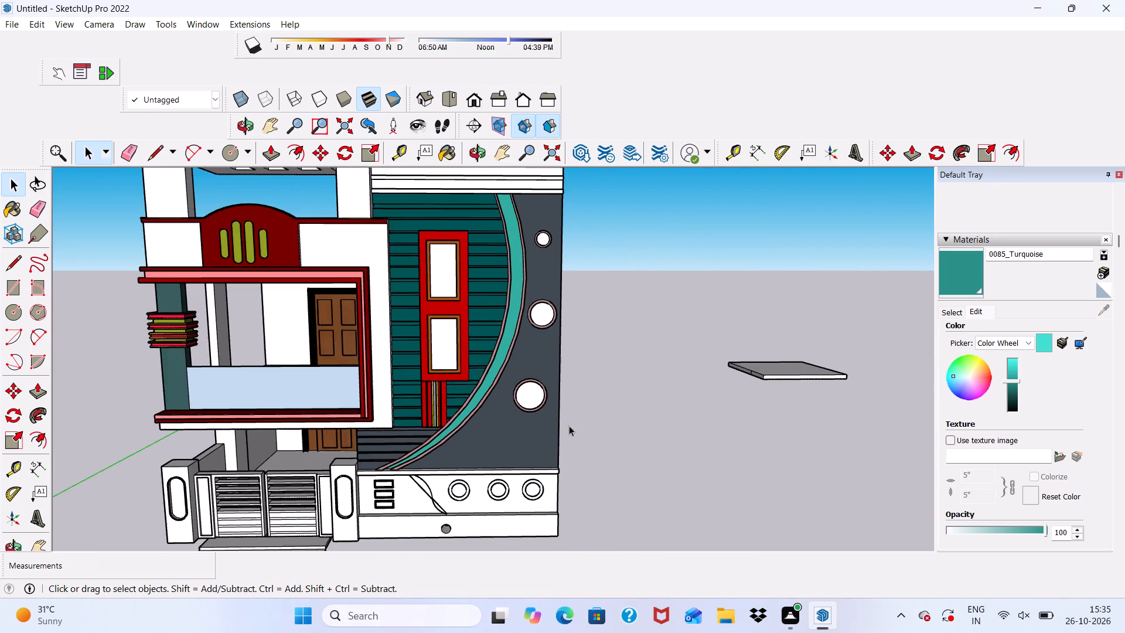
{"action": "middle_click_drag", "start_coordinate": [594, 426], "coordinate": [550, 329]}
{"action": "middle_click_drag", "start_coordinate": [472, 363], "coordinate": [567, 420]}
{"action": "scroll", "coordinate": [569, 420], "scroll_direction": "up", "scroll_amount": 2}
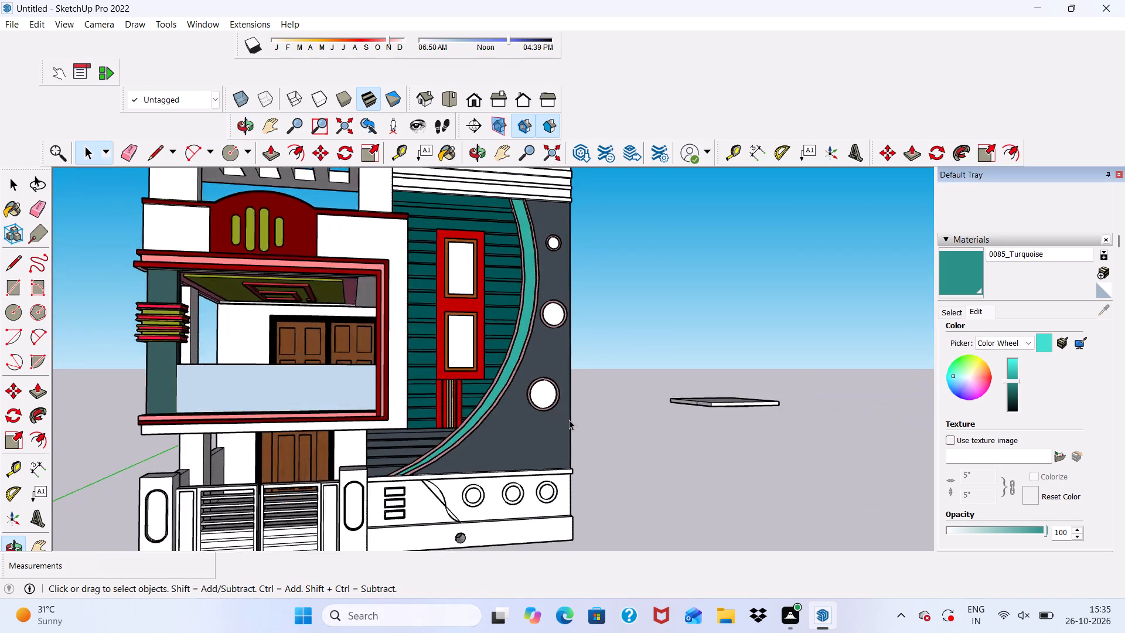
{"action": "scroll", "coordinate": [569, 420], "scroll_direction": "up", "scroll_amount": 2}
{"action": "scroll", "coordinate": [394, 321], "scroll_direction": "up", "scroll_amount": 8}
{"action": "left_click", "coordinate": [417, 298]}
{"action": "scroll", "coordinate": [417, 298], "scroll_direction": "down", "scroll_amount": 5}
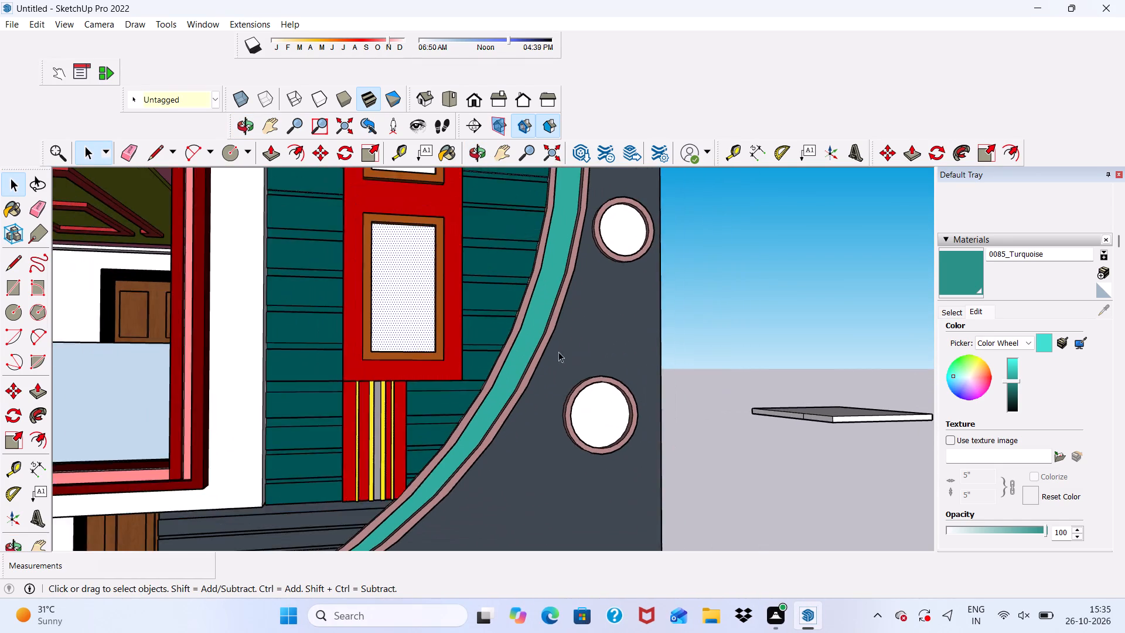
{"action": "left_click_drag", "start_coordinate": [685, 353], "coordinate": [688, 360]}
{"action": "scroll", "coordinate": [689, 355], "scroll_direction": "down", "scroll_amount": 3}
{"action": "middle_click_drag", "start_coordinate": [711, 388], "coordinate": [590, 443]}
{"action": "scroll", "coordinate": [529, 336], "scroll_direction": "down", "scroll_amount": 5}
{"action": "middle_click_drag", "start_coordinate": [561, 408], "coordinate": [562, 409]}
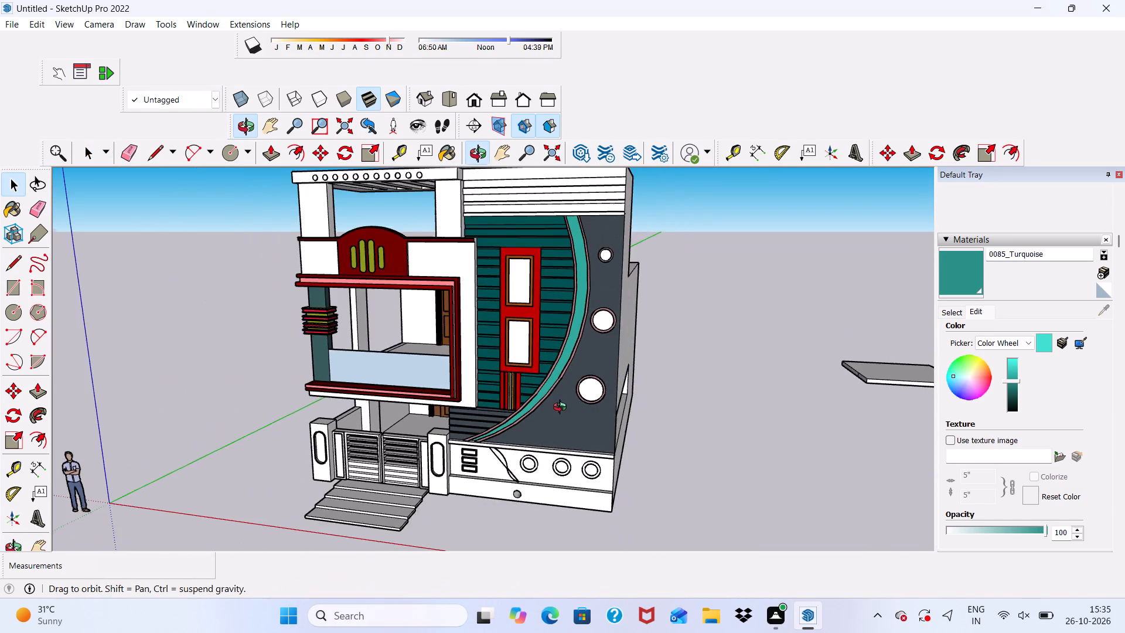
{"action": "middle_click_drag", "start_coordinate": [562, 409], "coordinate": [592, 376]}
{"action": "scroll", "coordinate": [594, 376], "scroll_direction": "up", "scroll_amount": 1}
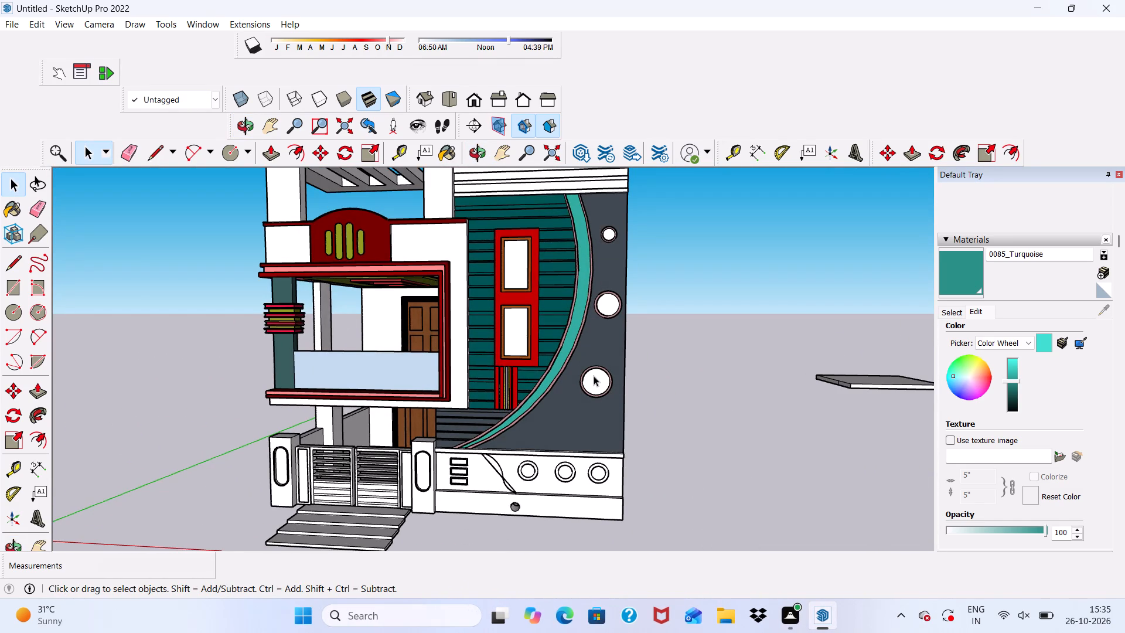
{"action": "scroll", "coordinate": [408, 385], "scroll_direction": "down", "scroll_amount": 3}
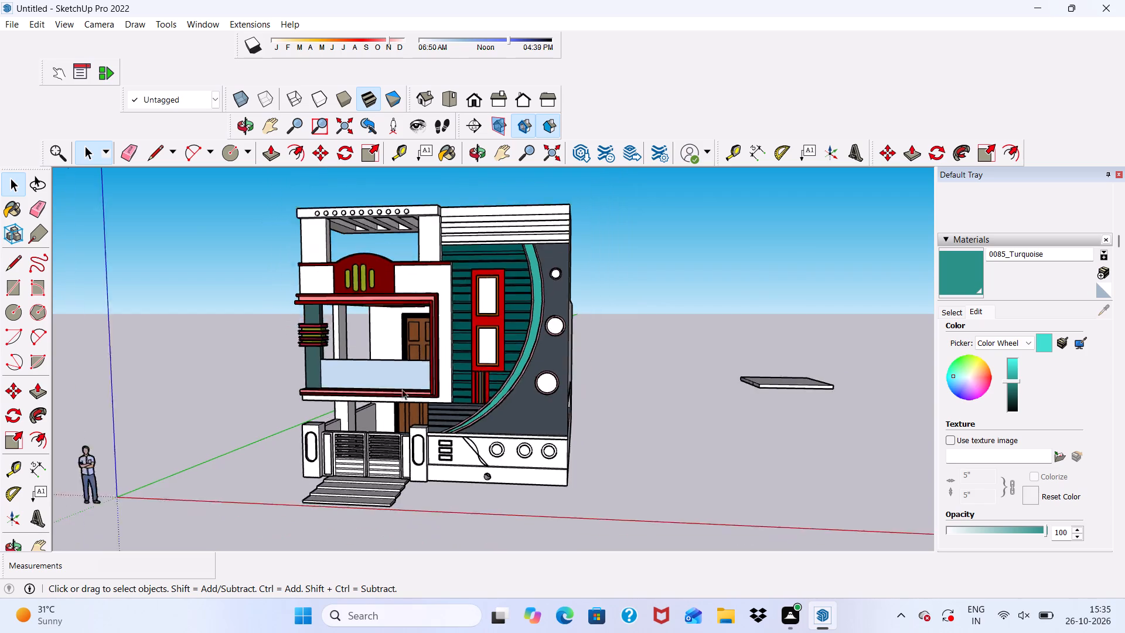
{"action": "scroll", "coordinate": [402, 389], "scroll_direction": "down", "scroll_amount": 2}
{"action": "scroll", "coordinate": [366, 448], "scroll_direction": "up", "scroll_amount": 6}
{"action": "scroll", "coordinate": [608, 444], "scroll_direction": "up", "scroll_amount": 4}
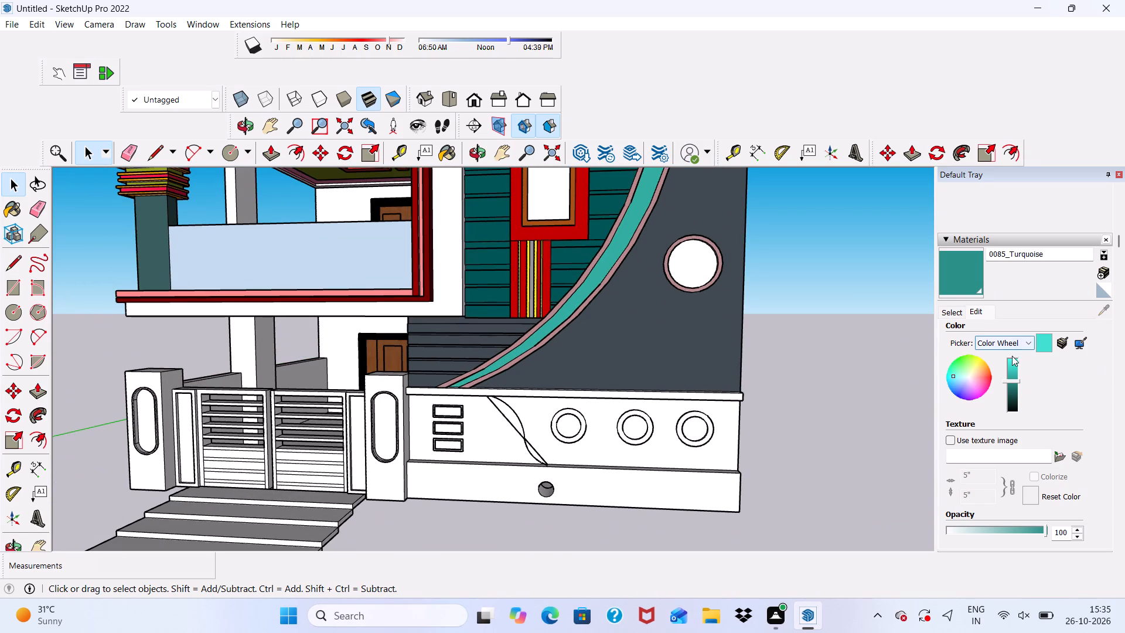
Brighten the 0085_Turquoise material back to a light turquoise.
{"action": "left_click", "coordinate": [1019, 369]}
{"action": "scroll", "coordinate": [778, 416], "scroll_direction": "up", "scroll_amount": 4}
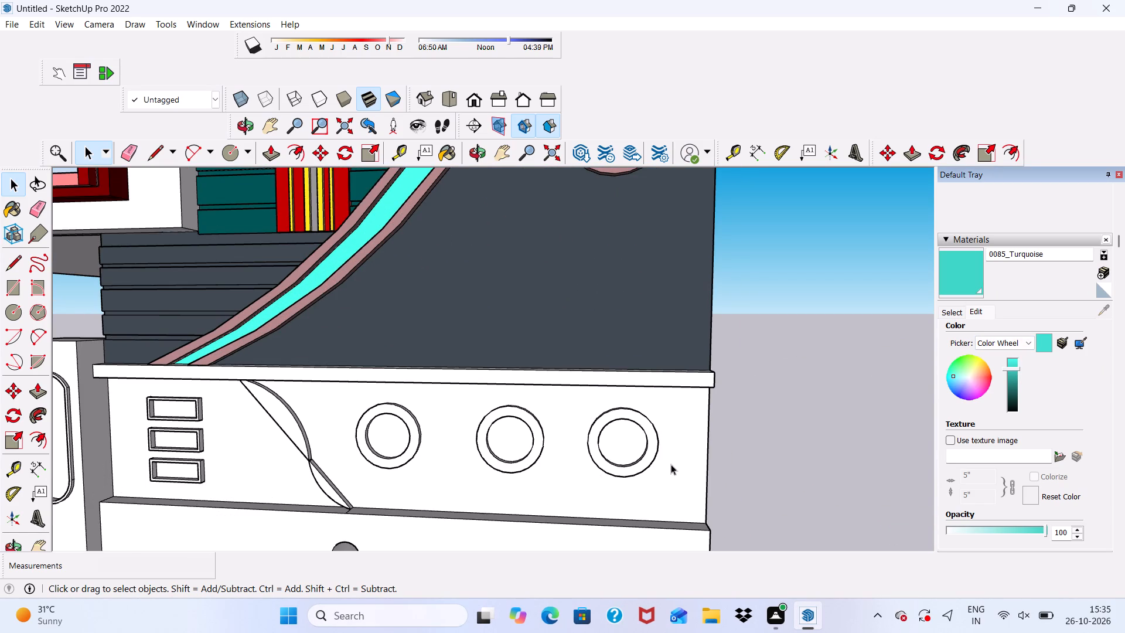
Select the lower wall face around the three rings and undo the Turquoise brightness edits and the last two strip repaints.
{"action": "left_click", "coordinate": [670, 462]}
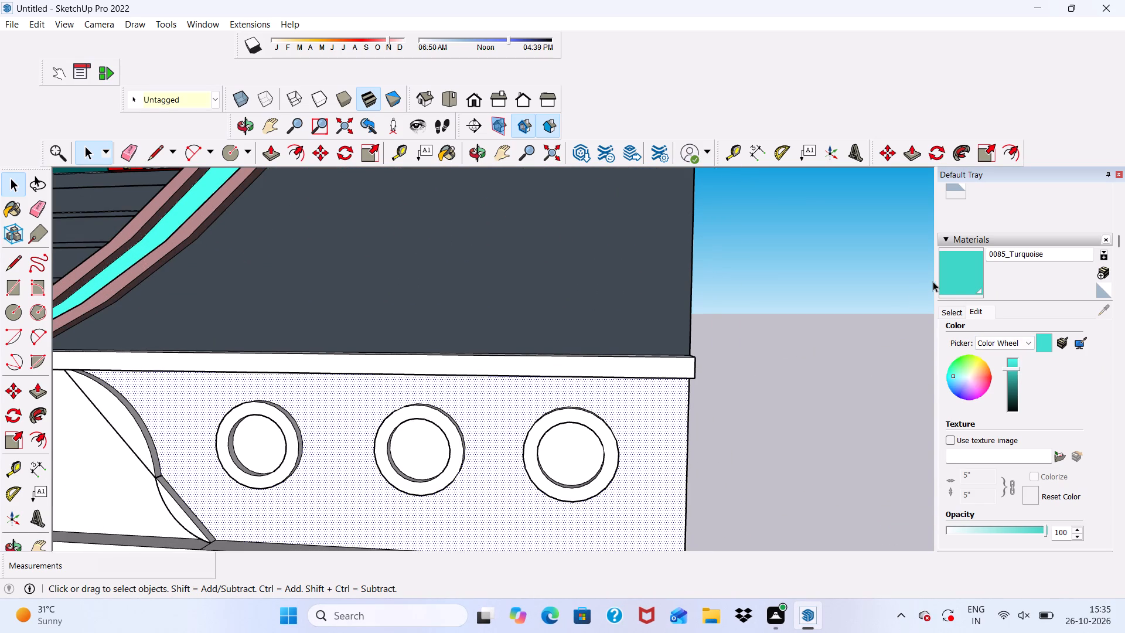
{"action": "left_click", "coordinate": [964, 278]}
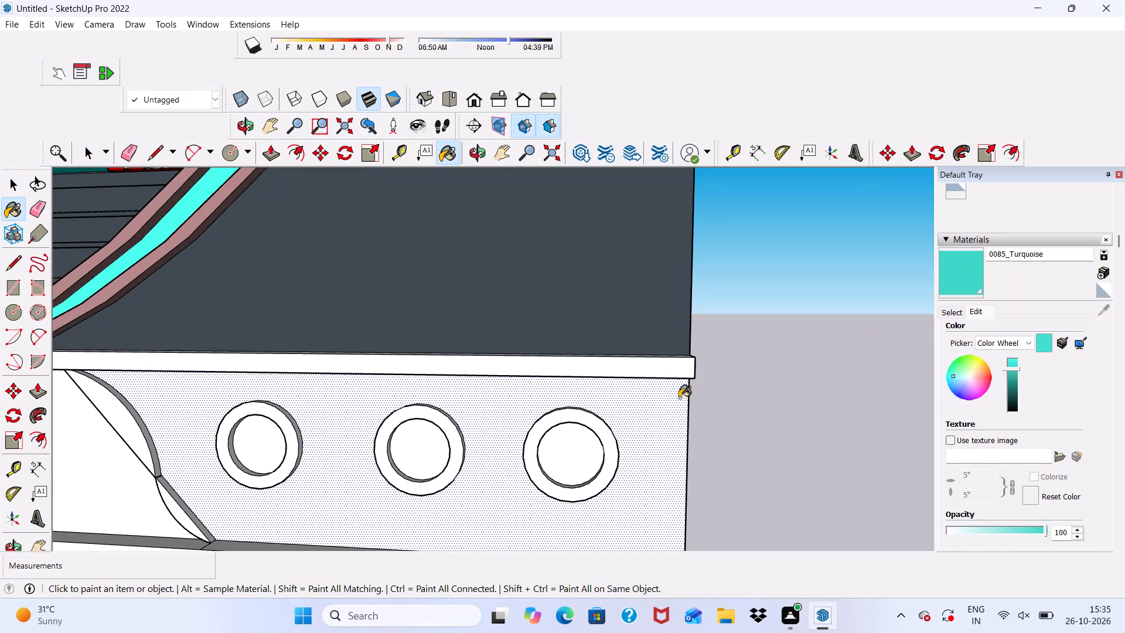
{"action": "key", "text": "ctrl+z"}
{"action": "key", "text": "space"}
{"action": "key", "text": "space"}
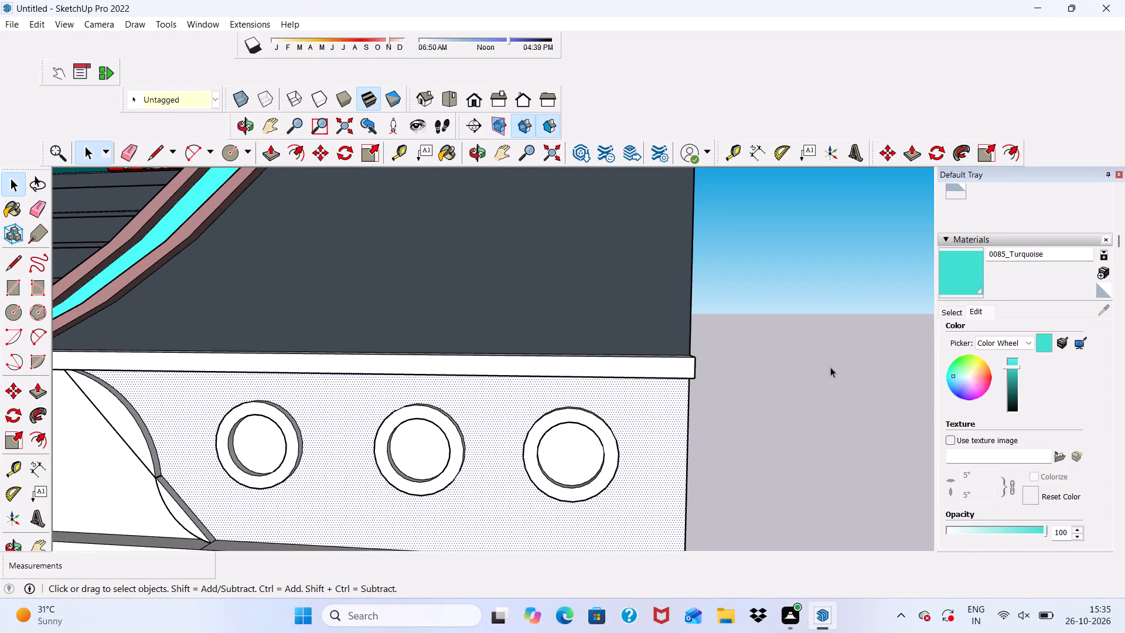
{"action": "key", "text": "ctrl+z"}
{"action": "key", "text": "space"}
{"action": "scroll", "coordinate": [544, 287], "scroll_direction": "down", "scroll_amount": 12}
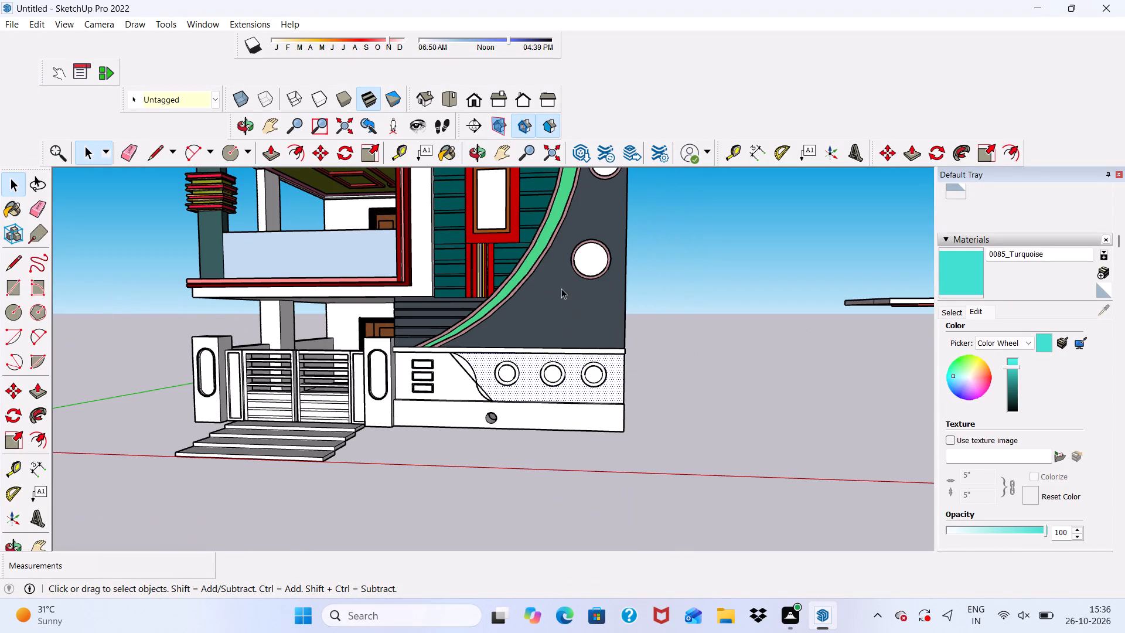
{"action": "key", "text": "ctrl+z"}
Darken 0085_Turquoise slightly with the Color Wheel brightness and paint the middle strip of the curved trim with it.
{"action": "left_click", "coordinate": [973, 271]}
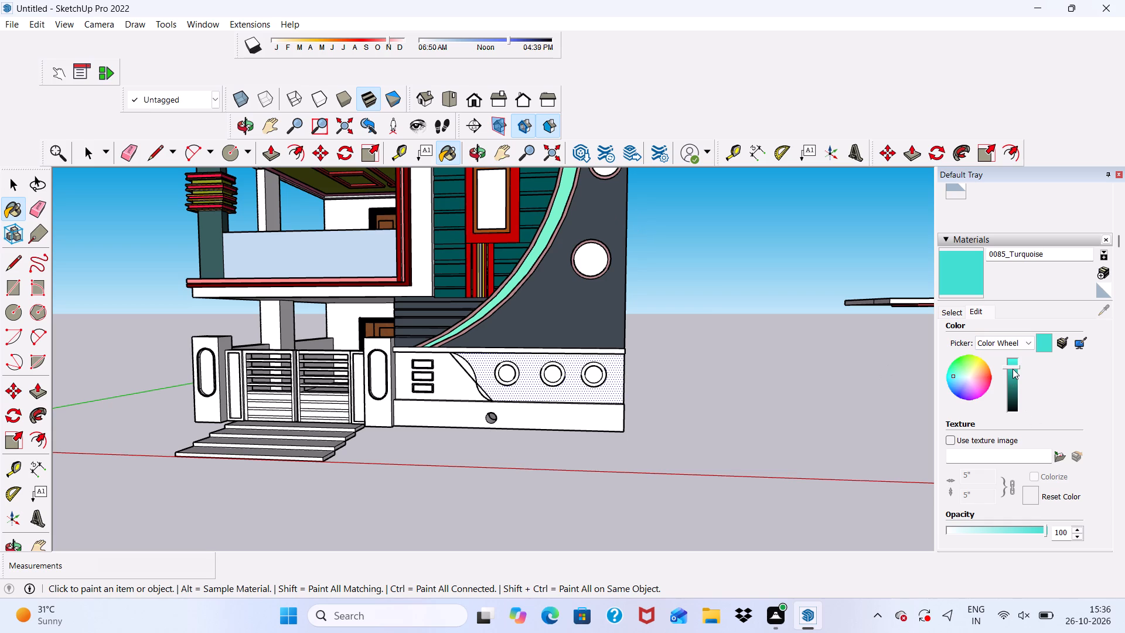
{"action": "left_click_drag", "start_coordinate": [1012, 369], "coordinate": [1014, 377]}
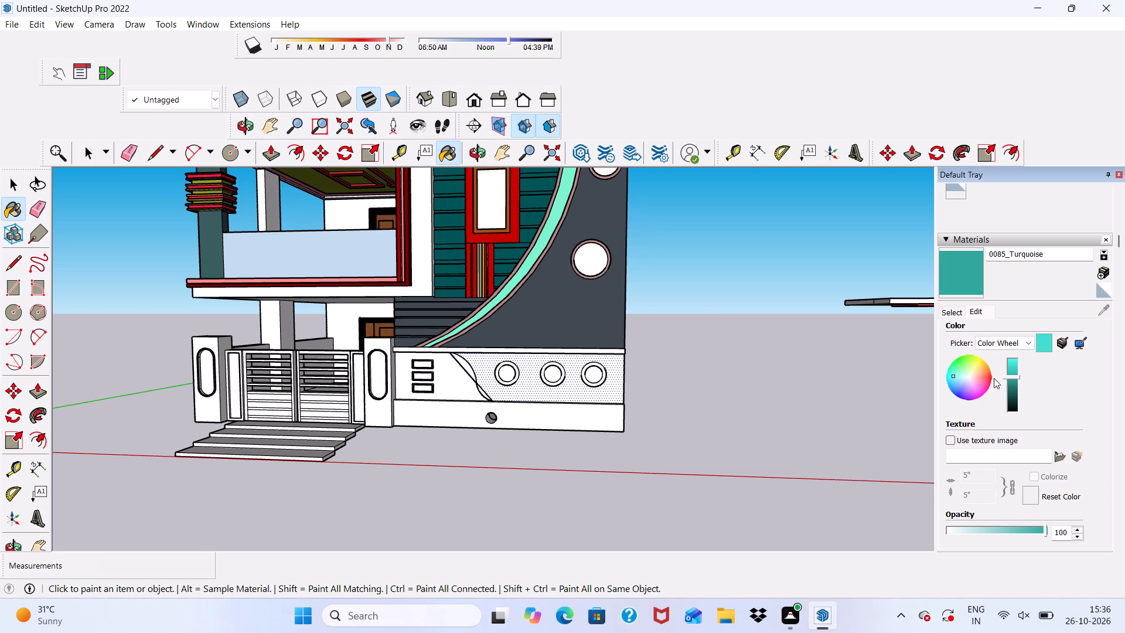
{"action": "scroll", "coordinate": [862, 367], "scroll_direction": "down", "scroll_amount": 9}
{"action": "scroll", "coordinate": [772, 332], "scroll_direction": "up", "scroll_amount": 4}
{"action": "scroll", "coordinate": [892, 343], "scroll_direction": "up", "scroll_amount": 1}
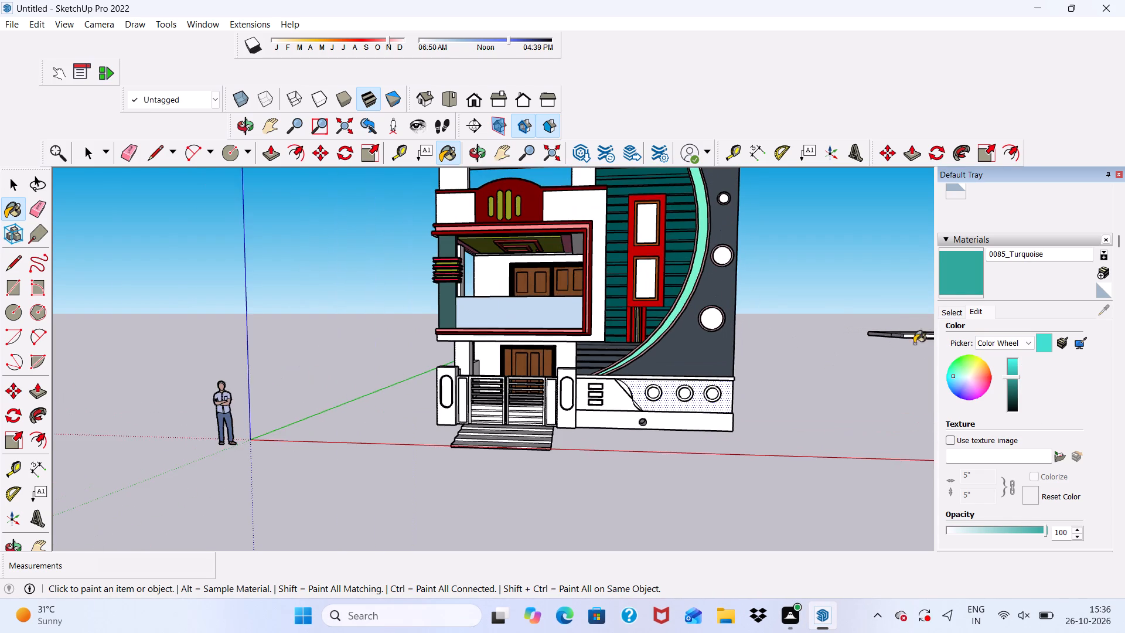
{"action": "left_click", "coordinate": [950, 271]}
{"action": "scroll", "coordinate": [673, 273], "scroll_direction": "up", "scroll_amount": 10}
{"action": "left_click", "coordinate": [667, 285]}
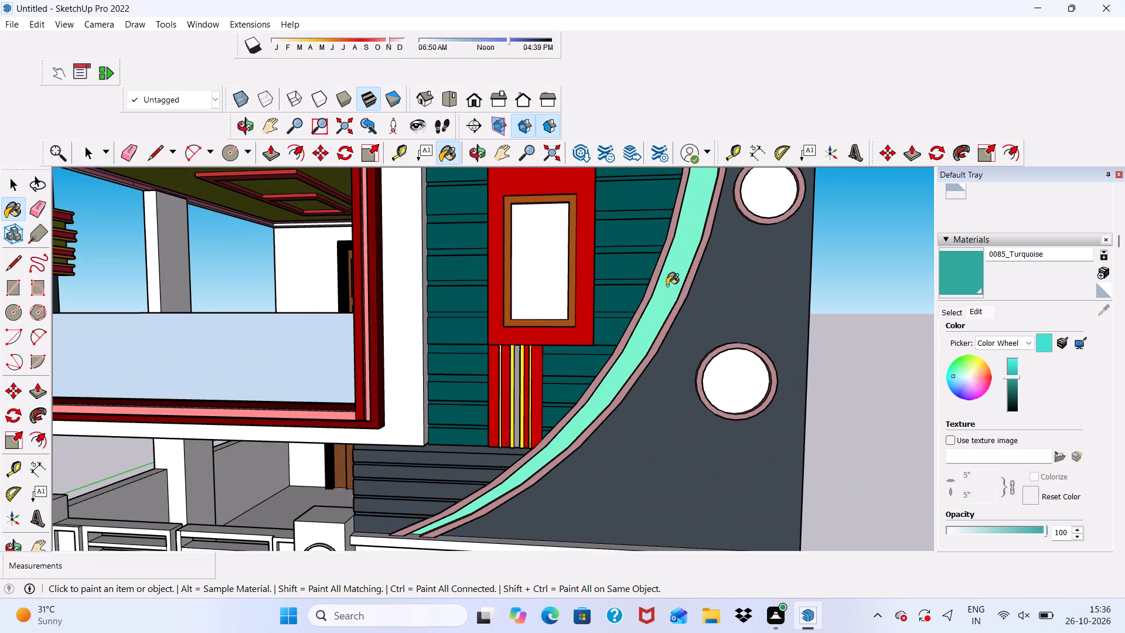
Paint the lower wall face around the three rings with the darkened 0085_Turquoise.
{"action": "scroll", "coordinate": [667, 285], "scroll_direction": "down", "scroll_amount": 5}
{"action": "middle_click_drag", "start_coordinate": [604, 376], "coordinate": [664, 306]}
{"action": "scroll", "coordinate": [604, 376], "scroll_direction": "up", "scroll_amount": 1}
{"action": "scroll", "coordinate": [645, 460], "scroll_direction": "up", "scroll_amount": 6}
{"action": "left_click", "coordinate": [644, 461]}
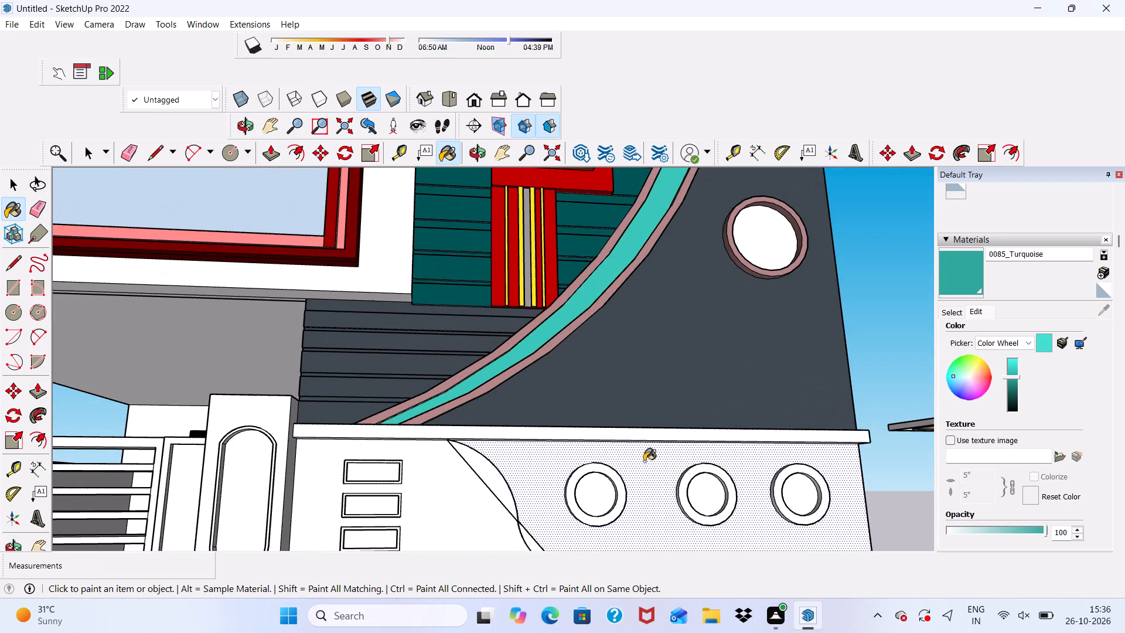
Darken the 0085_Turquoise material further to a deeper teal for the curved strip and lower wall, and clear the selection.
{"action": "scroll", "coordinate": [587, 437], "scroll_direction": "down", "scroll_amount": 7}
{"action": "middle_click_drag", "start_coordinate": [609, 435], "coordinate": [564, 524]}
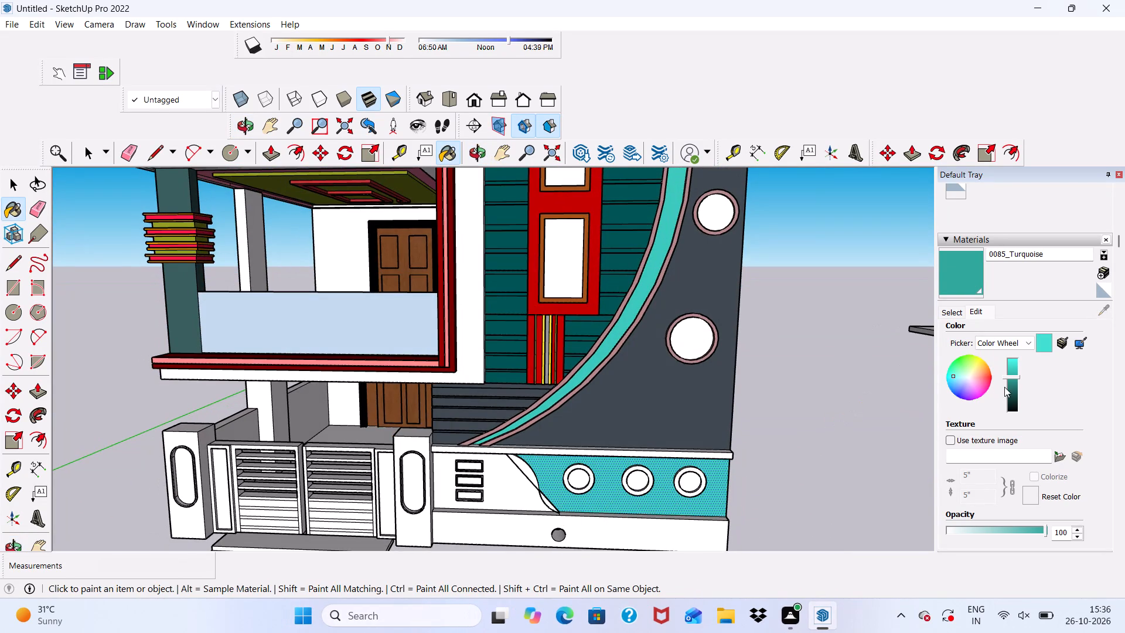
{"action": "left_click_drag", "start_coordinate": [1014, 377], "coordinate": [1014, 384]}
{"action": "scroll", "coordinate": [721, 362], "scroll_direction": "down", "scroll_amount": 4}
{"action": "scroll", "coordinate": [714, 440], "scroll_direction": "up", "scroll_amount": 5}
{"action": "scroll", "coordinate": [714, 440], "scroll_direction": "down", "scroll_amount": 3}
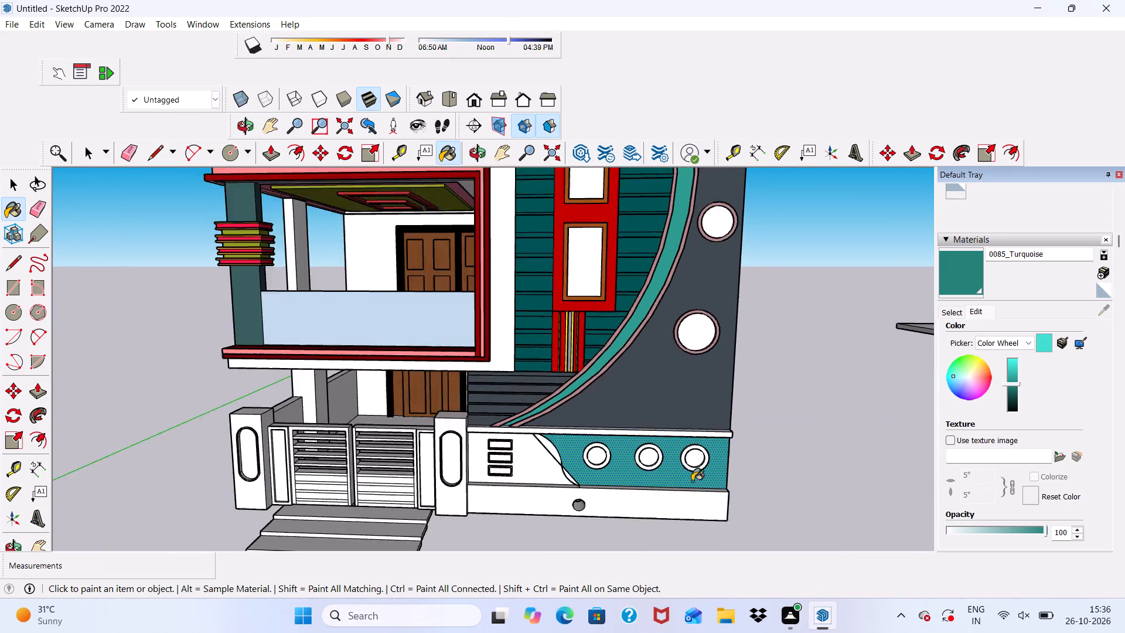
{"action": "scroll", "coordinate": [692, 481], "scroll_direction": "down", "scroll_amount": 1}
{"action": "scroll", "coordinate": [675, 489], "scroll_direction": "up", "scroll_amount": 4}
{"action": "middle_click_drag", "start_coordinate": [664, 489], "coordinate": [645, 409]}
{"action": "key", "text": "space"}
{"action": "left_click", "coordinate": [844, 400]}
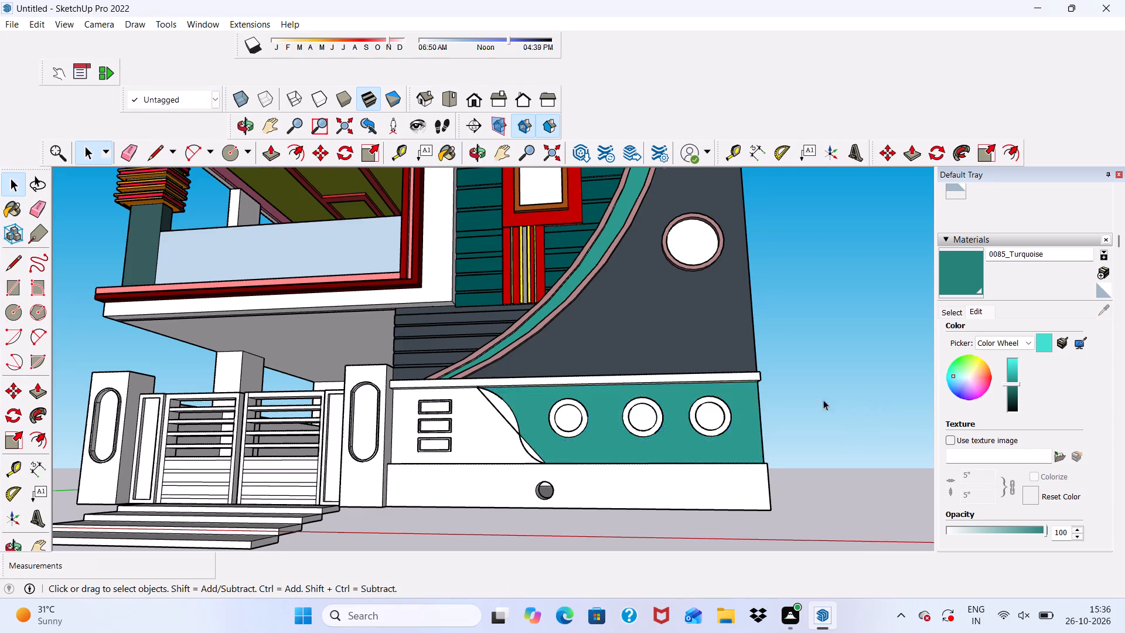
Paint the front face of the first lower-wall ring, nearest the gate, with 0119_RosyBrown.
{"action": "scroll", "coordinate": [780, 421], "scroll_direction": "down", "scroll_amount": 3}
{"action": "scroll", "coordinate": [696, 445], "scroll_direction": "up", "scroll_amount": 11}
{"action": "scroll", "coordinate": [499, 385], "scroll_direction": "down", "scroll_amount": 4}
{"action": "middle_click_drag", "start_coordinate": [498, 385], "coordinate": [486, 478]}
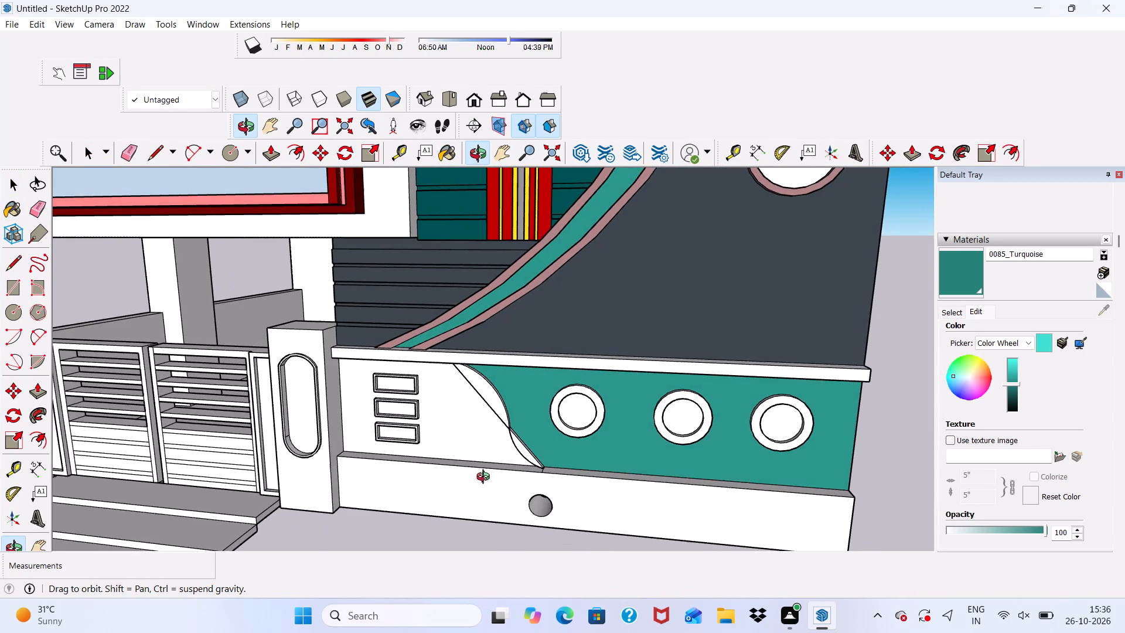
{"action": "middle_click_drag", "start_coordinate": [486, 478], "coordinate": [485, 478]}
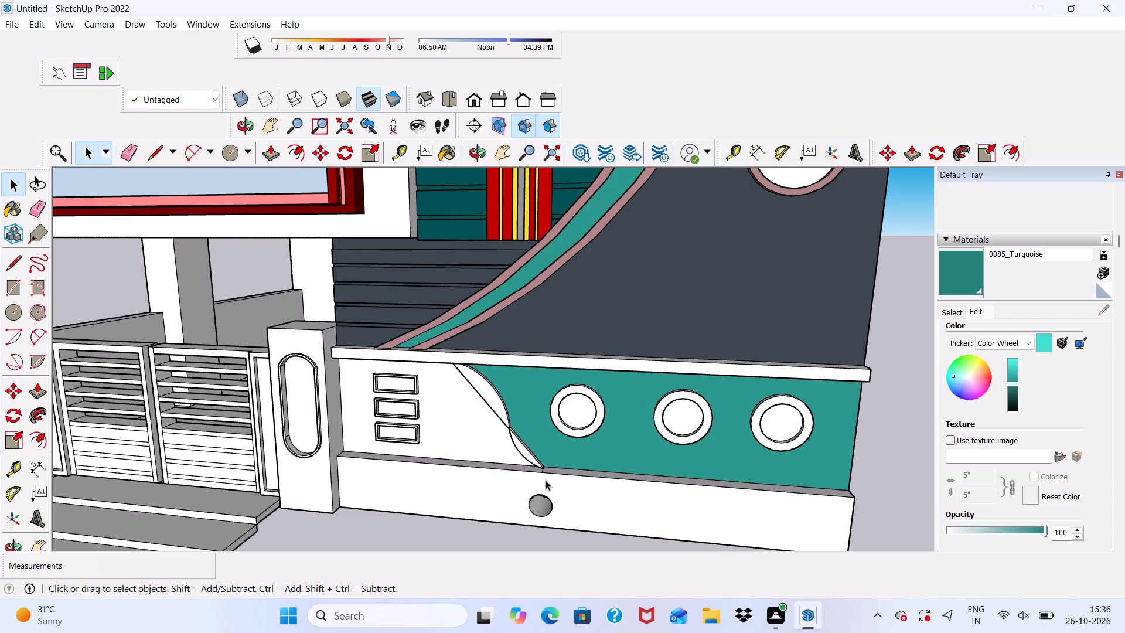
{"action": "left_click", "coordinate": [956, 318]}
{"action": "scroll", "coordinate": [862, 350], "scroll_direction": "down", "scroll_amount": 4}
{"action": "scroll", "coordinate": [1016, 367], "scroll_direction": "down", "scroll_amount": 2}
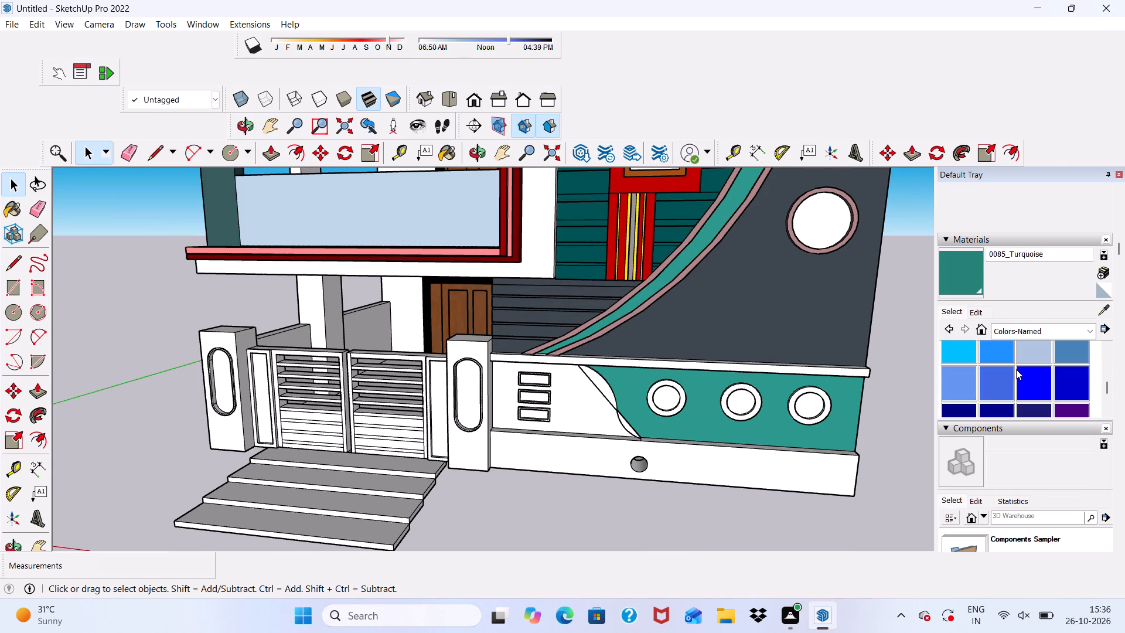
{"action": "scroll", "coordinate": [1015, 369], "scroll_direction": "down", "scroll_amount": 3}
{"action": "scroll", "coordinate": [1029, 375], "scroll_direction": "up", "scroll_amount": 1}
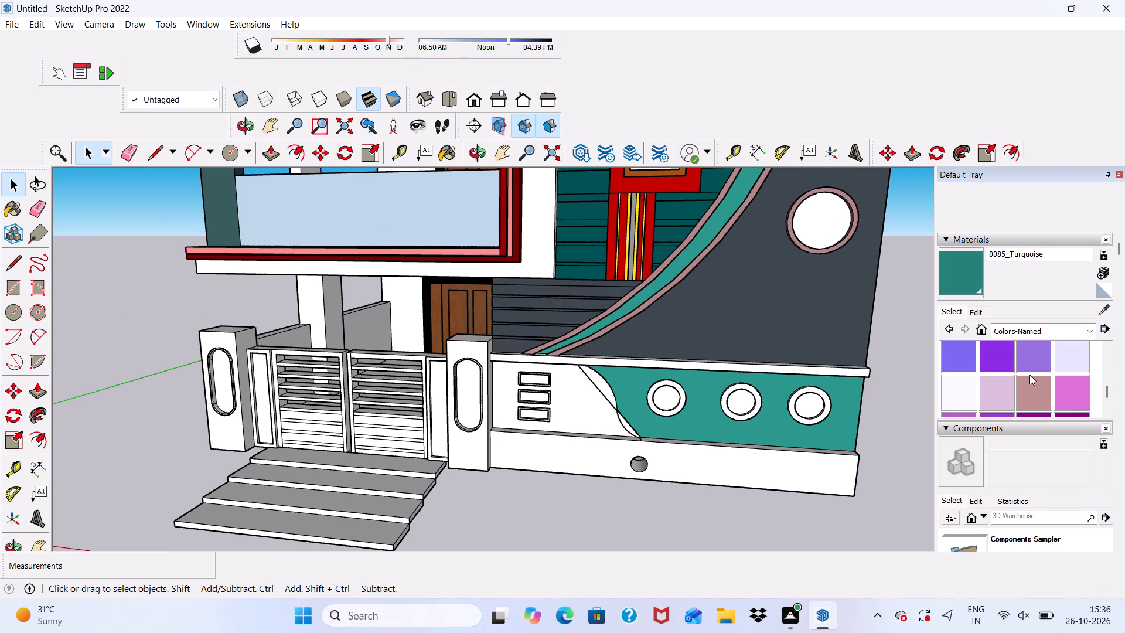
{"action": "left_click", "coordinate": [1028, 384]}
{"action": "scroll", "coordinate": [589, 474], "scroll_direction": "up", "scroll_amount": 2}
{"action": "scroll", "coordinate": [687, 353], "scroll_direction": "up", "scroll_amount": 11}
{"action": "scroll", "coordinate": [676, 358], "scroll_direction": "down", "scroll_amount": 1}
{"action": "scroll", "coordinate": [665, 380], "scroll_direction": "up", "scroll_amount": 4}
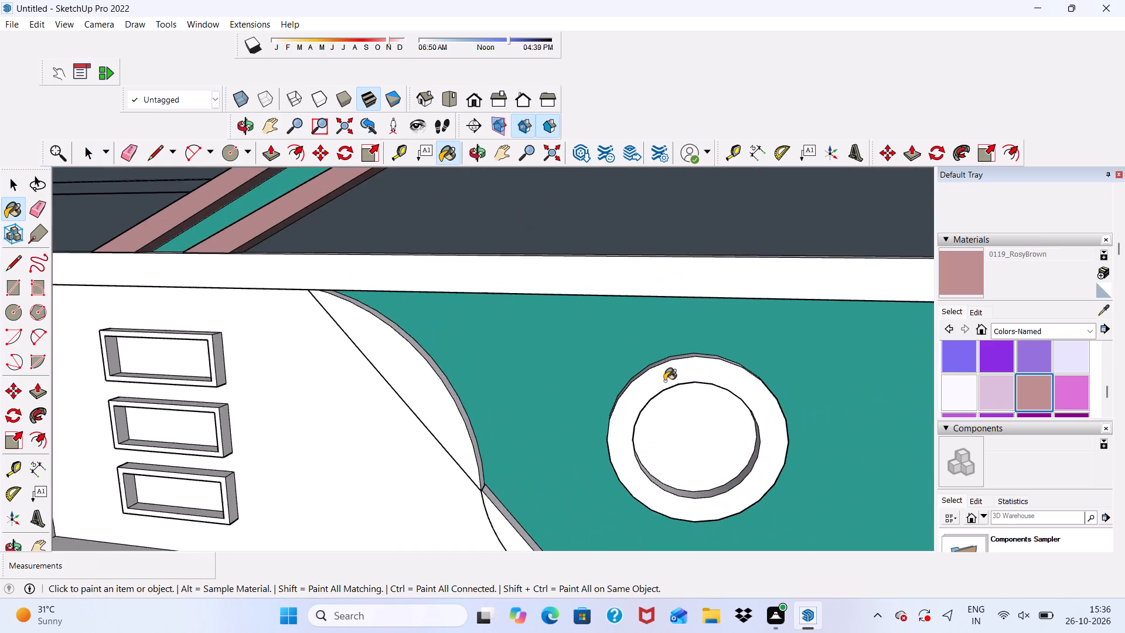
{"action": "left_click", "coordinate": [664, 381]}
Darken the first ring's RosyBrown material to a deep brownish mauve with the Color Wheel brightness.
{"action": "left_click", "coordinate": [979, 312]}
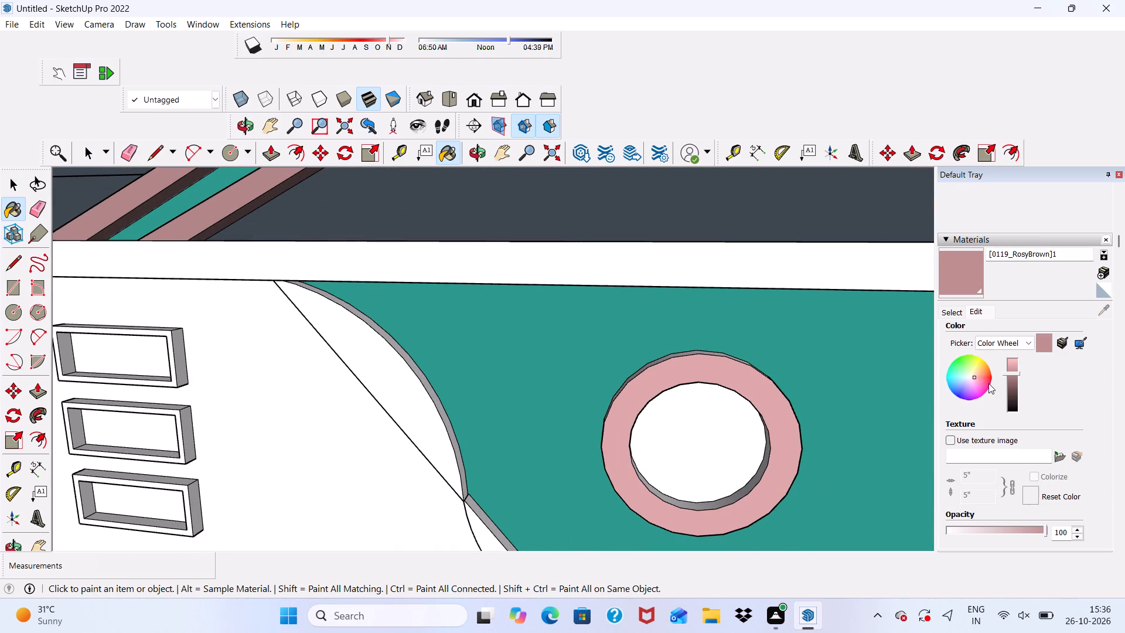
{"action": "left_click_drag", "start_coordinate": [1013, 374], "coordinate": [1013, 385]}
Paint the outer and inner edges of the first lower-wall ring with the darkened RosyBrown.
{"action": "scroll", "coordinate": [644, 393], "scroll_direction": "up", "scroll_amount": 2}
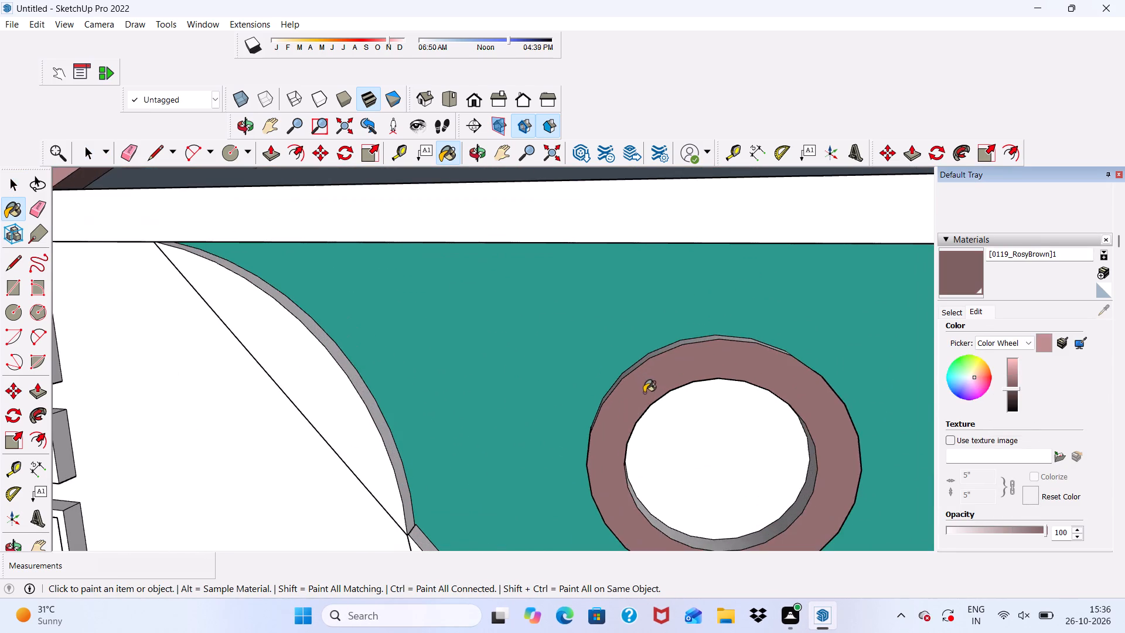
{"action": "scroll", "coordinate": [644, 393], "scroll_direction": "up", "scroll_amount": 2}
{"action": "middle_click_drag", "start_coordinate": [663, 420], "coordinate": [388, 394]}
{"action": "scroll", "coordinate": [683, 406], "scroll_direction": "up", "scroll_amount": 4}
{"action": "left_click", "coordinate": [622, 409]}
{"action": "scroll", "coordinate": [593, 421], "scroll_direction": "down", "scroll_amount": 3}
{"action": "middle_click_drag", "start_coordinate": [577, 431], "coordinate": [761, 349]}
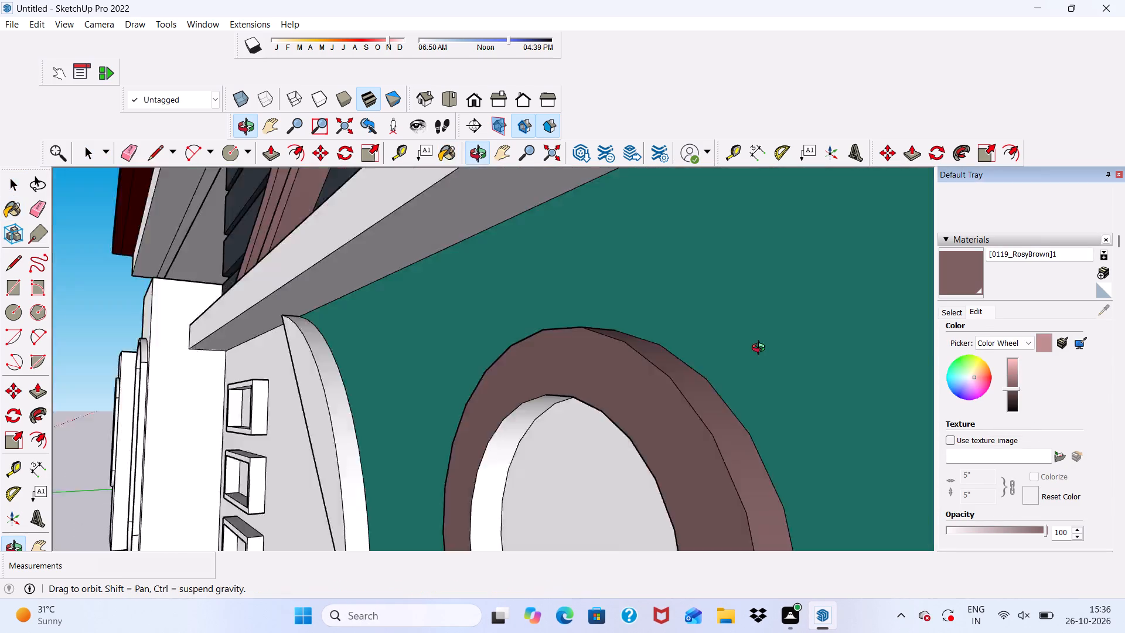
{"action": "middle_click_drag", "start_coordinate": [761, 349], "coordinate": [831, 330]}
{"action": "scroll", "coordinate": [575, 428], "scroll_direction": "up", "scroll_amount": 7}
{"action": "left_click", "coordinate": [562, 380]}
{"action": "scroll", "coordinate": [504, 385], "scroll_direction": "down", "scroll_amount": 5}
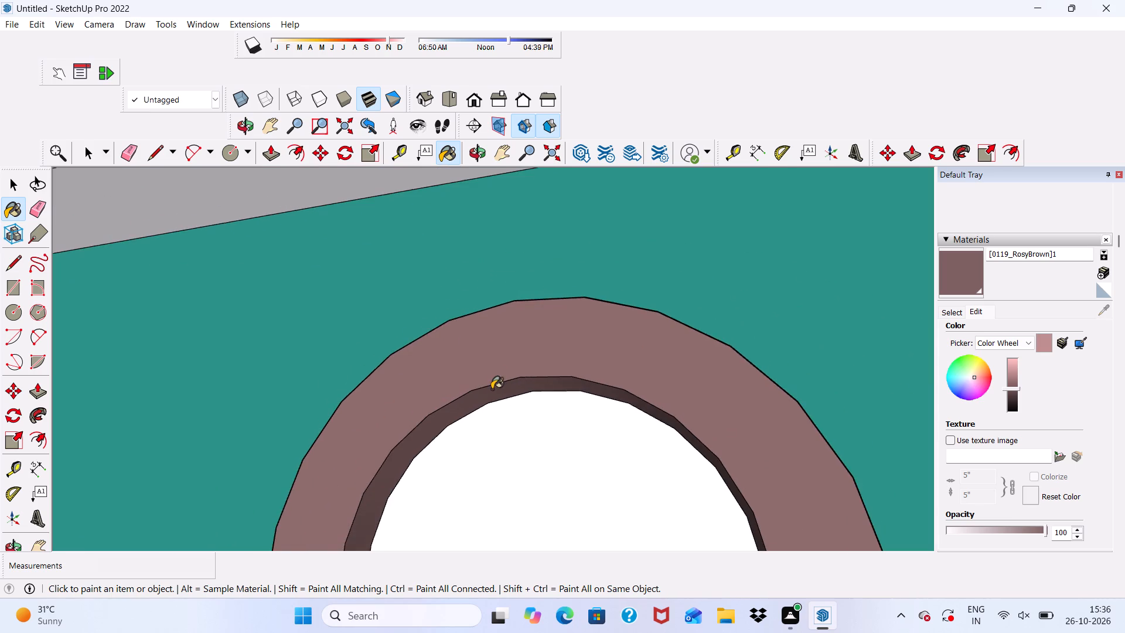
Paint the front face, outer edge and inner edge of the middle lower-wall ring with the darkened RosyBrown.
{"action": "middle_click_drag", "start_coordinate": [492, 389], "coordinate": [580, 479]}
{"action": "scroll", "coordinate": [521, 452], "scroll_direction": "up", "scroll_amount": 1}
{"action": "scroll", "coordinate": [479, 349], "scroll_direction": "down", "scroll_amount": 15}
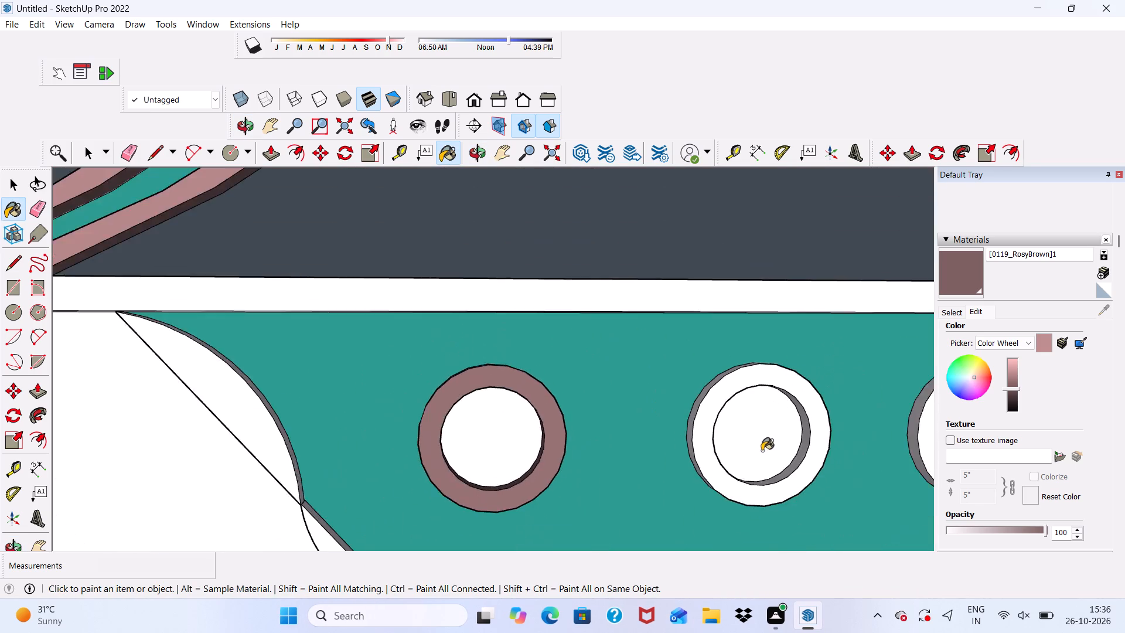
{"action": "scroll", "coordinate": [762, 449], "scroll_direction": "up", "scroll_amount": 4}
{"action": "scroll", "coordinate": [688, 387], "scroll_direction": "up", "scroll_amount": 1}
{"action": "left_click", "coordinate": [690, 386]}
{"action": "scroll", "coordinate": [690, 386], "scroll_direction": "down", "scroll_amount": 3}
{"action": "middle_click_drag", "start_coordinate": [683, 405], "coordinate": [781, 432]}
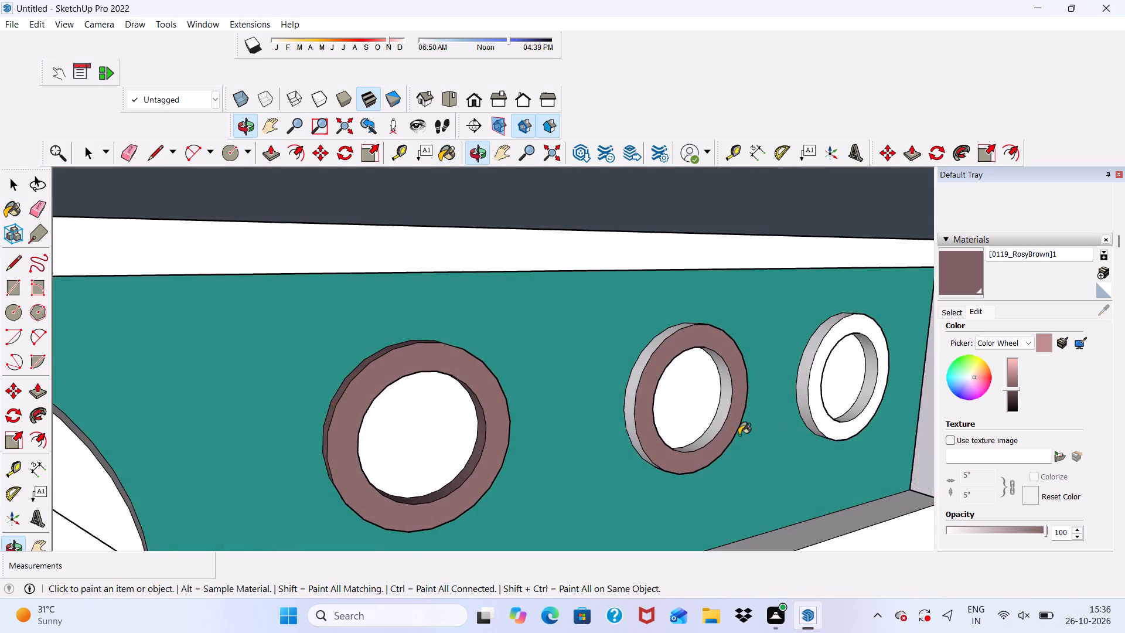
{"action": "scroll", "coordinate": [680, 422], "scroll_direction": "up", "scroll_amount": 9}
{"action": "left_click", "coordinate": [618, 342]}
{"action": "scroll", "coordinate": [588, 342], "scroll_direction": "down", "scroll_amount": 5}
{"action": "middle_click_drag", "start_coordinate": [726, 409], "coordinate": [635, 318]}
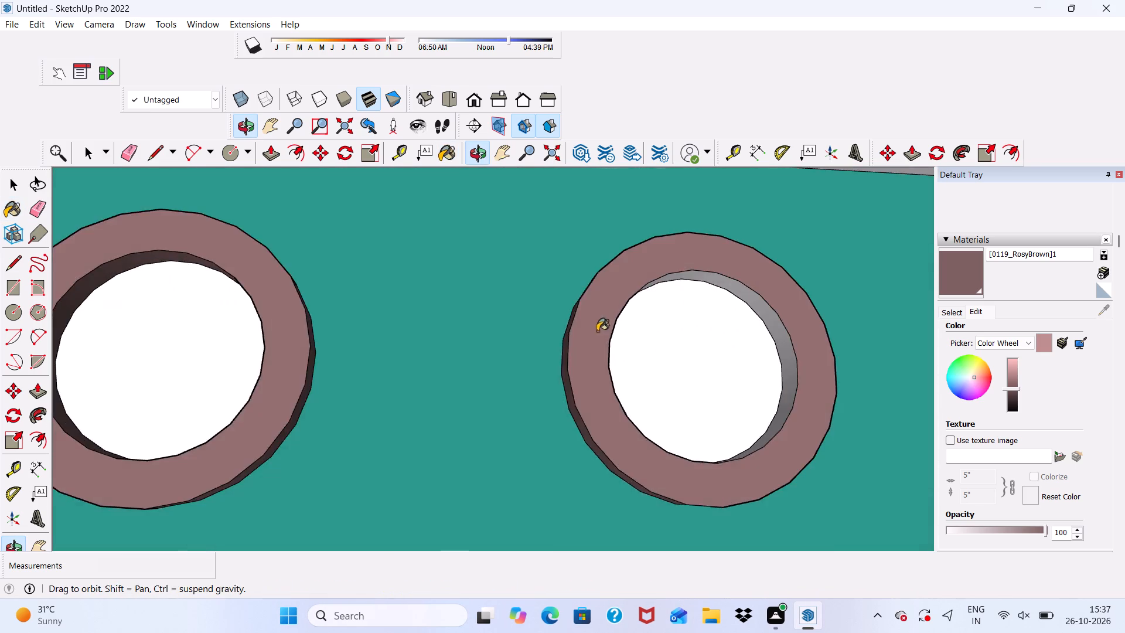
{"action": "scroll", "coordinate": [723, 345], "scroll_direction": "up", "scroll_amount": 5}
{"action": "left_click", "coordinate": [799, 339]}
{"action": "scroll", "coordinate": [781, 346], "scroll_direction": "down", "scroll_amount": 1}
Paint the front face, inner edge and outer edge of the third lower-wall ring with the darkened RosyBrown.
{"action": "middle_click_drag", "start_coordinate": [781, 346], "coordinate": [506, 409]}
{"action": "scroll", "coordinate": [604, 352], "scroll_direction": "up", "scroll_amount": 1}
{"action": "scroll", "coordinate": [581, 343], "scroll_direction": "down", "scroll_amount": 4}
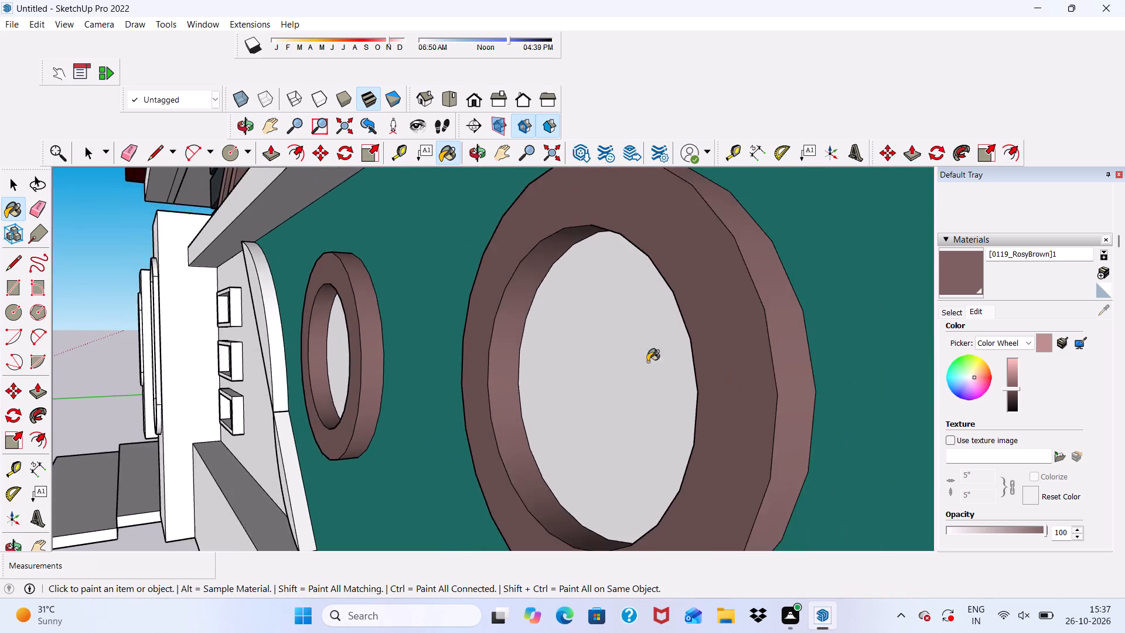
{"action": "scroll", "coordinate": [647, 362], "scroll_direction": "down", "scroll_amount": 9}
{"action": "scroll", "coordinate": [885, 409], "scroll_direction": "up", "scroll_amount": 1}
{"action": "left_click", "coordinate": [840, 403]}
{"action": "scroll", "coordinate": [871, 419], "scroll_direction": "up", "scroll_amount": 4}
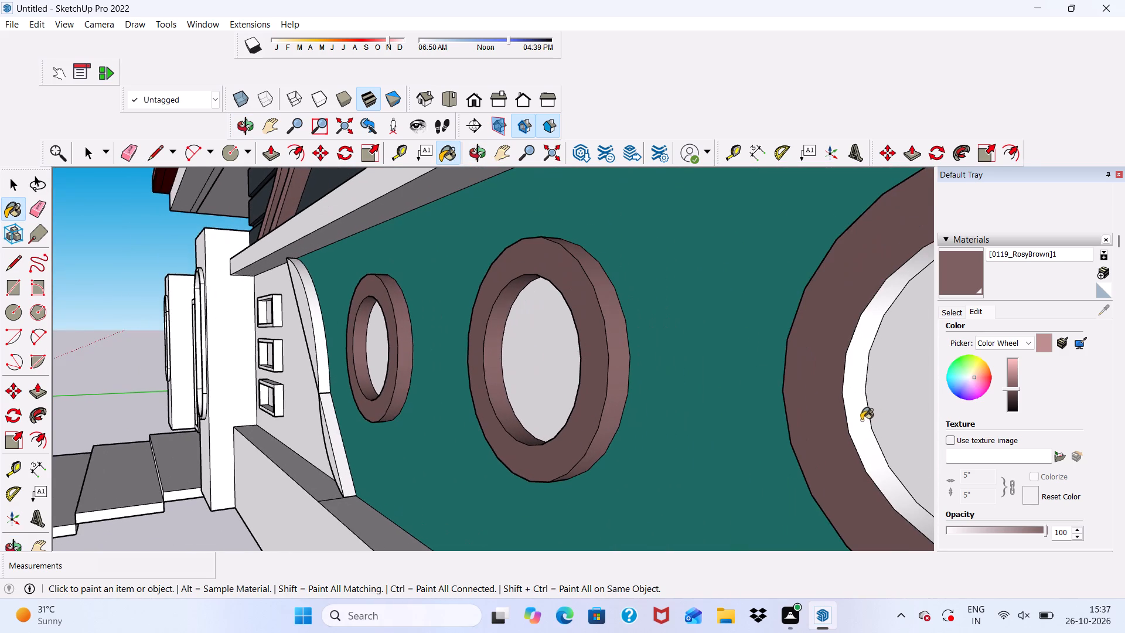
{"action": "left_click", "coordinate": [860, 421]}
{"action": "scroll", "coordinate": [683, 391], "scroll_direction": "down", "scroll_amount": 7}
{"action": "middle_click_drag", "start_coordinate": [722, 409], "coordinate": [623, 463]}
{"action": "scroll", "coordinate": [681, 435], "scroll_direction": "up", "scroll_amount": 1}
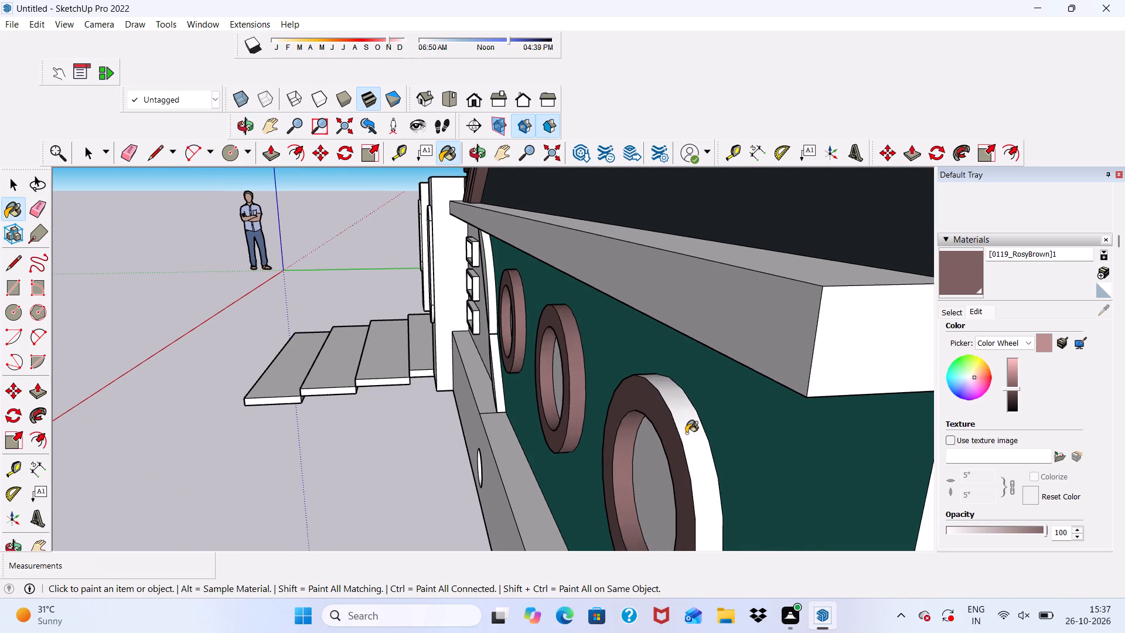
{"action": "left_click", "coordinate": [686, 433]}
{"action": "scroll", "coordinate": [658, 430], "scroll_direction": "down", "scroll_amount": 3}
Paint the front faces of the two curved pieces bordering the teal lower wall with the darkened RosyBrown.
{"action": "middle_click_drag", "start_coordinate": [615, 433], "coordinate": [875, 392]}
{"action": "scroll", "coordinate": [711, 365], "scroll_direction": "down", "scroll_amount": 5}
{"action": "scroll", "coordinate": [369, 392], "scroll_direction": "up", "scroll_amount": 9}
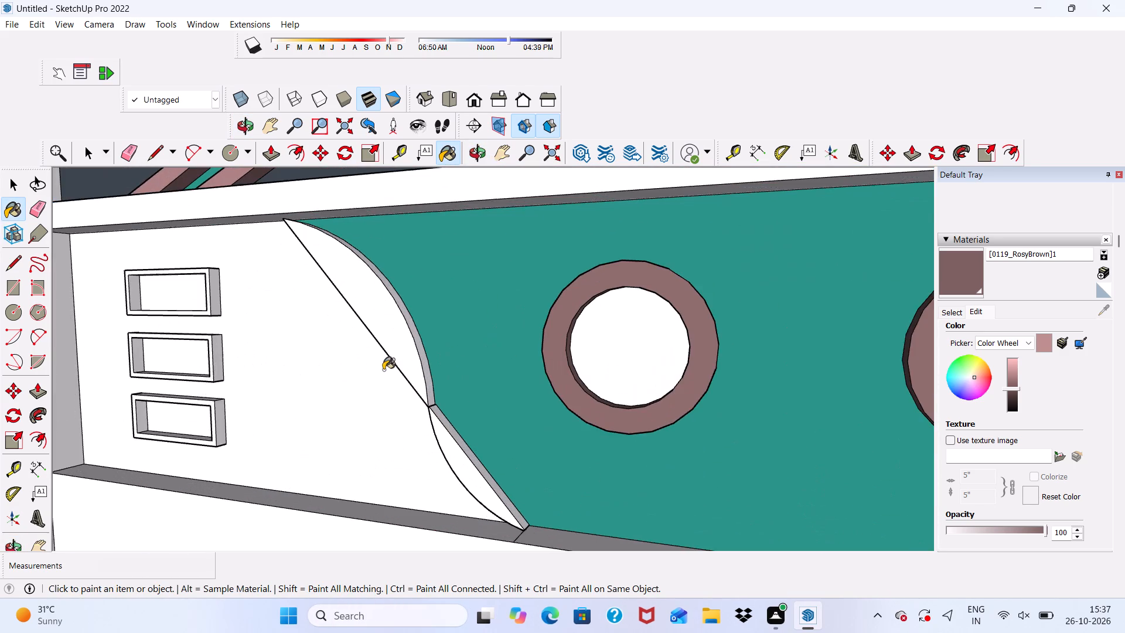
{"action": "left_click", "coordinate": [410, 360]}
{"action": "scroll", "coordinate": [444, 413], "scroll_direction": "up", "scroll_amount": 5}
{"action": "left_click", "coordinate": [445, 451]}
{"action": "scroll", "coordinate": [454, 449], "scroll_direction": "up", "scroll_amount": 3}
{"action": "left_click", "coordinate": [455, 440]}
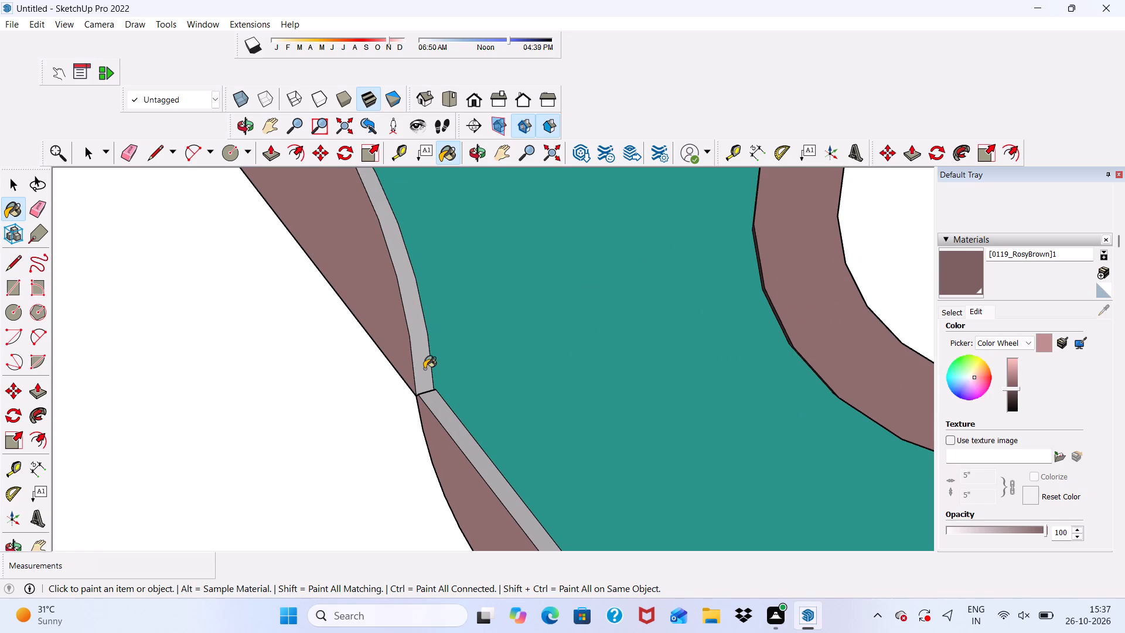
Paint the side edges of both curved border pieces, on the teal and white sides, with the darkened RosyBrown.
{"action": "left_click", "coordinate": [422, 366]}
{"action": "left_click", "coordinate": [438, 413]}
{"action": "scroll", "coordinate": [386, 392], "scroll_direction": "down", "scroll_amount": 5}
{"action": "middle_click_drag", "start_coordinate": [379, 430], "coordinate": [649, 254]}
{"action": "scroll", "coordinate": [380, 475], "scroll_direction": "up", "scroll_amount": 3}
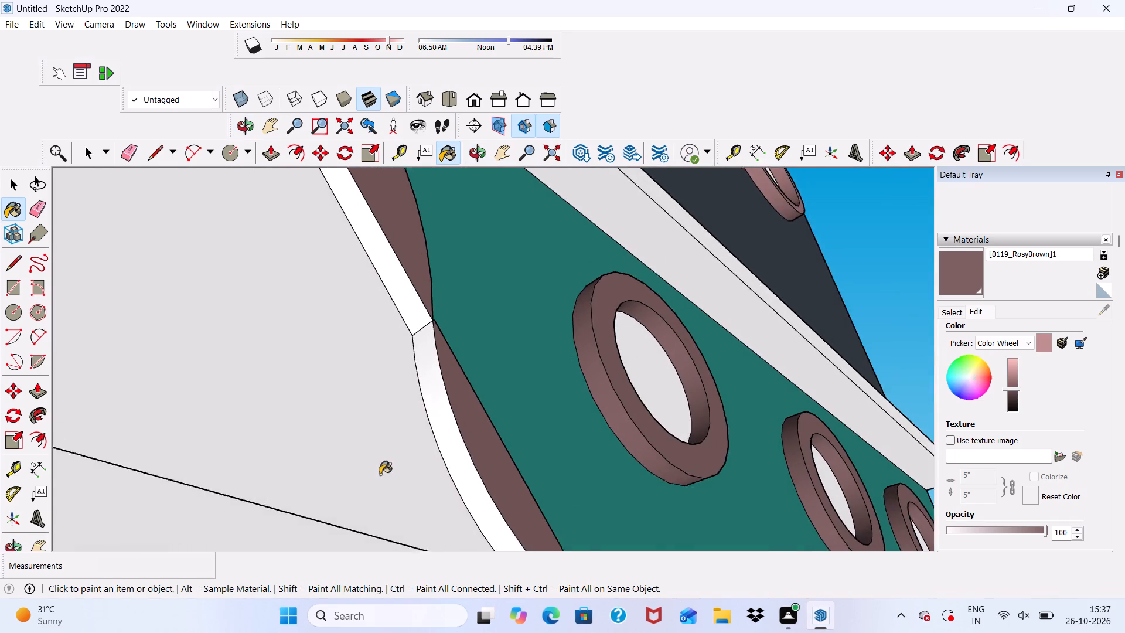
{"action": "scroll", "coordinate": [380, 474], "scroll_direction": "up", "scroll_amount": 1}
{"action": "left_click_drag", "start_coordinate": [461, 438], "coordinate": [469, 438]}
{"action": "left_click", "coordinate": [415, 281]}
{"action": "scroll", "coordinate": [390, 357], "scroll_direction": "down", "scroll_amount": 6}
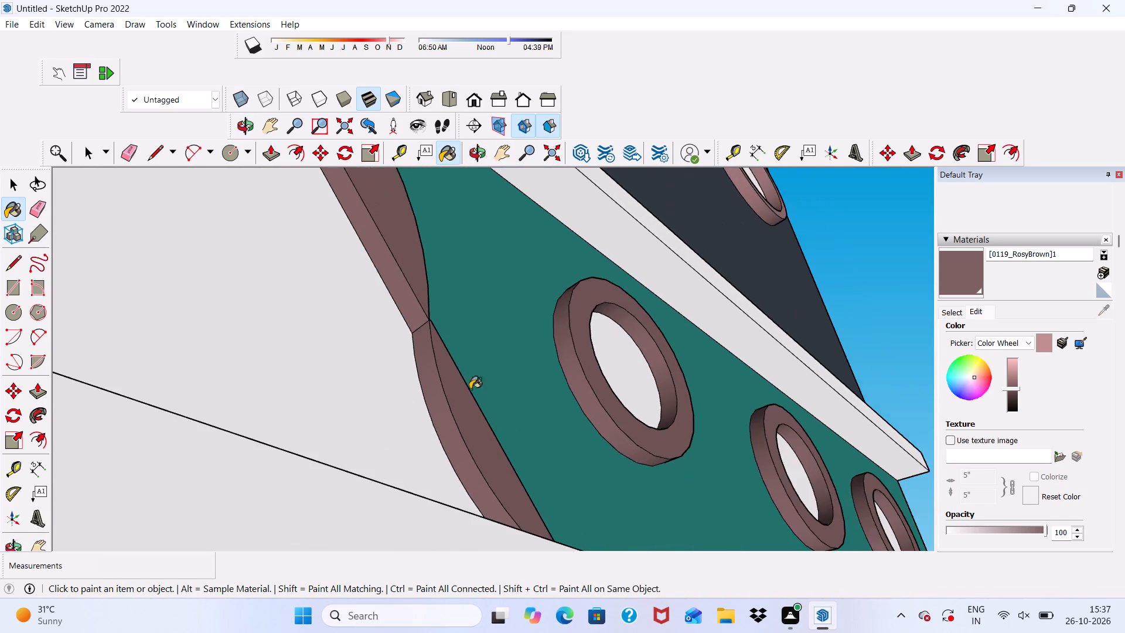
Paint the front, top and underside of the horizontal ledge above the lower wall with the darkened RosyBrown.
{"action": "scroll", "coordinate": [470, 389], "scroll_direction": "down", "scroll_amount": 9}
{"action": "middle_click_drag", "start_coordinate": [523, 443], "coordinate": [350, 552]}
{"action": "scroll", "coordinate": [338, 435], "scroll_direction": "down", "scroll_amount": 1}
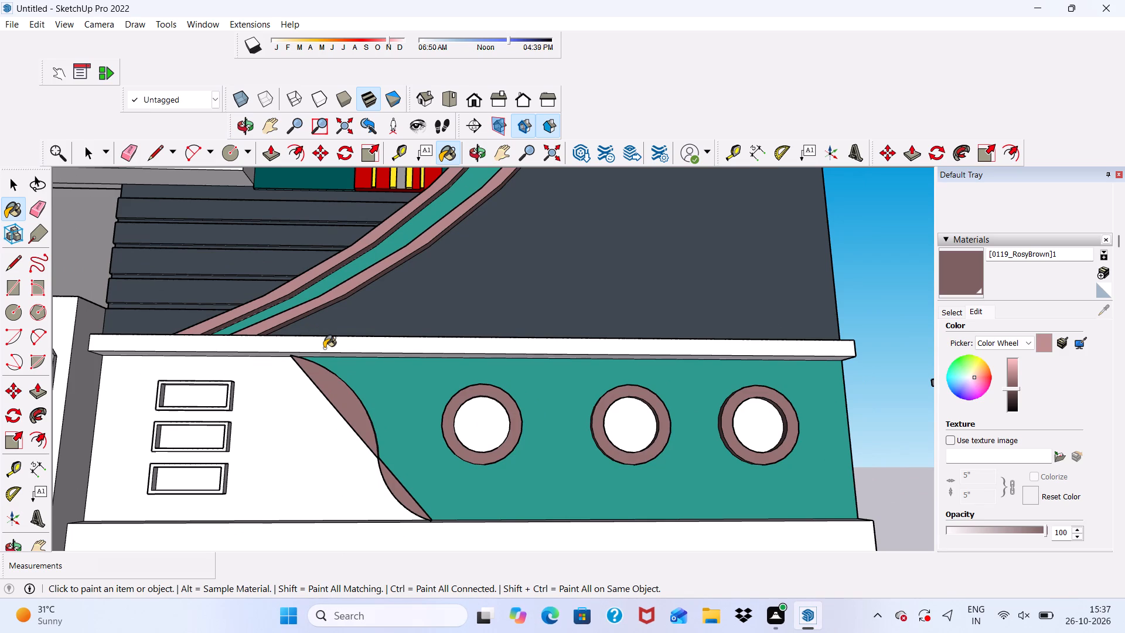
{"action": "scroll", "coordinate": [324, 348], "scroll_direction": "up", "scroll_amount": 6}
{"action": "left_click", "coordinate": [308, 333]}
{"action": "scroll", "coordinate": [306, 332], "scroll_direction": "down", "scroll_amount": 1}
{"action": "middle_click_drag", "start_coordinate": [306, 332], "coordinate": [230, 512]}
{"action": "scroll", "coordinate": [294, 300], "scroll_direction": "up", "scroll_amount": 4}
{"action": "left_click", "coordinate": [294, 300]}
{"action": "scroll", "coordinate": [285, 333], "scroll_direction": "down", "scroll_amount": 1}
{"action": "middle_click_drag", "start_coordinate": [279, 362], "coordinate": [357, 150]}
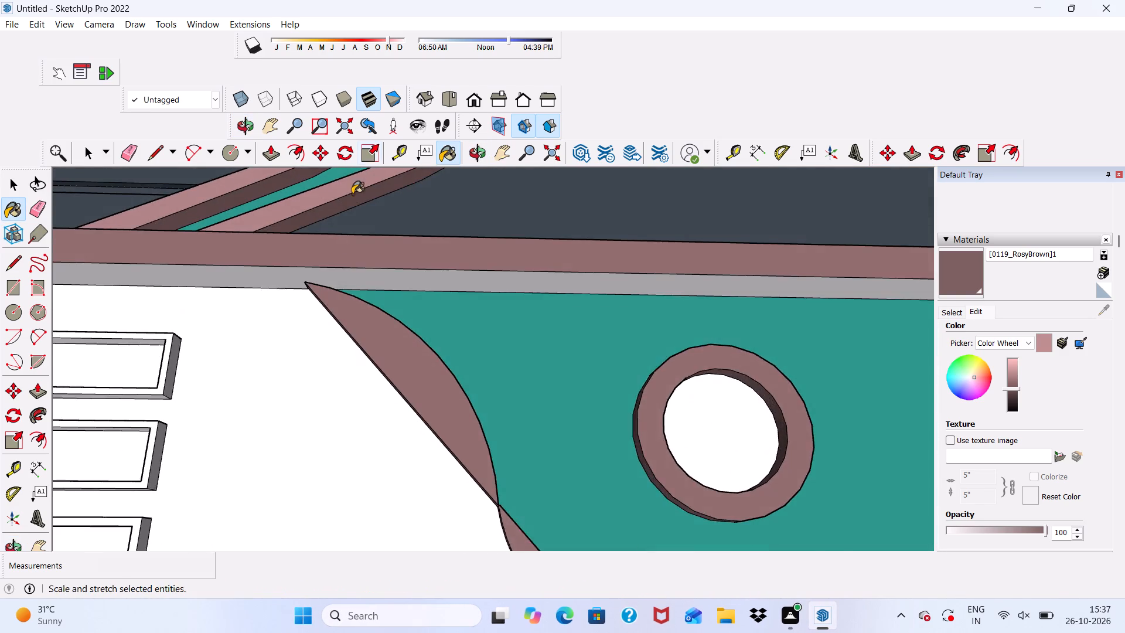
{"action": "scroll", "coordinate": [332, 256], "scroll_direction": "up", "scroll_amount": 2}
{"action": "left_click", "coordinate": [326, 278]}
{"action": "scroll", "coordinate": [318, 285], "scroll_direction": "down", "scroll_amount": 5}
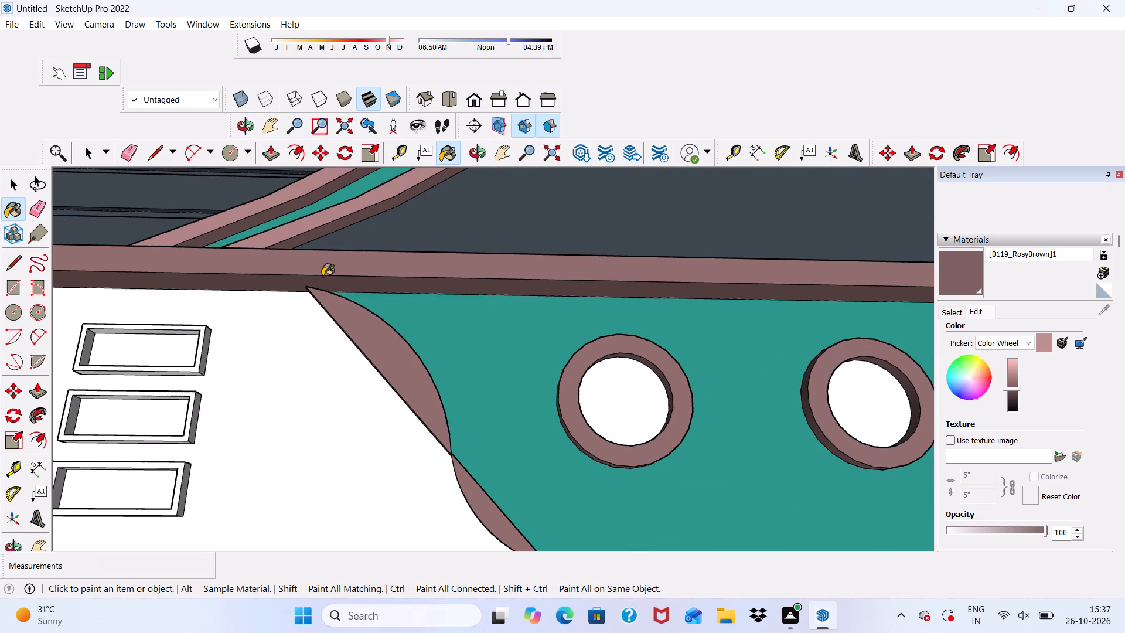
{"action": "middle_click_drag", "start_coordinate": [322, 279], "coordinate": [320, 410]}
{"action": "key", "text": "space"}
Examine the coloured house front and lower wall from several angles and distances.
{"action": "scroll", "coordinate": [296, 311], "scroll_direction": "down", "scroll_amount": 8}
{"action": "middle_click_drag", "start_coordinate": [442, 398], "coordinate": [271, 434]}
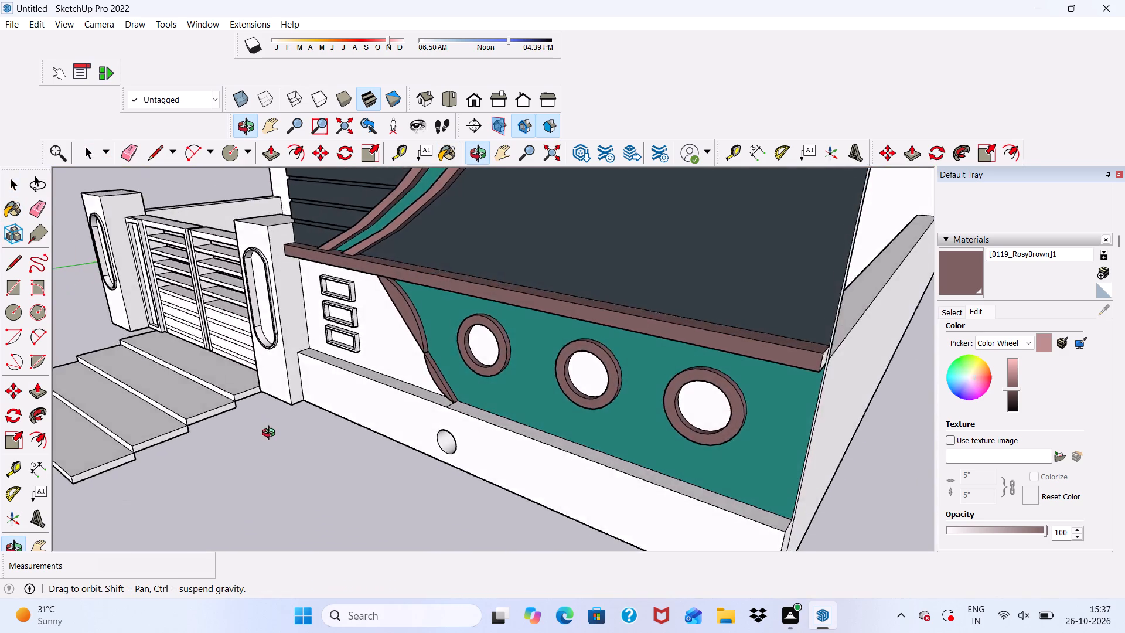
{"action": "middle_click_drag", "start_coordinate": [271, 434], "coordinate": [500, 318]}
{"action": "scroll", "coordinate": [487, 335], "scroll_direction": "down", "scroll_amount": 10}
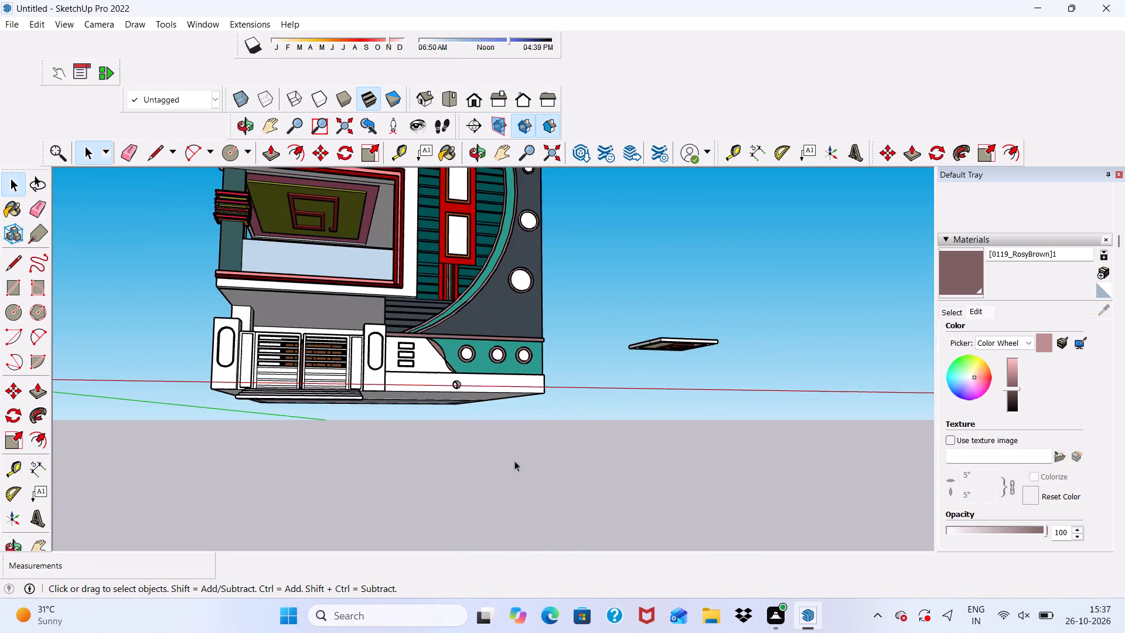
{"action": "scroll", "coordinate": [514, 461], "scroll_direction": "down", "scroll_amount": 10}
{"action": "middle_click_drag", "start_coordinate": [521, 420], "coordinate": [392, 488]}
{"action": "scroll", "coordinate": [432, 353], "scroll_direction": "up", "scroll_amount": 5}
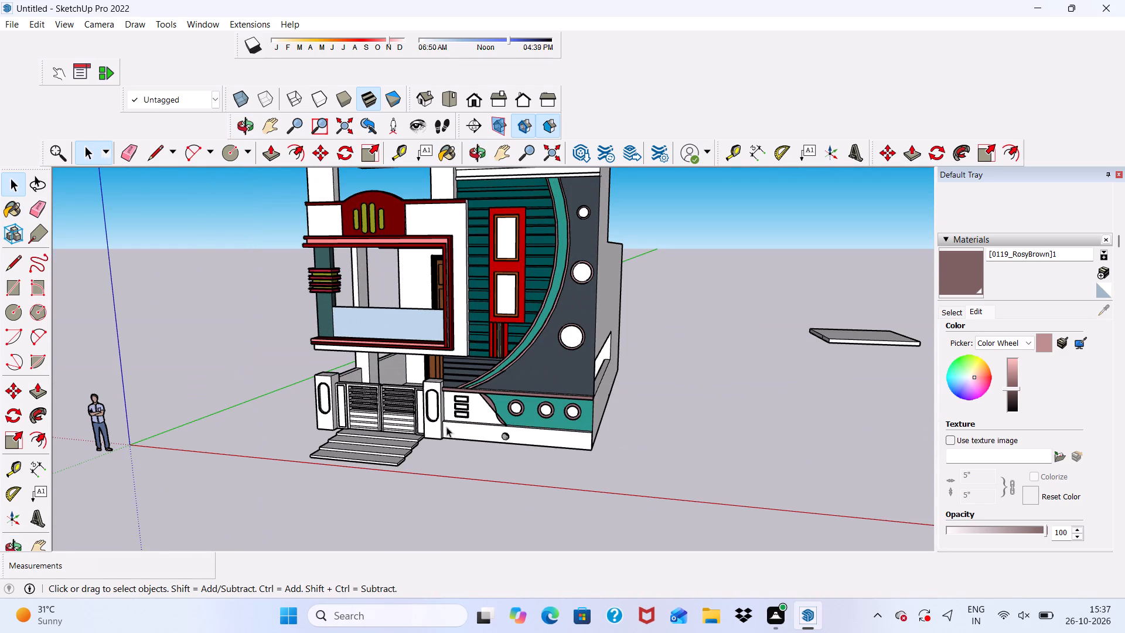
{"action": "scroll", "coordinate": [456, 420], "scroll_direction": "up", "scroll_amount": 5}
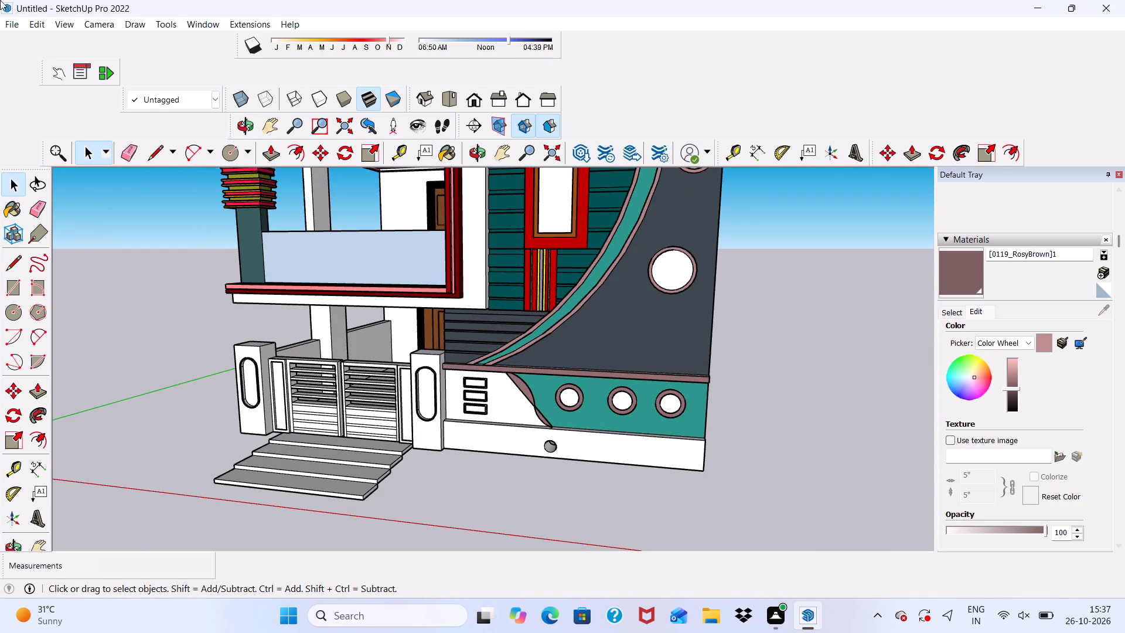
Paint the front face of the uppermost small rectangular frame on the white lower wall with 0135_DarkGray.
{"action": "left_click", "coordinate": [959, 316]}
{"action": "scroll", "coordinate": [1022, 408], "scroll_direction": "down", "scroll_amount": 2}
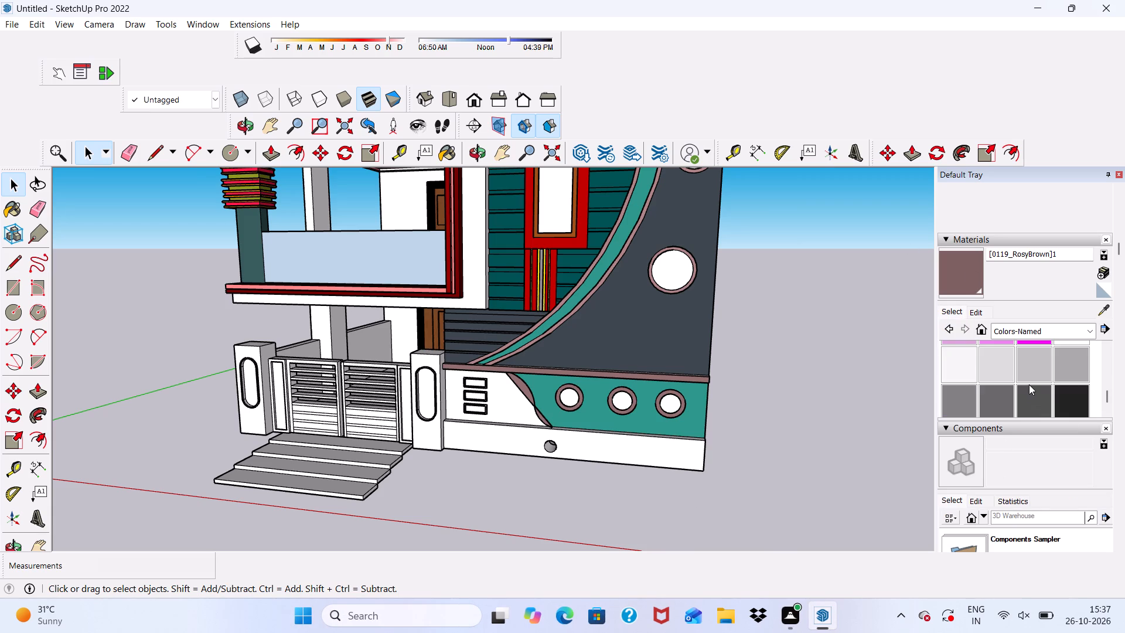
{"action": "scroll", "coordinate": [1016, 386], "scroll_direction": "down", "scroll_amount": 1}
{"action": "scroll", "coordinate": [1016, 386], "scroll_direction": "up", "scroll_amount": 1}
{"action": "left_click", "coordinate": [1026, 393]}
{"action": "scroll", "coordinate": [424, 458], "scroll_direction": "up", "scroll_amount": 2}
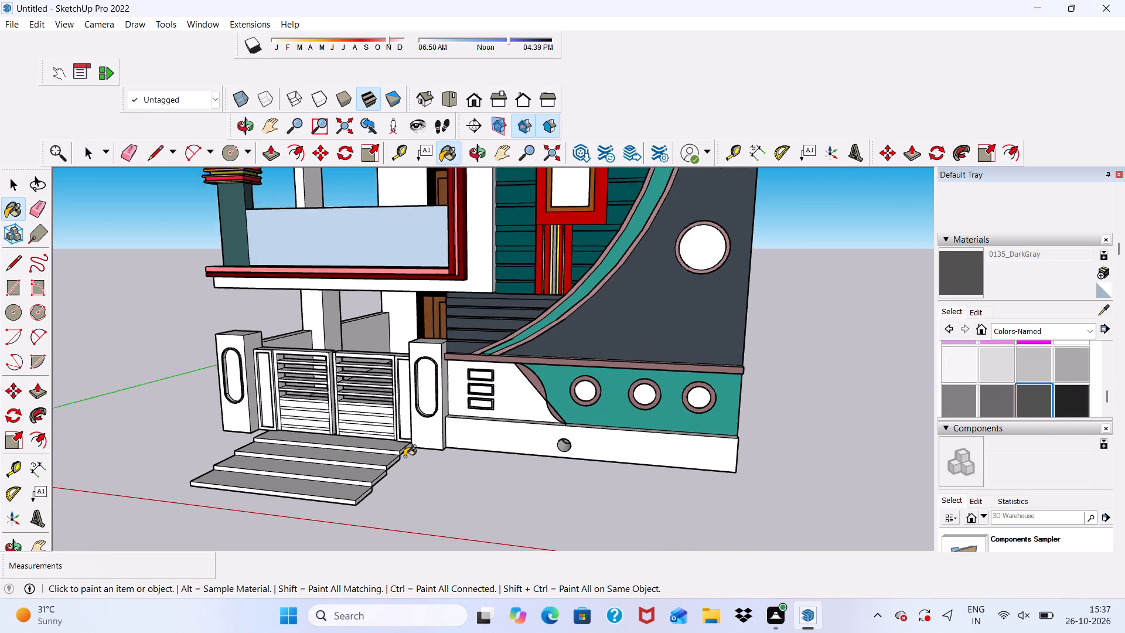
{"action": "scroll", "coordinate": [404, 457], "scroll_direction": "up", "scroll_amount": 20}
{"action": "scroll", "coordinate": [404, 457], "scroll_direction": "up", "scroll_amount": 2}
{"action": "left_click", "coordinate": [553, 309]}
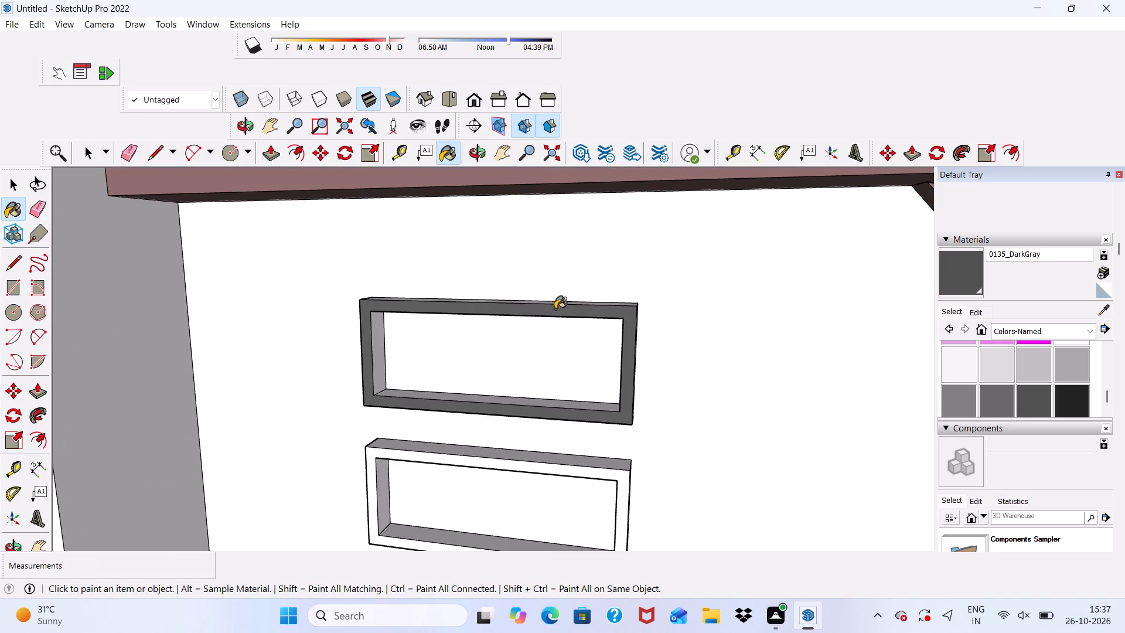
Paint the uppermost rectangular frame's outer top, side and bottom edges with 0135_DarkGray.
{"action": "middle_click_drag", "start_coordinate": [559, 316], "coordinate": [436, 431]}
{"action": "scroll", "coordinate": [466, 432], "scroll_direction": "up", "scroll_amount": 5}
{"action": "left_click", "coordinate": [671, 309]}
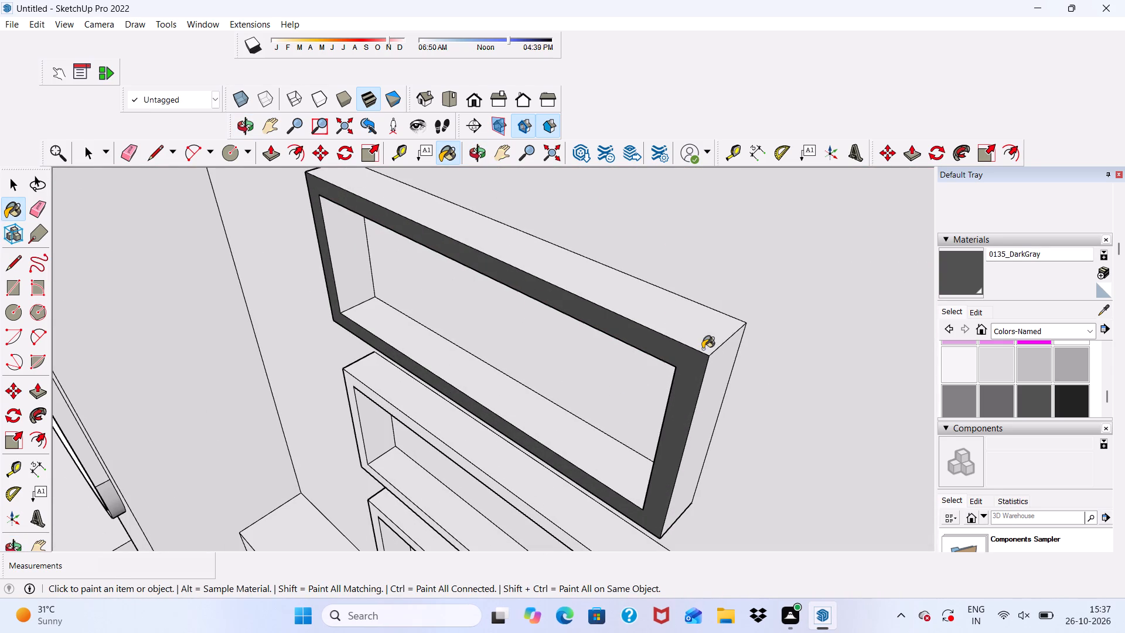
{"action": "left_click", "coordinate": [723, 392]}
{"action": "middle_click_drag", "start_coordinate": [686, 412], "coordinate": [752, 232]}
{"action": "scroll", "coordinate": [704, 430], "scroll_direction": "up", "scroll_amount": 3}
{"action": "scroll", "coordinate": [626, 378], "scroll_direction": "down", "scroll_amount": 1}
{"action": "scroll", "coordinate": [615, 377], "scroll_direction": "up", "scroll_amount": 1}
{"action": "scroll", "coordinate": [568, 455], "scroll_direction": "down", "scroll_amount": 1}
{"action": "middle_click_drag", "start_coordinate": [579, 427], "coordinate": [597, 379]}
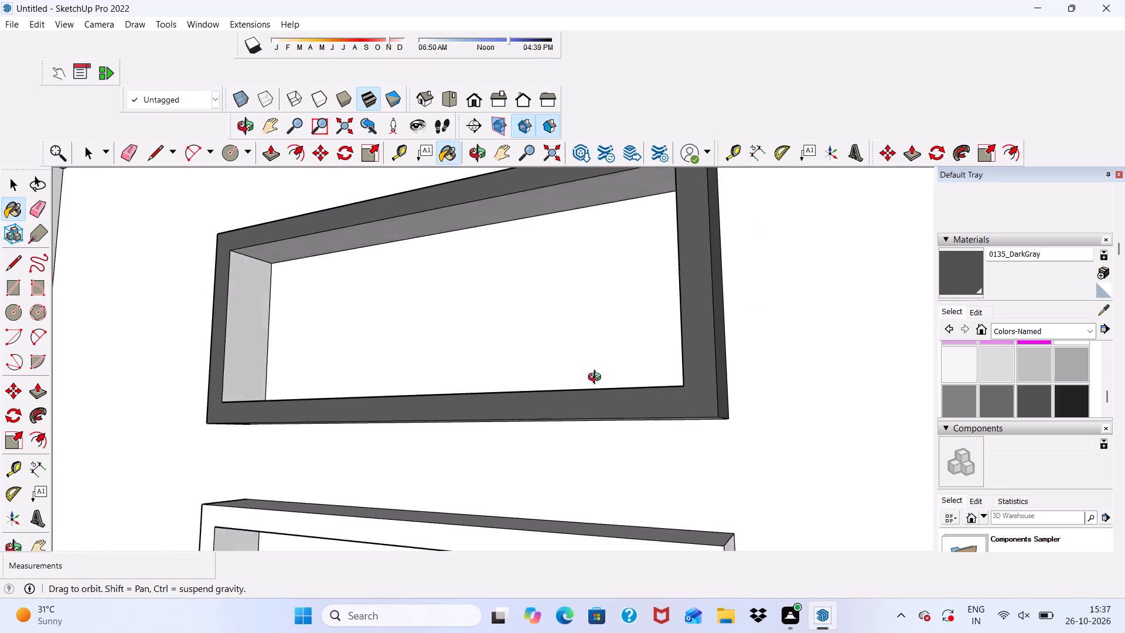
{"action": "middle_click_drag", "start_coordinate": [597, 379], "coordinate": [633, 318]}
{"action": "scroll", "coordinate": [619, 366], "scroll_direction": "up", "scroll_amount": 4}
{"action": "left_click", "coordinate": [619, 366]}
{"action": "scroll", "coordinate": [619, 366], "scroll_direction": "down", "scroll_amount": 2}
Paint the inner bottom, top and both inner side faces of the uppermost rectangular frame with 0135_DarkGray.
{"action": "middle_click_drag", "start_coordinate": [621, 371], "coordinate": [574, 566]}
{"action": "scroll", "coordinate": [455, 380], "scroll_direction": "up", "scroll_amount": 2}
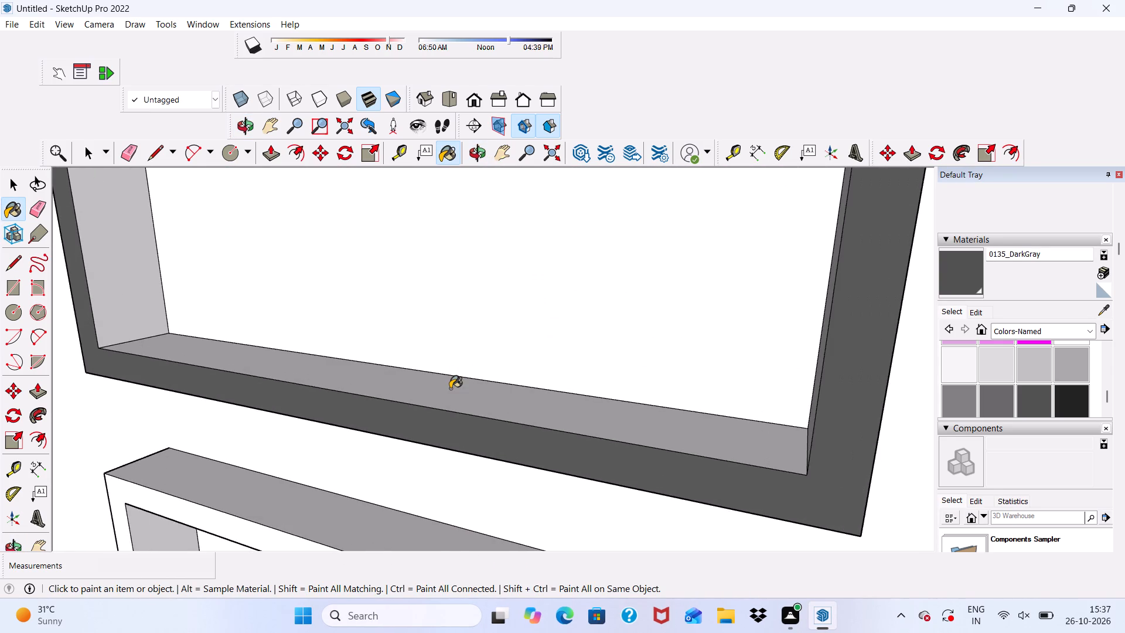
{"action": "left_click", "coordinate": [450, 389]}
{"action": "scroll", "coordinate": [450, 389], "scroll_direction": "down", "scroll_amount": 2}
{"action": "middle_click_drag", "start_coordinate": [456, 401], "coordinate": [384, 448]}
{"action": "scroll", "coordinate": [326, 283], "scroll_direction": "up", "scroll_amount": 2}
{"action": "left_click", "coordinate": [223, 249]}
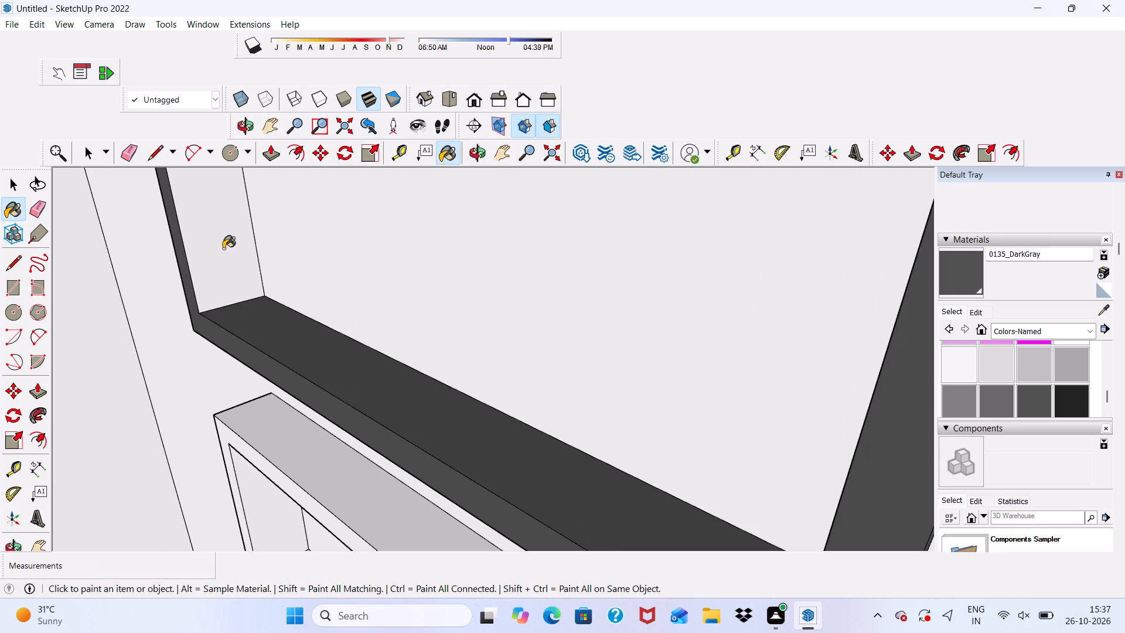
{"action": "scroll", "coordinate": [231, 307], "scroll_direction": "down", "scroll_amount": 5}
{"action": "middle_click_drag", "start_coordinate": [410, 391], "coordinate": [493, 189]}
{"action": "scroll", "coordinate": [493, 193], "scroll_direction": "up", "scroll_amount": 3}
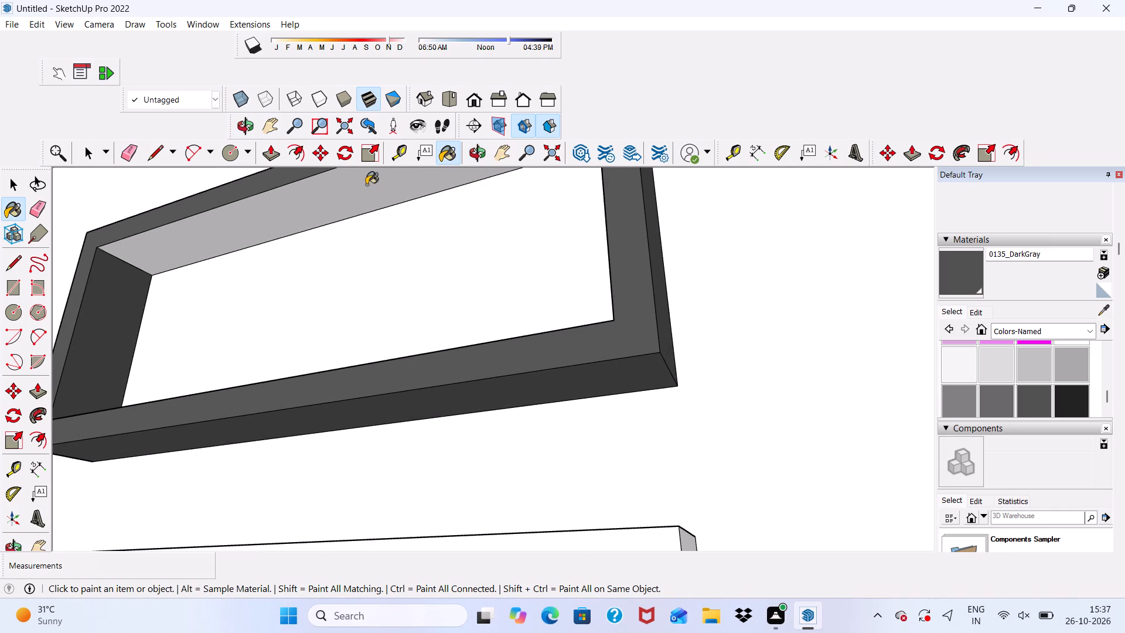
{"action": "left_click", "coordinate": [366, 185]}
{"action": "scroll", "coordinate": [365, 208], "scroll_direction": "down", "scroll_amount": 9}
{"action": "middle_click_drag", "start_coordinate": [459, 310], "coordinate": [474, 420]}
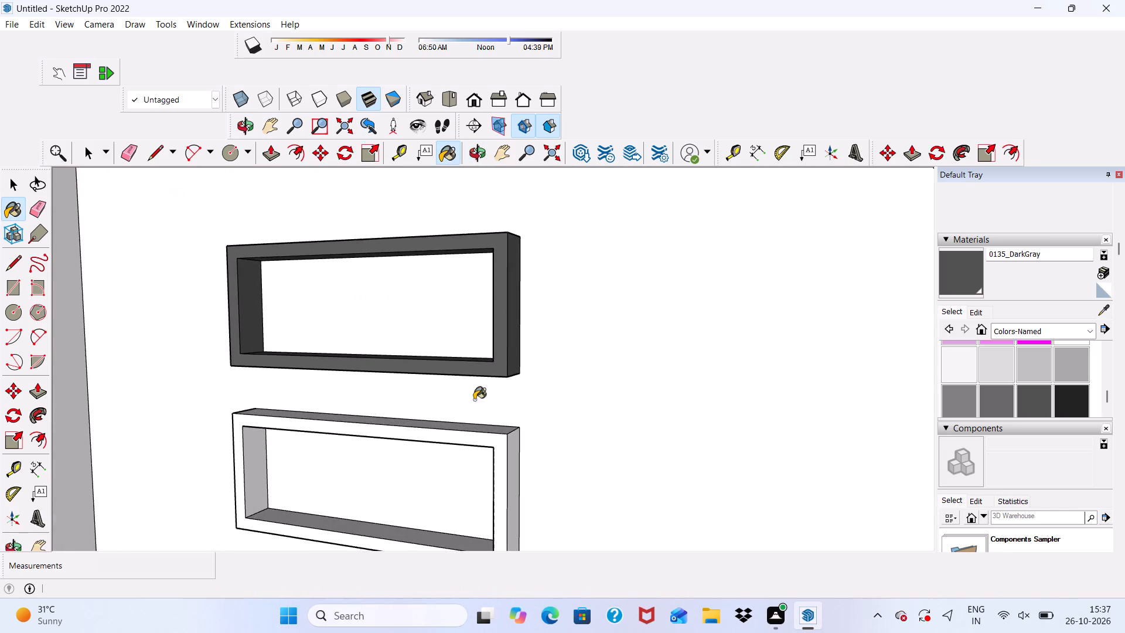
{"action": "scroll", "coordinate": [455, 354], "scroll_direction": "down", "scroll_amount": 5}
{"action": "middle_click_drag", "start_coordinate": [493, 403], "coordinate": [619, 377]}
{"action": "scroll", "coordinate": [480, 324], "scroll_direction": "up", "scroll_amount": 10}
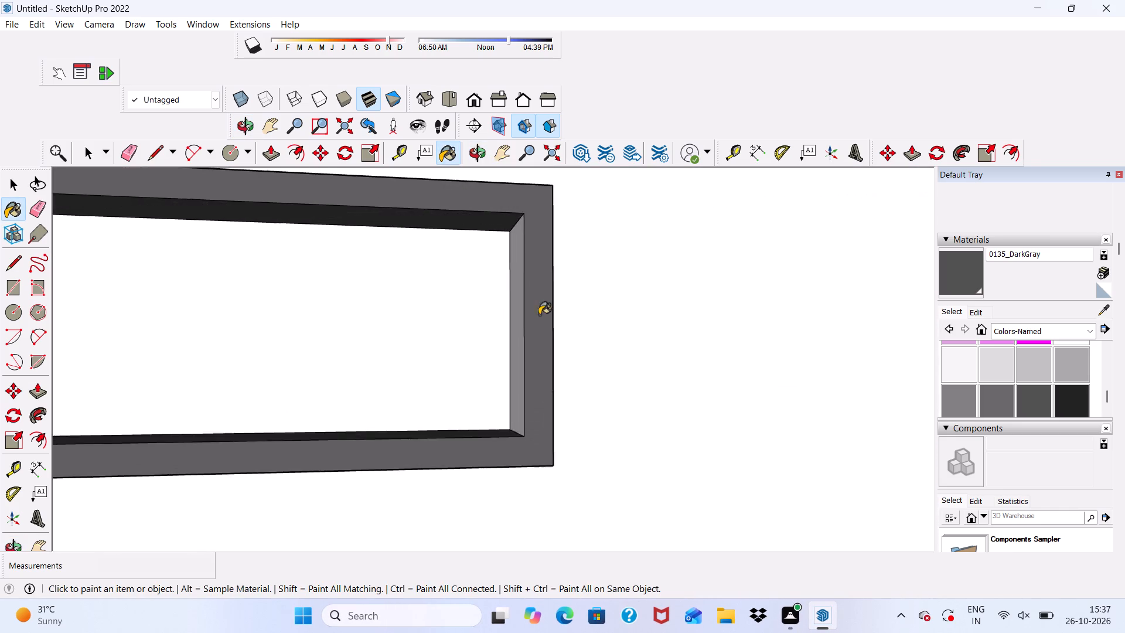
{"action": "scroll", "coordinate": [539, 315], "scroll_direction": "up", "scroll_amount": 6}
{"action": "left_click", "coordinate": [521, 308]}
Paint the front, top and one outer side face of the middle rectangular frame with 0135_DarkGray.
{"action": "scroll", "coordinate": [487, 292], "scroll_direction": "down", "scroll_amount": 10}
{"action": "middle_click_drag", "start_coordinate": [493, 394], "coordinate": [326, 451]}
{"action": "scroll", "coordinate": [365, 464], "scroll_direction": "up", "scroll_amount": 5}
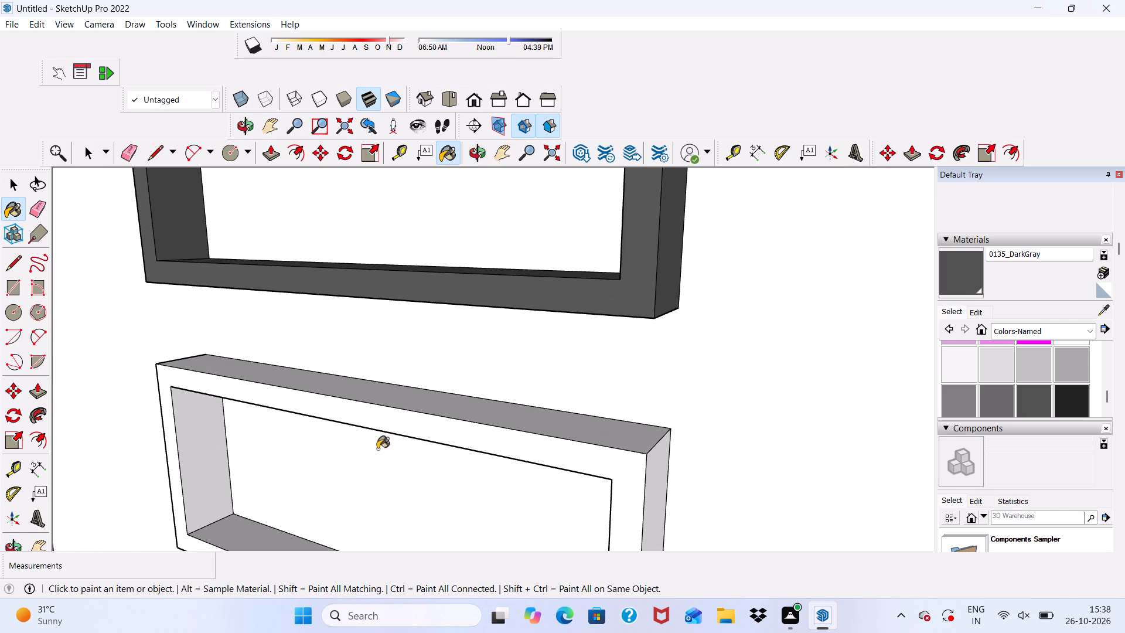
{"action": "left_click", "coordinate": [393, 424]}
{"action": "left_click", "coordinate": [397, 409]}
{"action": "scroll", "coordinate": [404, 398], "scroll_direction": "down", "scroll_amount": 6}
{"action": "scroll", "coordinate": [501, 463], "scroll_direction": "up", "scroll_amount": 5}
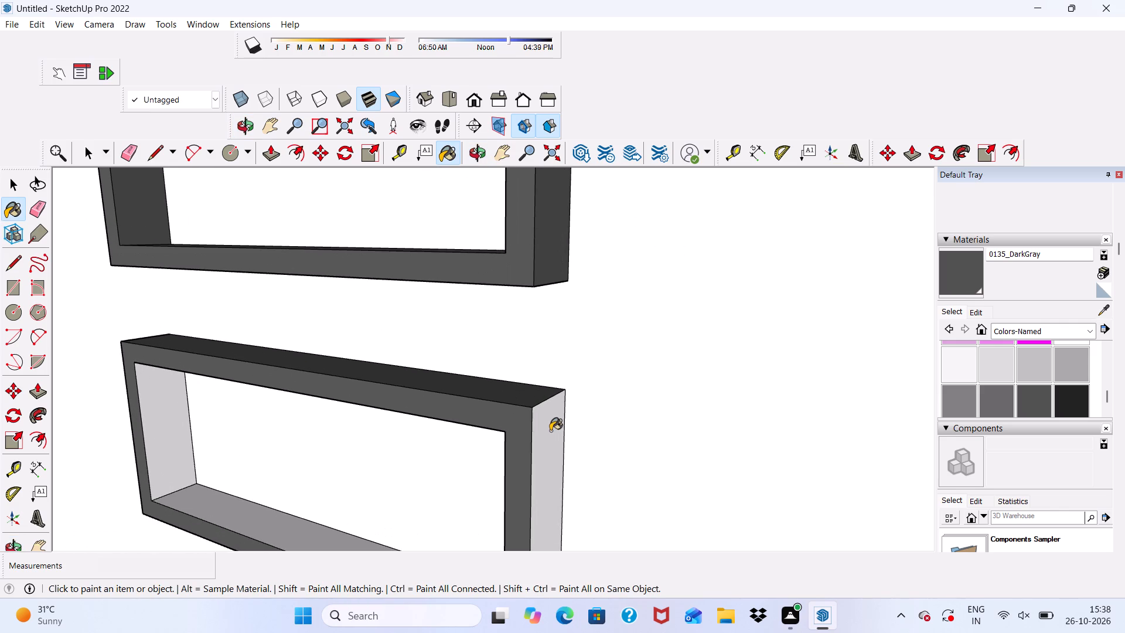
{"action": "left_click", "coordinate": [553, 433]}
Paint the middle frame's inner top, bottom and both inner side faces with 0135_DarkGray.
{"action": "scroll", "coordinate": [490, 367], "scroll_direction": "down", "scroll_amount": 6}
{"action": "middle_click_drag", "start_coordinate": [491, 481], "coordinate": [664, 352]}
{"action": "scroll", "coordinate": [551, 377], "scroll_direction": "up", "scroll_amount": 5}
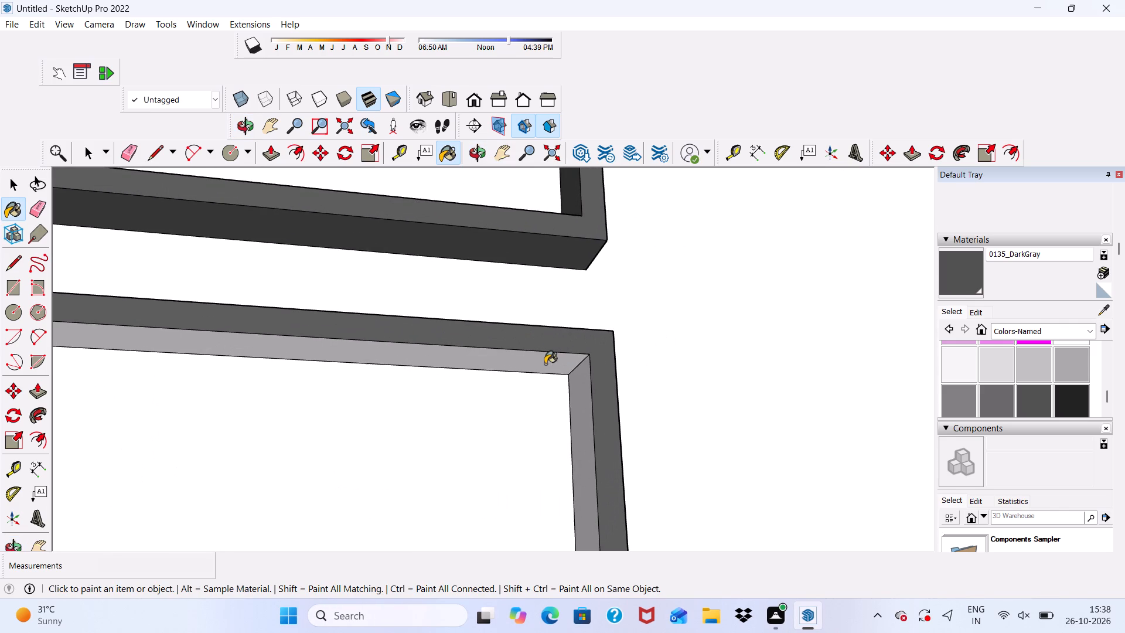
{"action": "left_click", "coordinate": [545, 364]}
{"action": "left_click", "coordinate": [601, 400]}
{"action": "left_click", "coordinate": [575, 408]}
{"action": "scroll", "coordinate": [572, 399], "scroll_direction": "down", "scroll_amount": 6}
{"action": "middle_click_drag", "start_coordinate": [570, 415], "coordinate": [526, 511]}
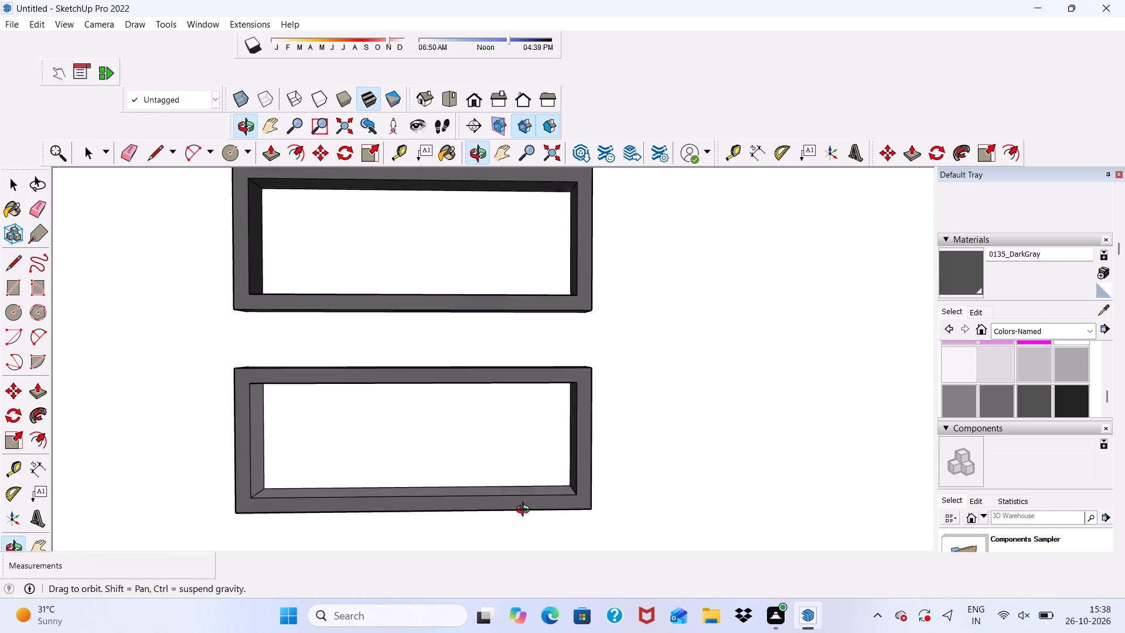
{"action": "middle_click_drag", "start_coordinate": [526, 511], "coordinate": [476, 564]}
{"action": "scroll", "coordinate": [433, 488], "scroll_direction": "up", "scroll_amount": 5}
{"action": "left_click", "coordinate": [459, 467]}
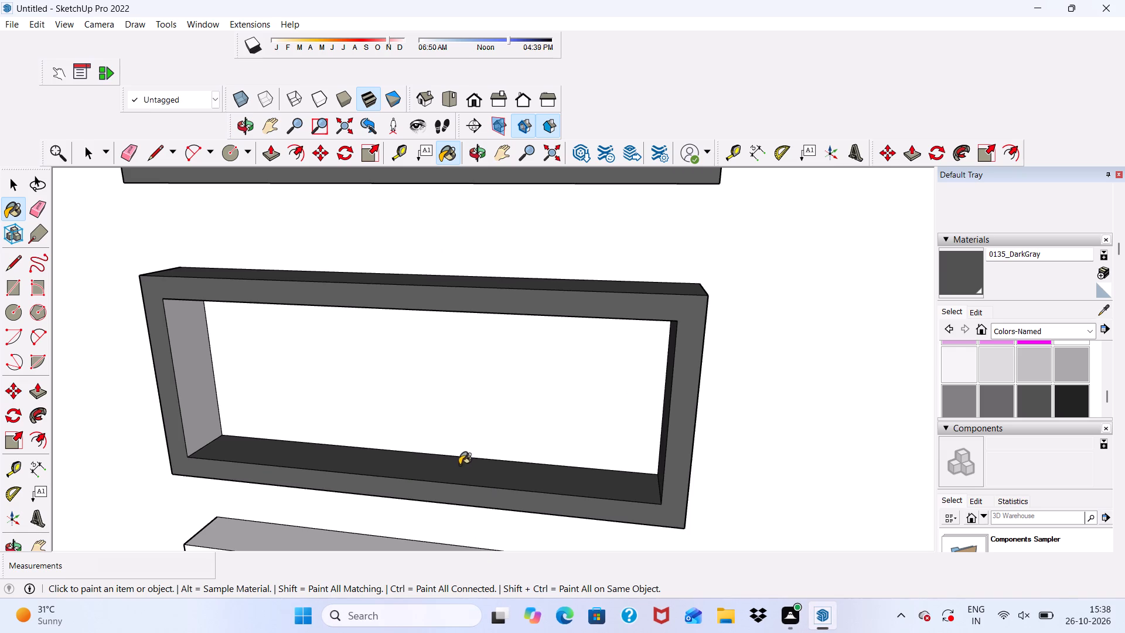
{"action": "scroll", "coordinate": [407, 454], "scroll_direction": "up", "scroll_amount": 4}
{"action": "left_click", "coordinate": [96, 342]}
Paint the top face of the lowest rectangular frame with 0135_DarkGray.
{"action": "scroll", "coordinate": [124, 390], "scroll_direction": "down", "scroll_amount": 4}
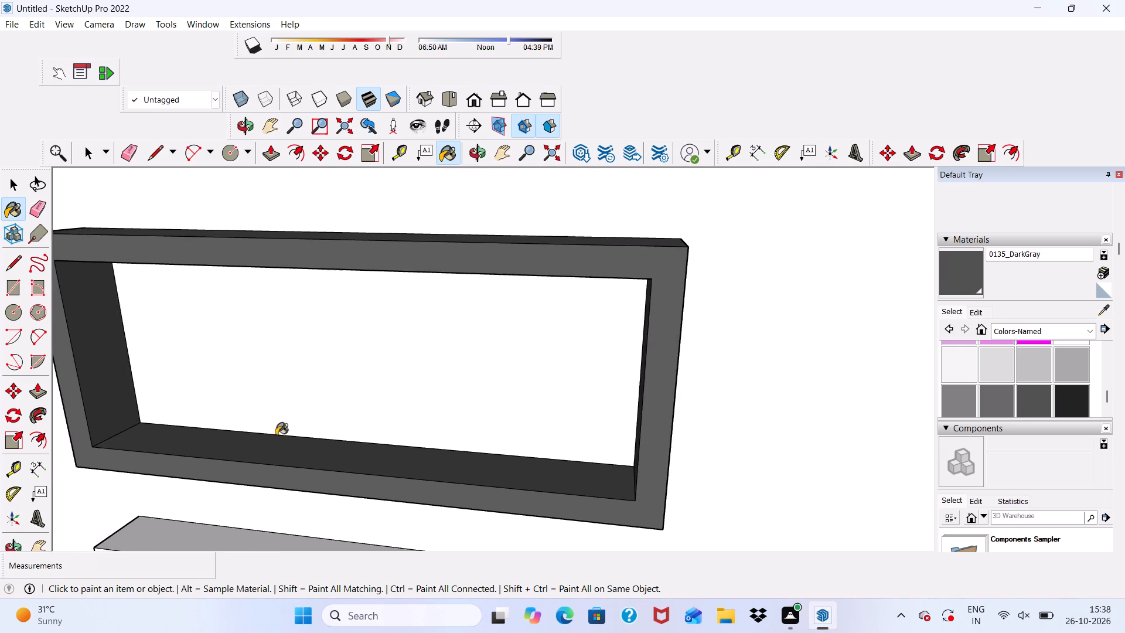
{"action": "scroll", "coordinate": [300, 413], "scroll_direction": "down", "scroll_amount": 1}
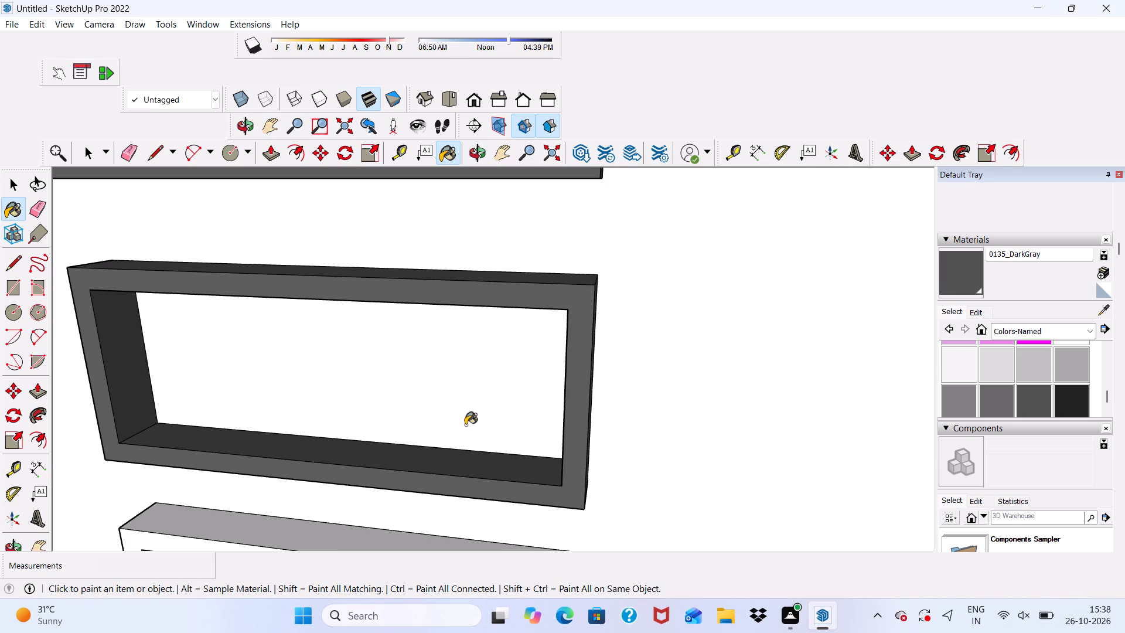
{"action": "scroll", "coordinate": [491, 433], "scroll_direction": "down", "scroll_amount": 2}
{"action": "middle_click_drag", "start_coordinate": [489, 437], "coordinate": [292, 461]}
{"action": "scroll", "coordinate": [409, 475], "scroll_direction": "down", "scroll_amount": 1}
{"action": "middle_click_drag", "start_coordinate": [394, 467], "coordinate": [468, 511]}
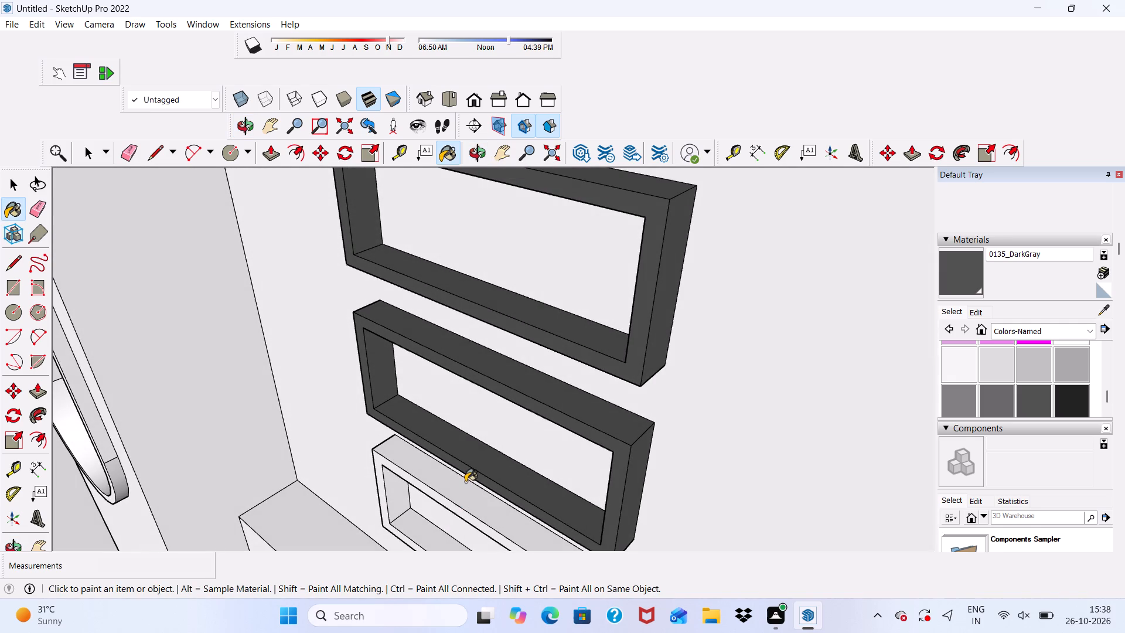
{"action": "scroll", "coordinate": [438, 484], "scroll_direction": "up", "scroll_amount": 8}
{"action": "left_click", "coordinate": [423, 474]}
Paint the middle frame's remaining outer side and its underside with 0135_DarkGray.
{"action": "scroll", "coordinate": [362, 475], "scroll_direction": "down", "scroll_amount": 5}
{"action": "middle_click_drag", "start_coordinate": [421, 474], "coordinate": [727, 299]}
{"action": "scroll", "coordinate": [377, 312], "scroll_direction": "up", "scroll_amount": 4}
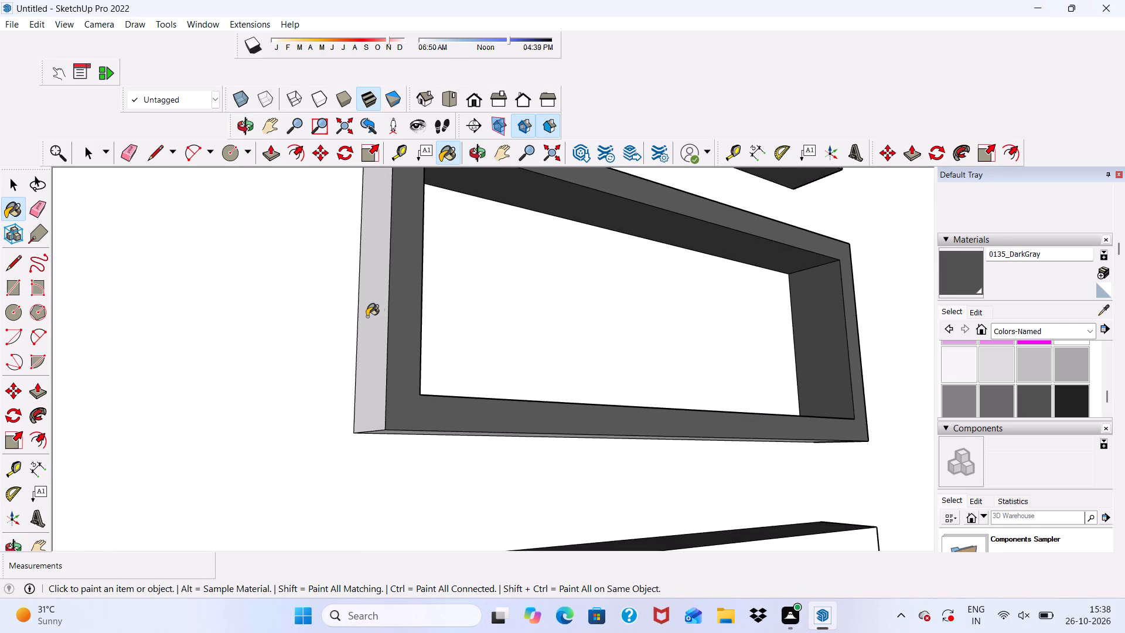
{"action": "left_click", "coordinate": [377, 317]}
{"action": "scroll", "coordinate": [378, 377], "scroll_direction": "down", "scroll_amount": 7}
{"action": "middle_click_drag", "start_coordinate": [561, 373], "coordinate": [636, 213]}
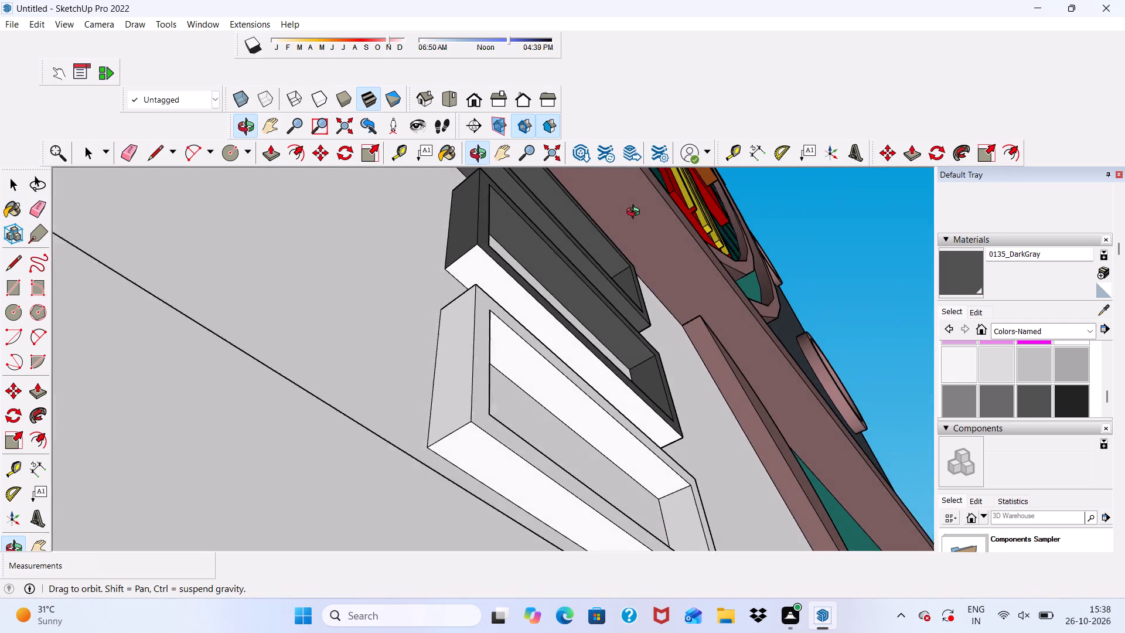
{"action": "middle_click_drag", "start_coordinate": [636, 213], "coordinate": [636, 216]}
{"action": "scroll", "coordinate": [560, 340], "scroll_direction": "up", "scroll_amount": 4}
{"action": "left_click", "coordinate": [535, 315]}
Paint the lowest frame's inner top, front, one outer side and underside with 0135_DarkGray.
{"action": "left_click", "coordinate": [500, 373]}
{"action": "left_click", "coordinate": [513, 350]}
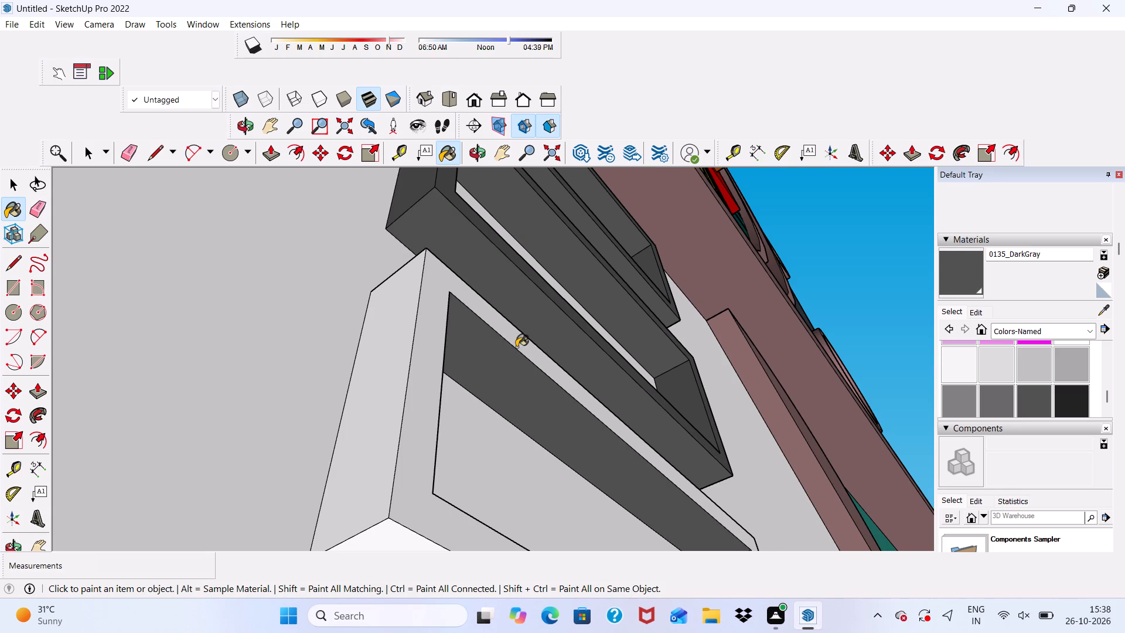
{"action": "left_click", "coordinate": [520, 340]}
{"action": "scroll", "coordinate": [519, 338], "scroll_direction": "down", "scroll_amount": 3}
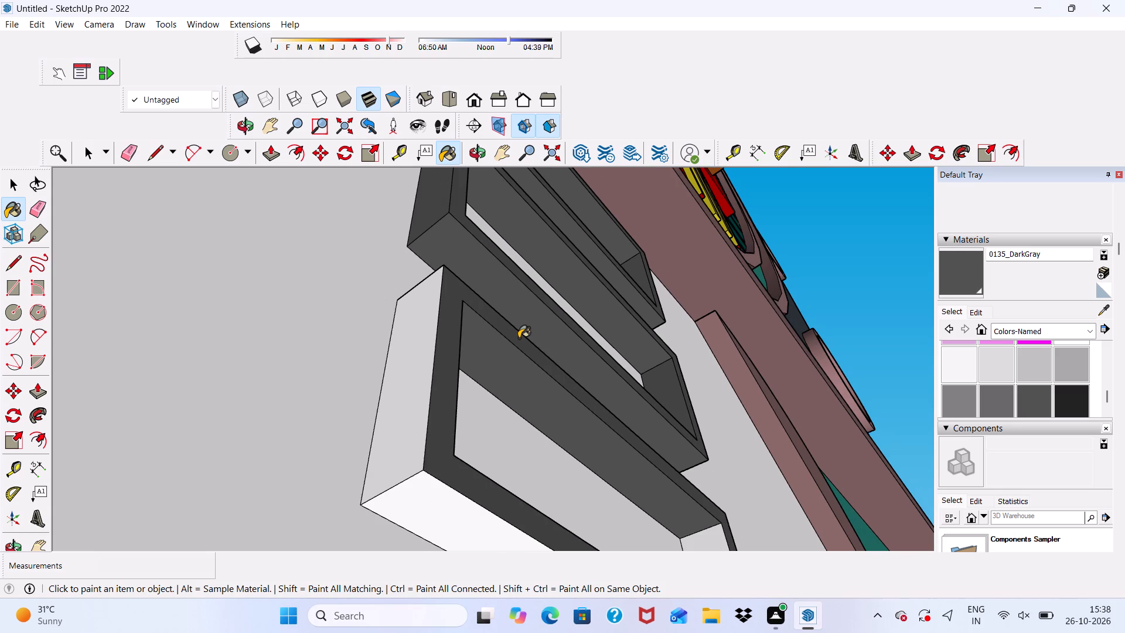
{"action": "scroll", "coordinate": [519, 338], "scroll_direction": "down", "scroll_amount": 3}
{"action": "scroll", "coordinate": [471, 365], "scroll_direction": "up", "scroll_amount": 4}
{"action": "left_click", "coordinate": [459, 353]}
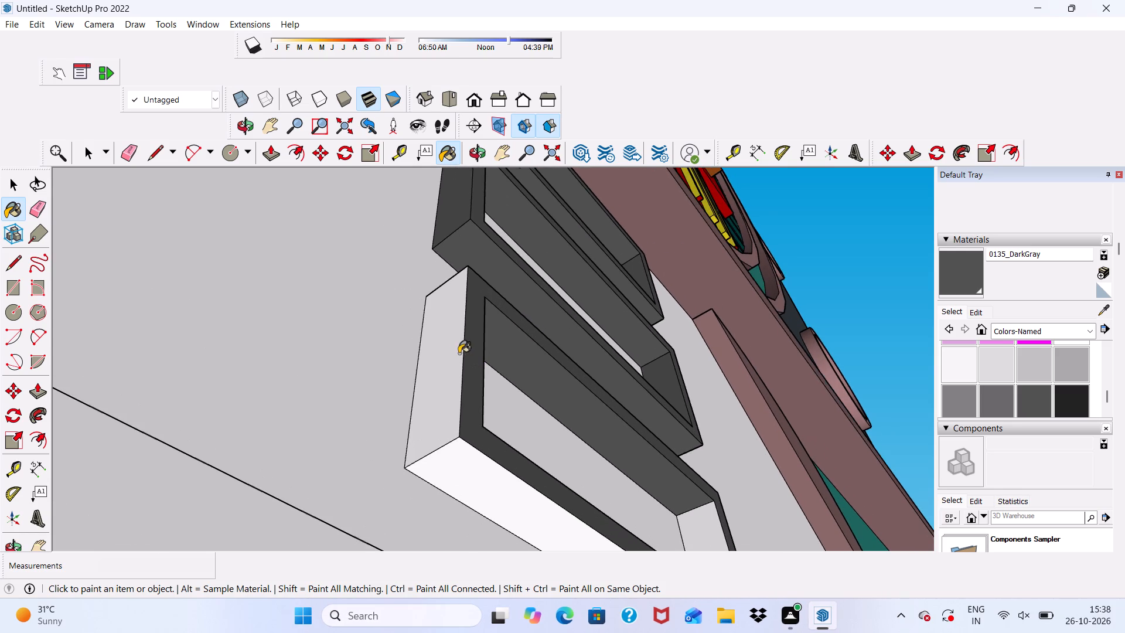
{"action": "scroll", "coordinate": [469, 400], "scroll_direction": "down", "scroll_amount": 3}
{"action": "left_click", "coordinate": [476, 478]}
Paint one inner side and the remaining outer side of the lowest frame with 0135_DarkGray.
{"action": "scroll", "coordinate": [424, 419], "scroll_direction": "down", "scroll_amount": 5}
{"action": "scroll", "coordinate": [607, 489], "scroll_direction": "up", "scroll_amount": 4}
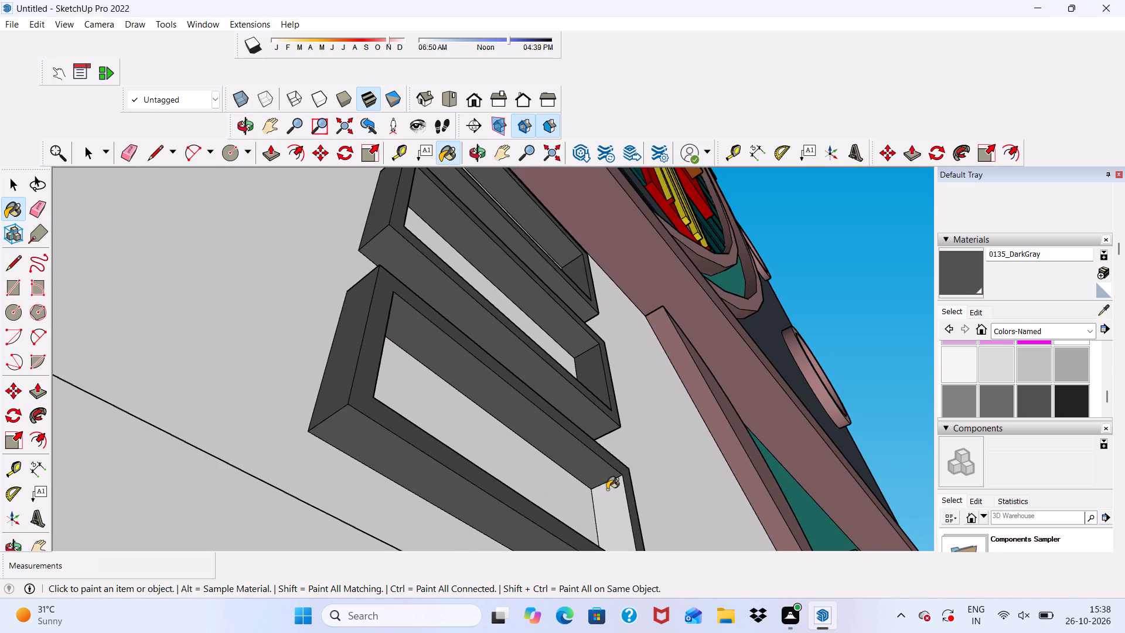
{"action": "left_click", "coordinate": [607, 489]}
{"action": "scroll", "coordinate": [604, 472], "scroll_direction": "down", "scroll_amount": 2}
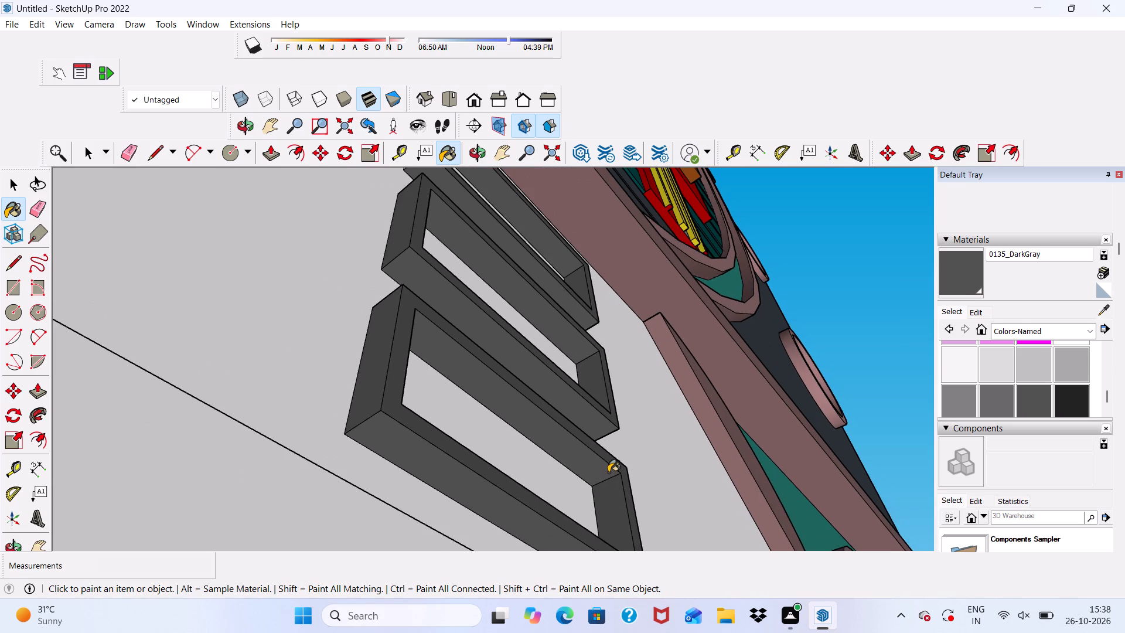
{"action": "middle_click_drag", "start_coordinate": [608, 472], "coordinate": [336, 602]}
{"action": "scroll", "coordinate": [461, 398], "scroll_direction": "down", "scroll_amount": 4}
{"action": "middle_click_drag", "start_coordinate": [503, 435], "coordinate": [483, 534]}
{"action": "scroll", "coordinate": [489, 494], "scroll_direction": "up", "scroll_amount": 15}
{"action": "left_click", "coordinate": [496, 509]}
Paint the lowest frame's inner bottom and remaining inner side with 0135_DarkGray, undoing the stray fill on the wall face inside it.
{"action": "scroll", "coordinate": [483, 416], "scroll_direction": "down", "scroll_amount": 6}
{"action": "middle_click_drag", "start_coordinate": [441, 499], "coordinate": [493, 407]}
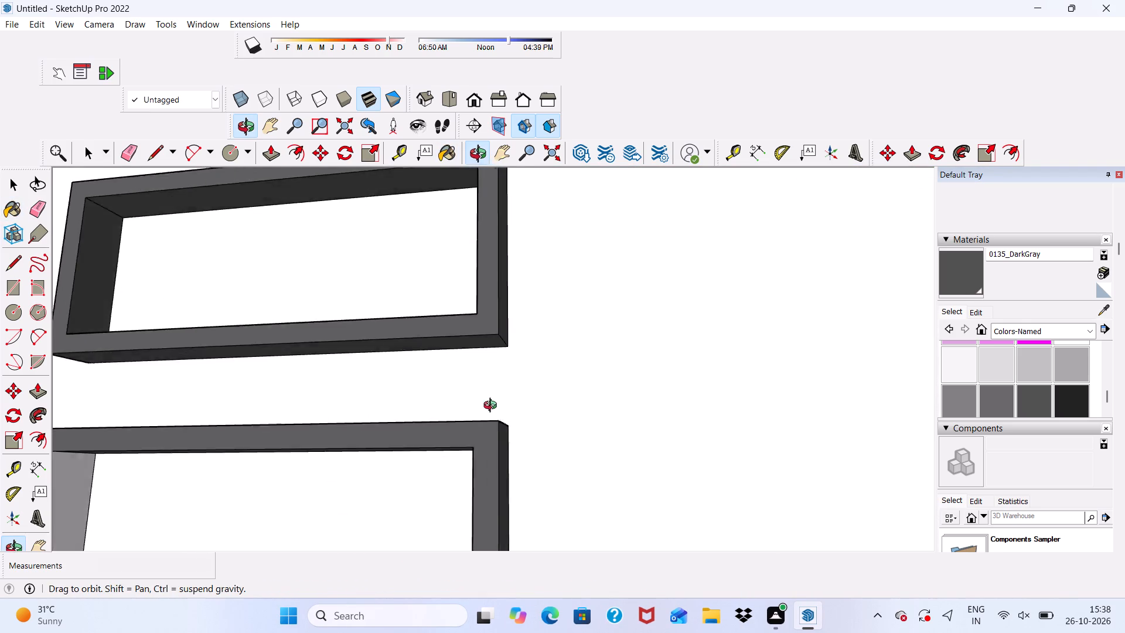
{"action": "middle_click_drag", "start_coordinate": [493, 407], "coordinate": [534, 410]}
{"action": "scroll", "coordinate": [551, 411], "scroll_direction": "up", "scroll_amount": 1}
{"action": "scroll", "coordinate": [534, 398], "scroll_direction": "down", "scroll_amount": 7}
{"action": "middle_click_drag", "start_coordinate": [496, 449], "coordinate": [433, 576]}
{"action": "scroll", "coordinate": [310, 447], "scroll_direction": "up", "scroll_amount": 9}
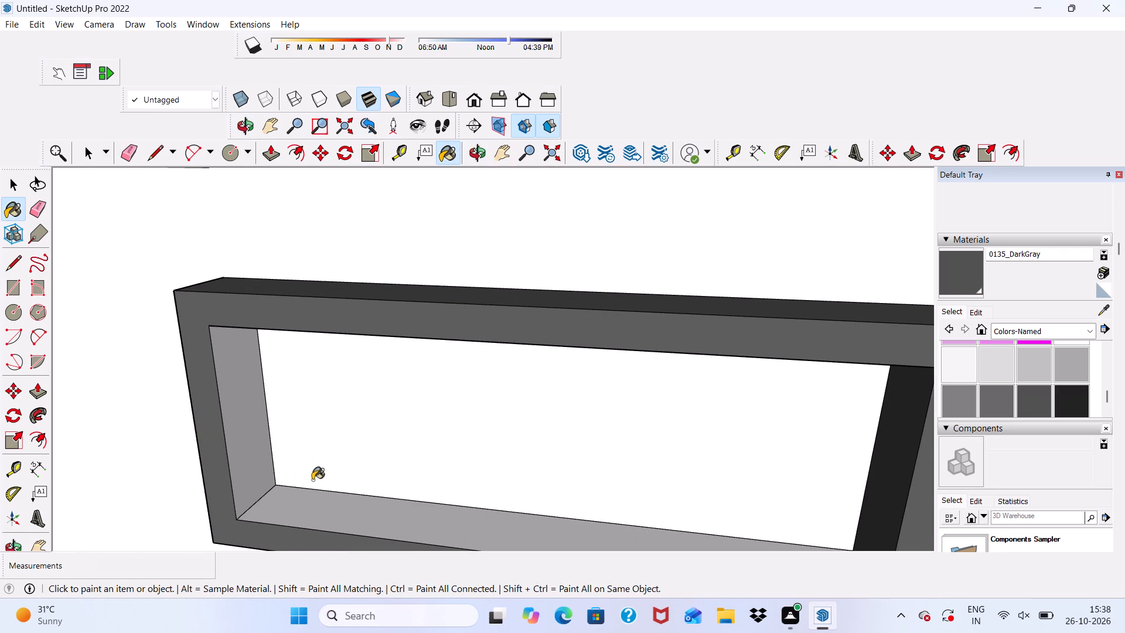
{"action": "left_click", "coordinate": [312, 480]}
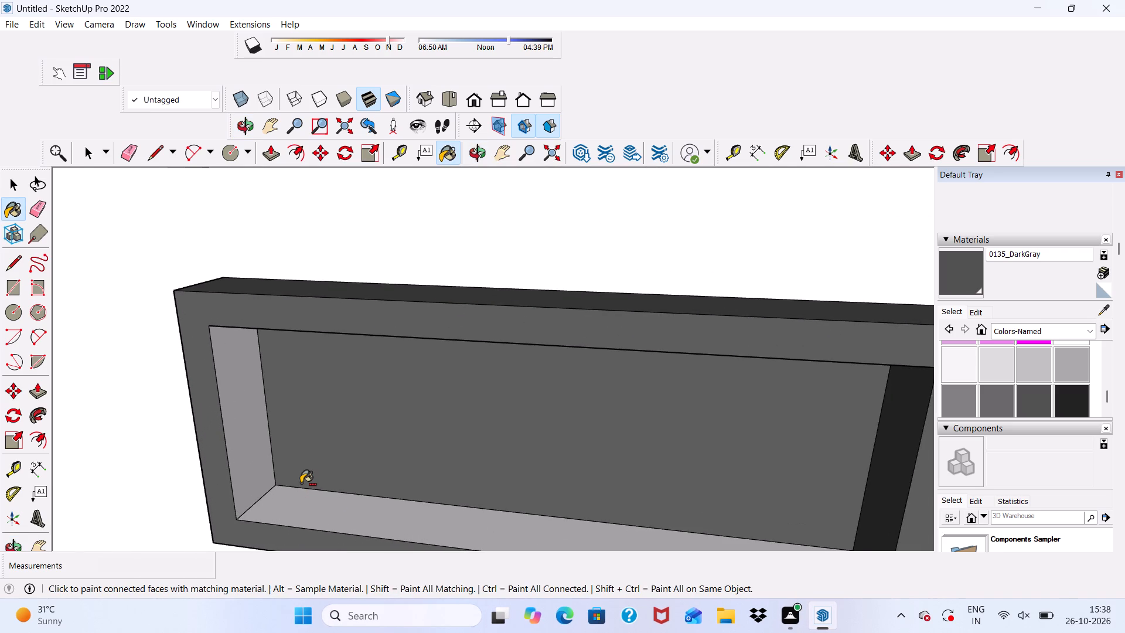
{"action": "key", "text": "ctrl+z"}
{"action": "left_click", "coordinate": [299, 505]}
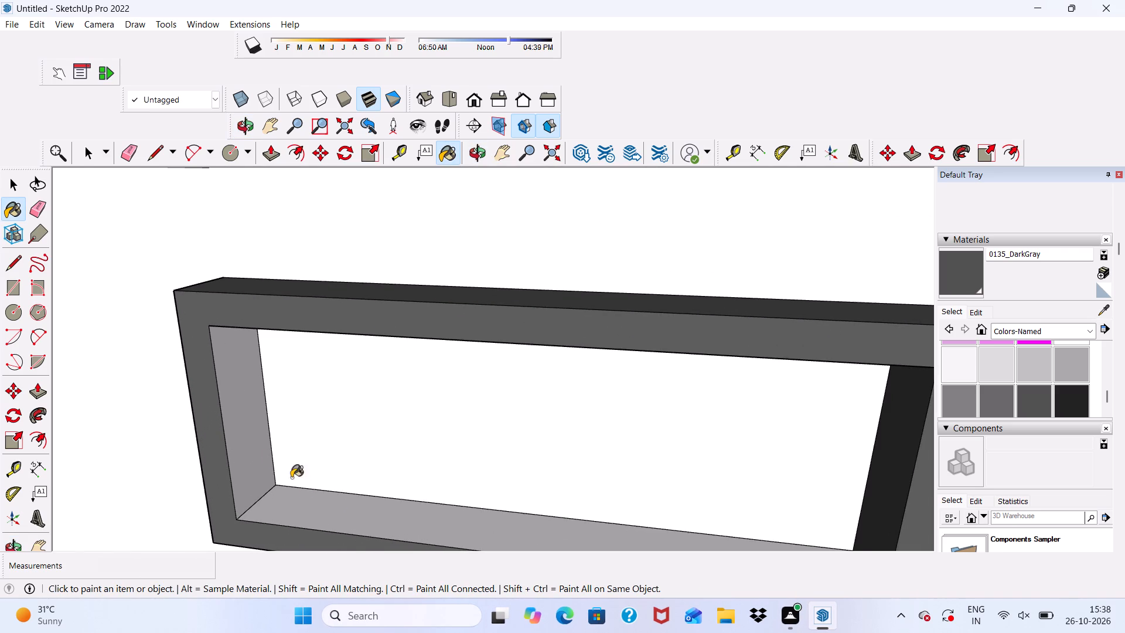
{"action": "left_click", "coordinate": [253, 448]}
{"action": "scroll", "coordinate": [275, 464], "scroll_direction": "down", "scroll_amount": 3}
{"action": "middle_click_drag", "start_coordinate": [286, 467], "coordinate": [279, 379]}
{"action": "scroll", "coordinate": [279, 381], "scroll_direction": "up", "scroll_amount": 1}
{"action": "scroll", "coordinate": [298, 383], "scroll_direction": "down", "scroll_amount": 3}
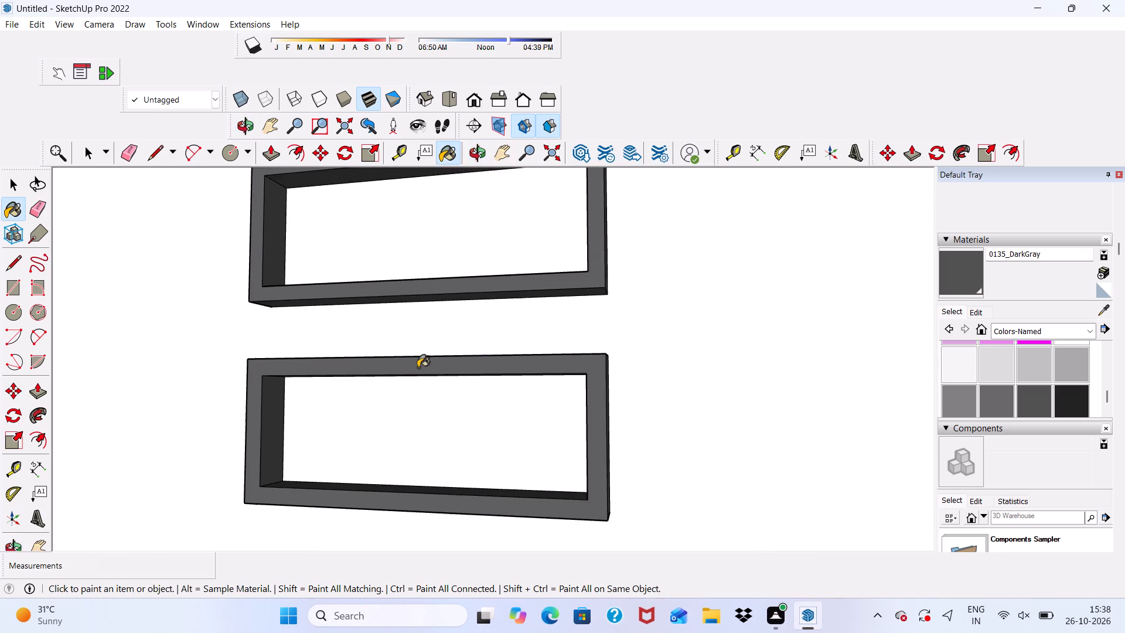
{"action": "scroll", "coordinate": [418, 367], "scroll_direction": "down", "scroll_amount": 11}
{"action": "middle_click_drag", "start_coordinate": [466, 284], "coordinate": [632, 226]}
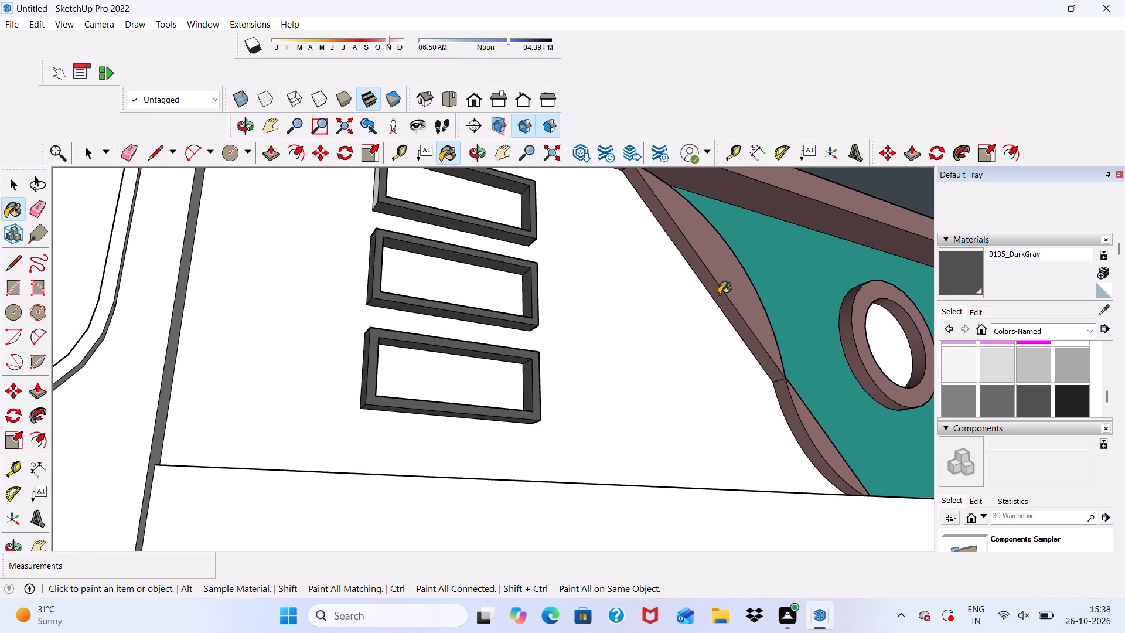
Paint the white wall around the three rectangular frames with 0092_Azure from the Colors-Named collection.
{"action": "key", "text": "space"}
{"action": "scroll", "coordinate": [998, 363], "scroll_direction": "up", "scroll_amount": 2}
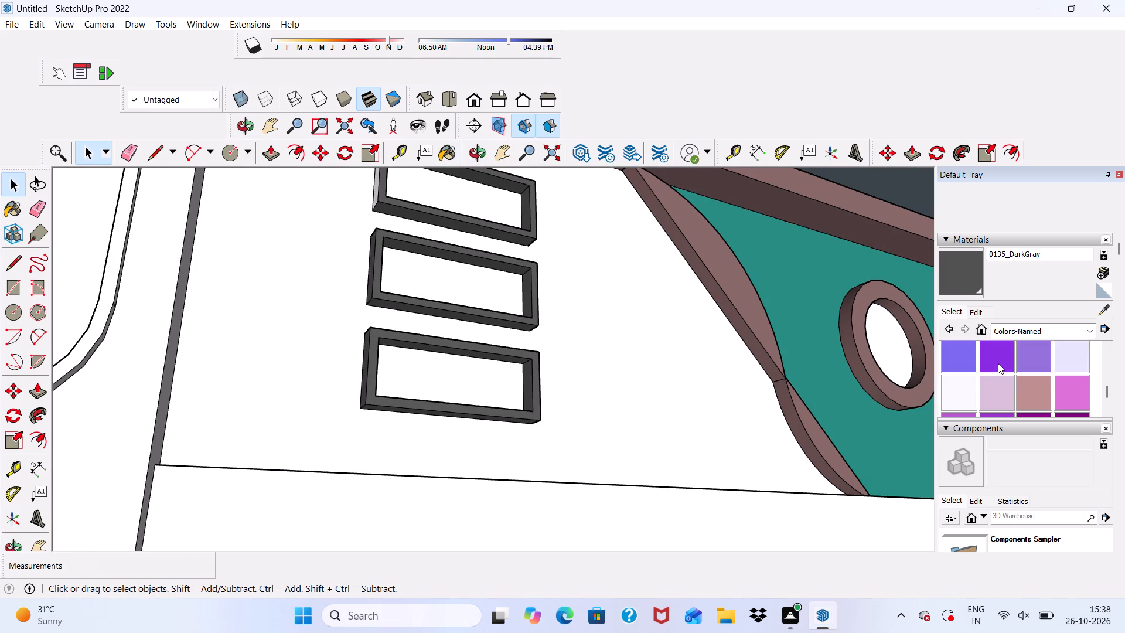
{"action": "scroll", "coordinate": [998, 363], "scroll_direction": "up", "scroll_amount": 3}
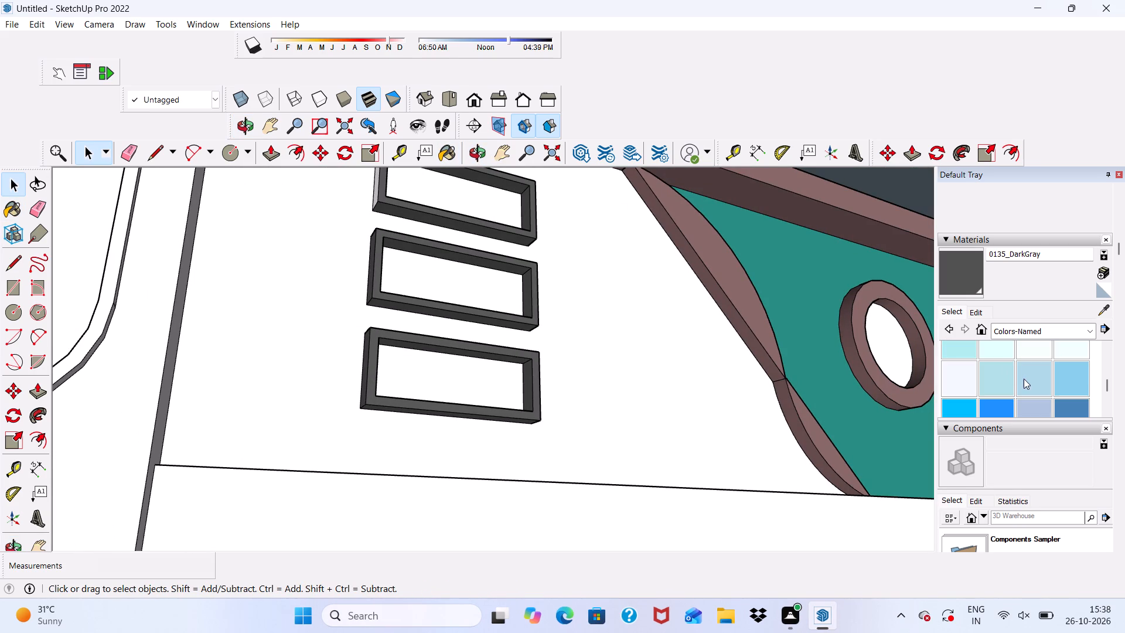
{"action": "left_click", "coordinate": [1073, 350]}
{"action": "scroll", "coordinate": [293, 291], "scroll_direction": "up", "scroll_amount": 4}
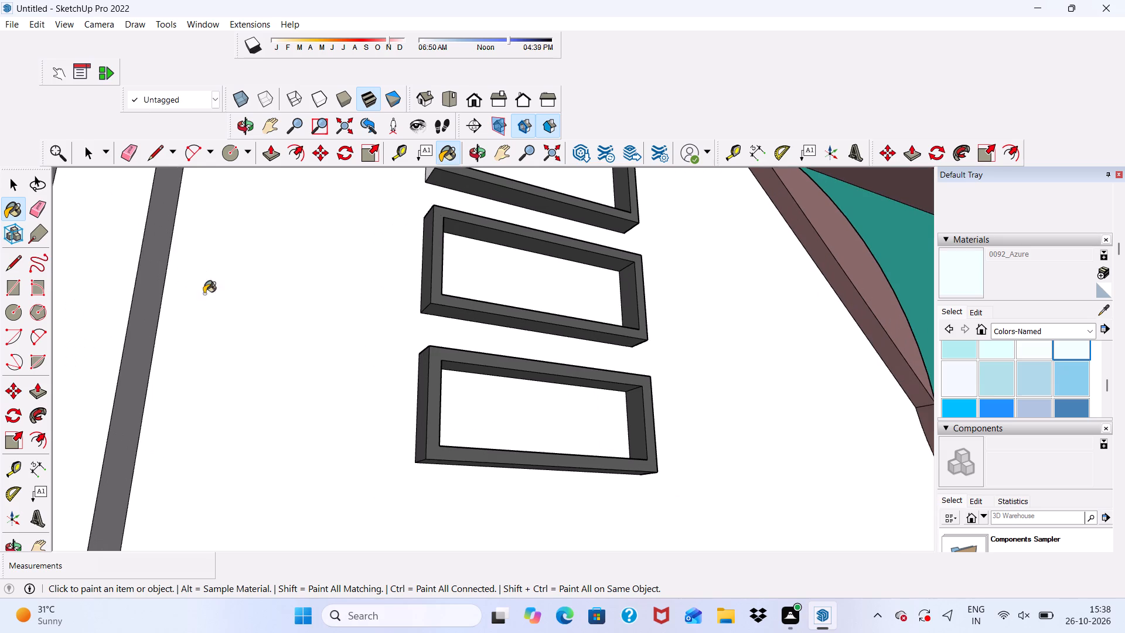
{"action": "left_click", "coordinate": [231, 299]}
{"action": "scroll", "coordinate": [321, 321], "scroll_direction": "down", "scroll_amount": 5}
{"action": "left_click", "coordinate": [332, 365]}
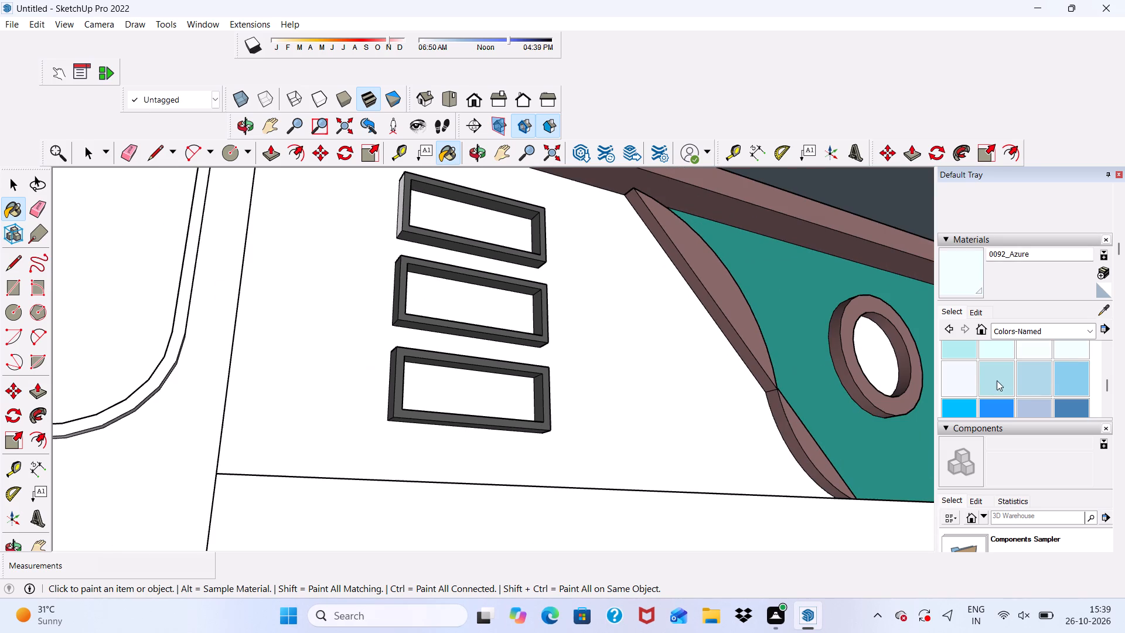
Reselect 0092_Azure and apply it again to the wall surface beside the rectangular frames.
{"action": "scroll", "coordinate": [1046, 355], "scroll_direction": "up", "scroll_amount": 1}
{"action": "left_click", "coordinate": [1065, 401]}
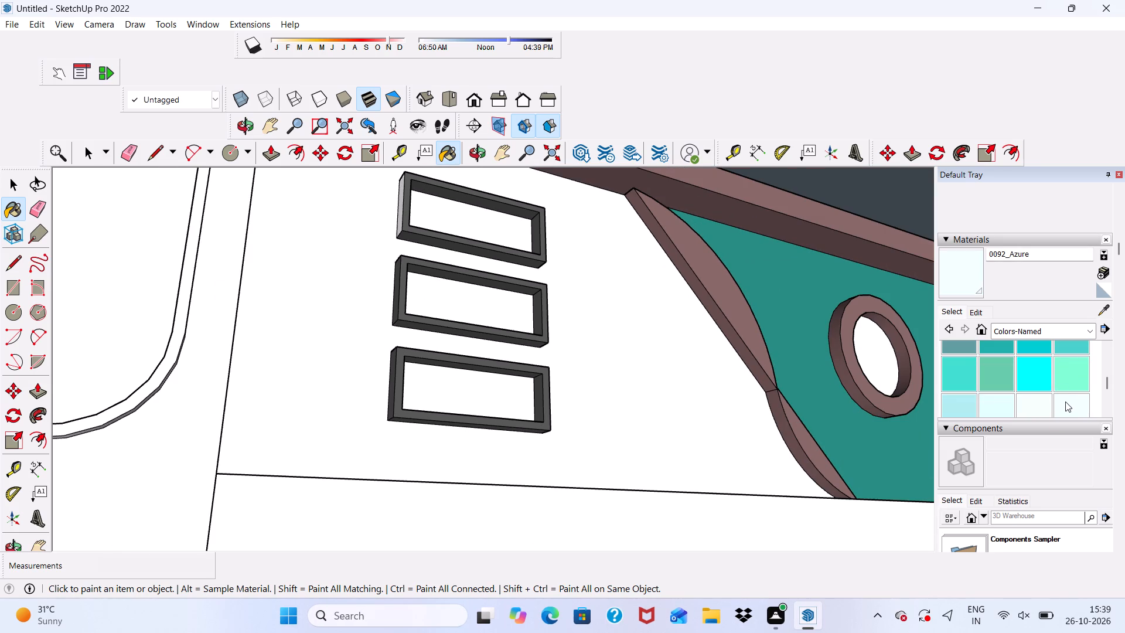
{"action": "left_click", "coordinate": [320, 313]}
{"action": "middle_click_drag", "start_coordinate": [401, 336], "coordinate": [256, 440]}
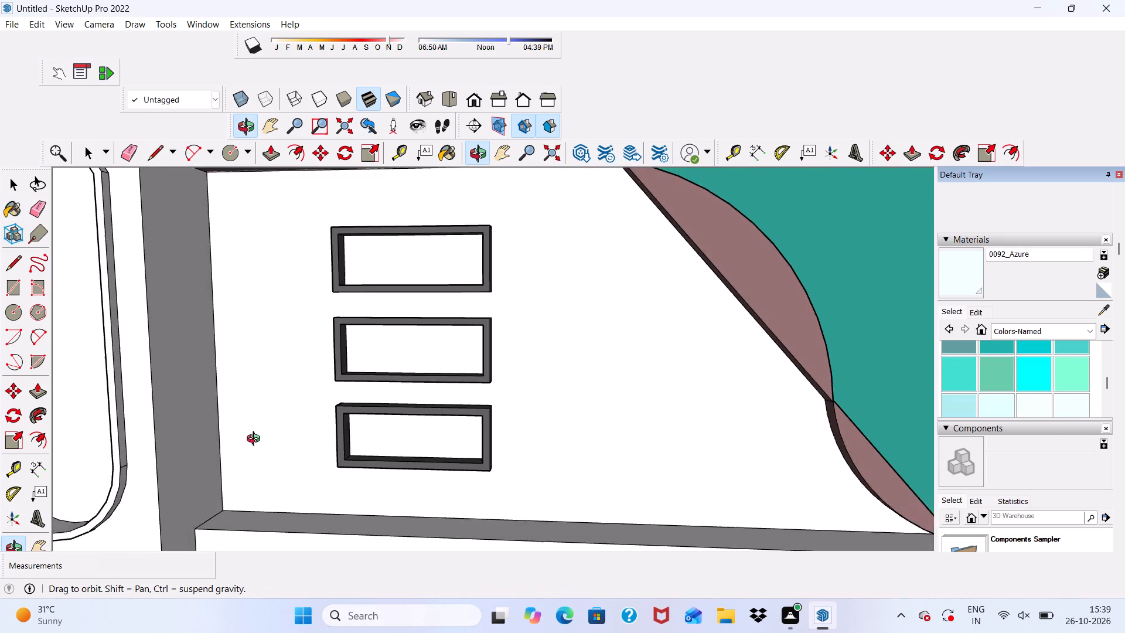
{"action": "middle_click_drag", "start_coordinate": [256, 440], "coordinate": [253, 446]}
{"action": "left_click", "coordinate": [1079, 403]}
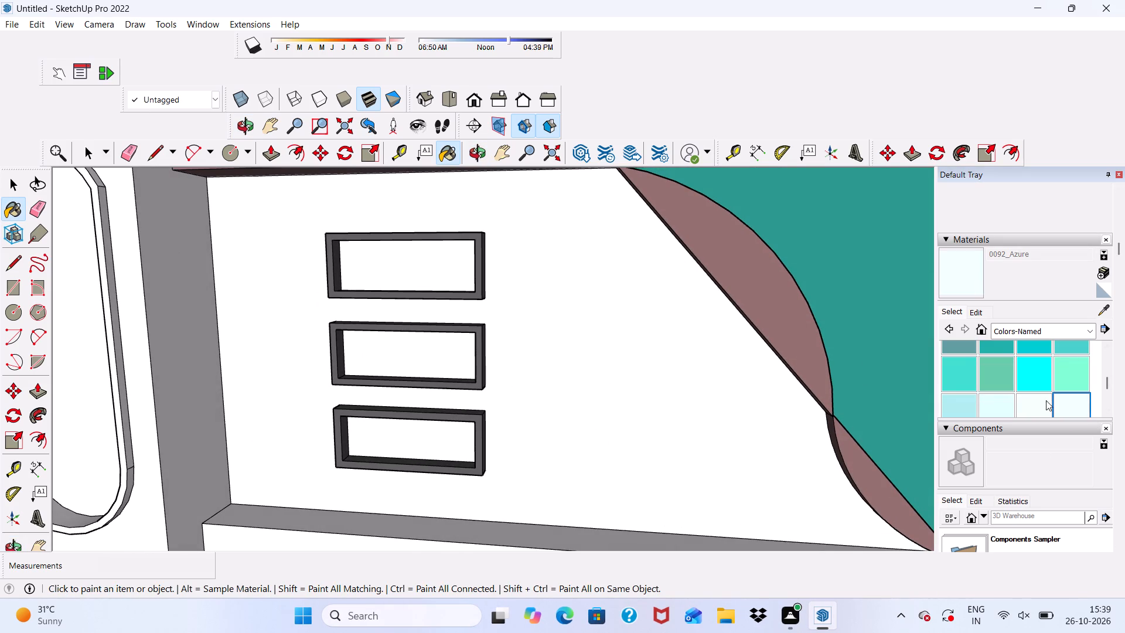
{"action": "left_click", "coordinate": [684, 344]}
{"action": "left_click", "coordinate": [684, 344]}
{"action": "scroll", "coordinate": [698, 384], "scroll_direction": "up", "scroll_amount": 8}
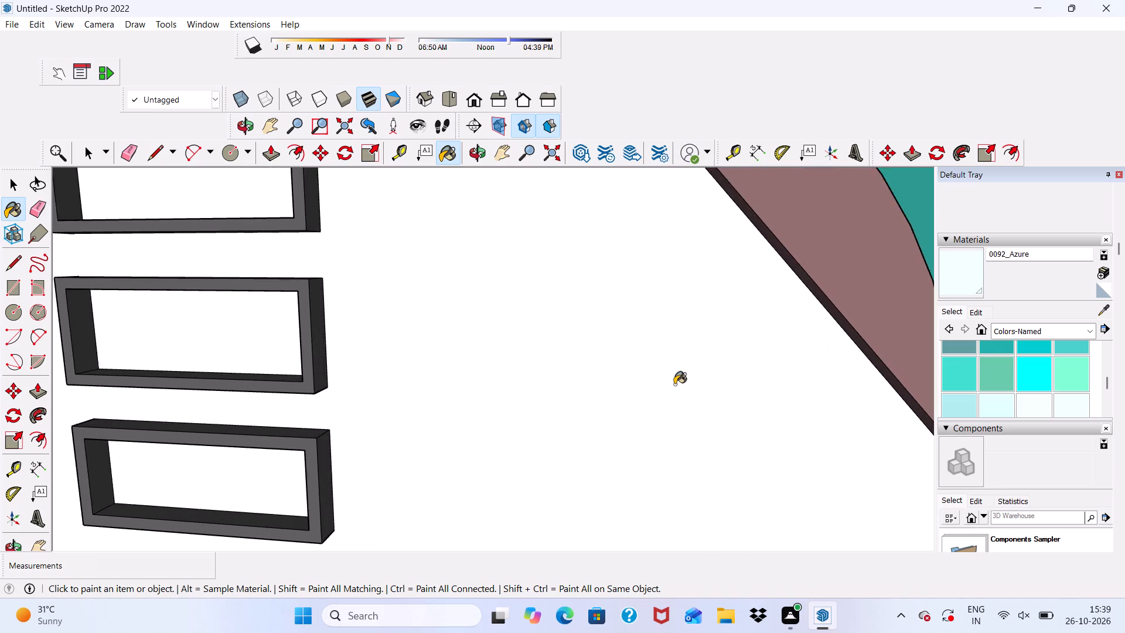
{"action": "scroll", "coordinate": [674, 384], "scroll_direction": "up", "scroll_amount": 2}
{"action": "left_click", "coordinate": [674, 382]}
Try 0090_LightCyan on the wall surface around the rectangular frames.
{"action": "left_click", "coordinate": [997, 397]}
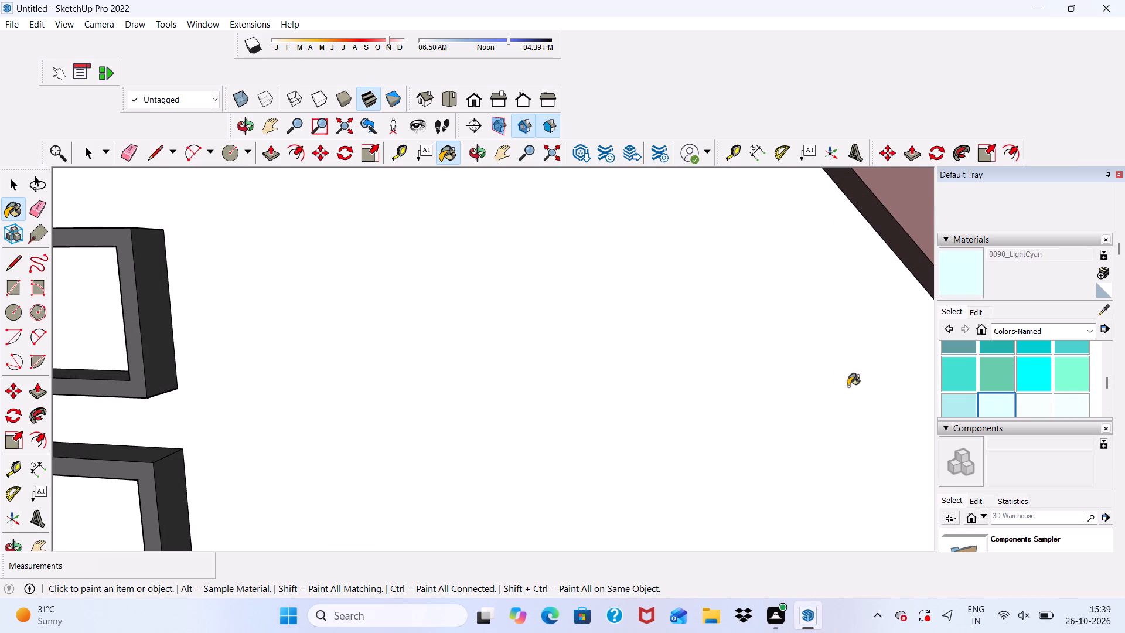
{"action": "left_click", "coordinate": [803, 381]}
Paint the wall surface around the three rectangular frames with 0089_PaleTurquoise.
{"action": "left_click", "coordinate": [959, 406]}
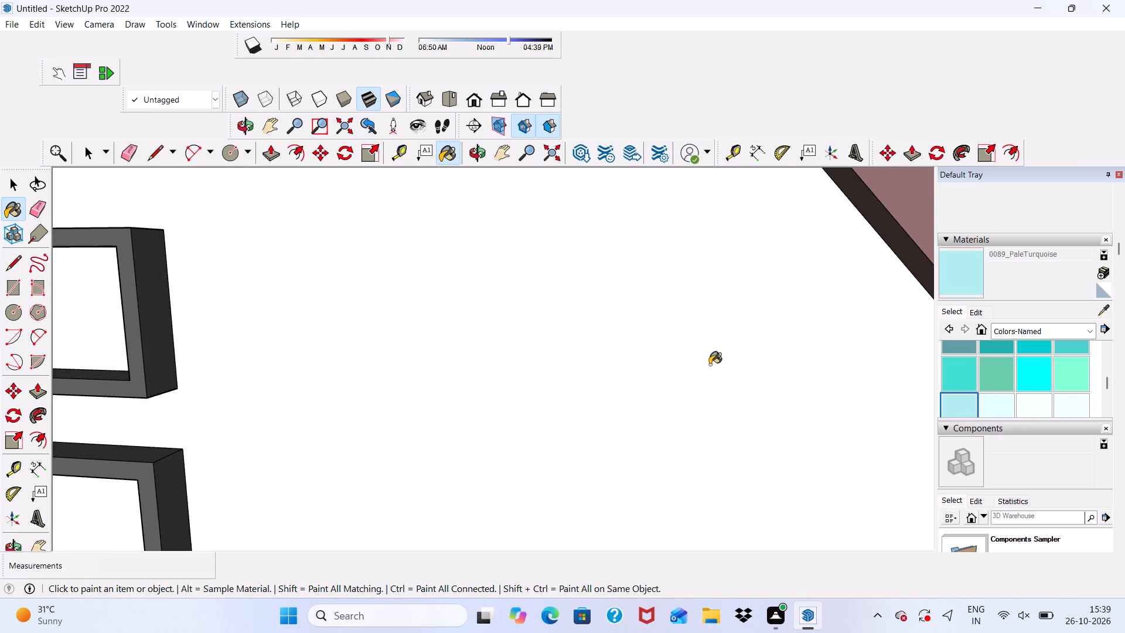
{"action": "left_click", "coordinate": [710, 365]}
{"action": "scroll", "coordinate": [690, 360], "scroll_direction": "down", "scroll_amount": 20}
{"action": "scroll", "coordinate": [690, 360], "scroll_direction": "down", "scroll_amount": 1}
{"action": "middle_click_drag", "start_coordinate": [719, 353], "coordinate": [719, 290]}
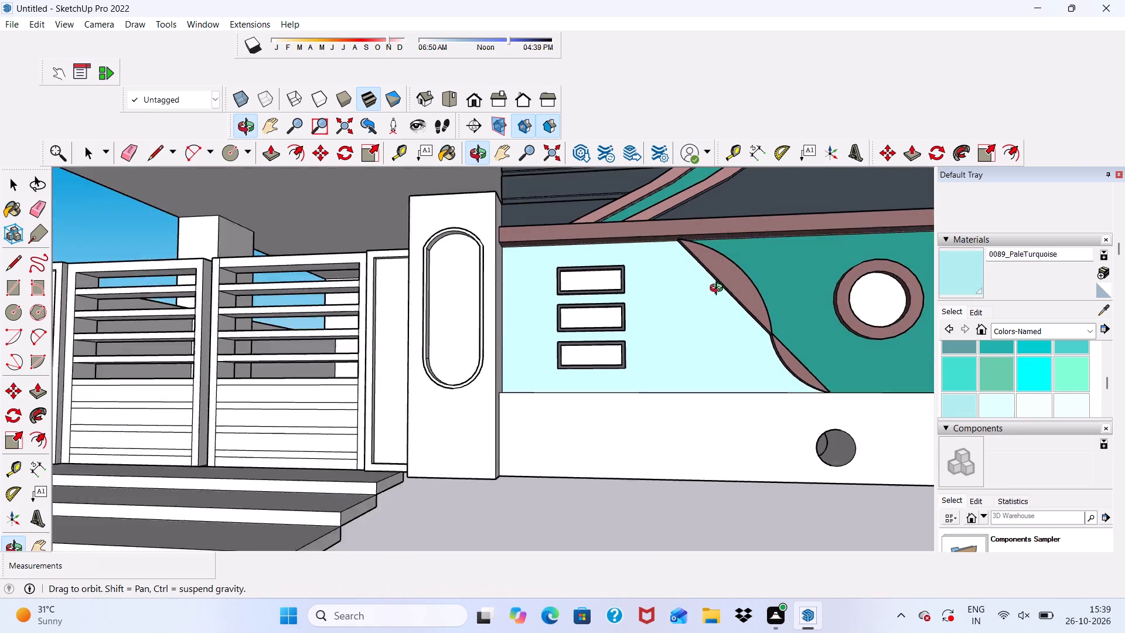
{"action": "middle_click_drag", "start_coordinate": [719, 290], "coordinate": [769, 266]}
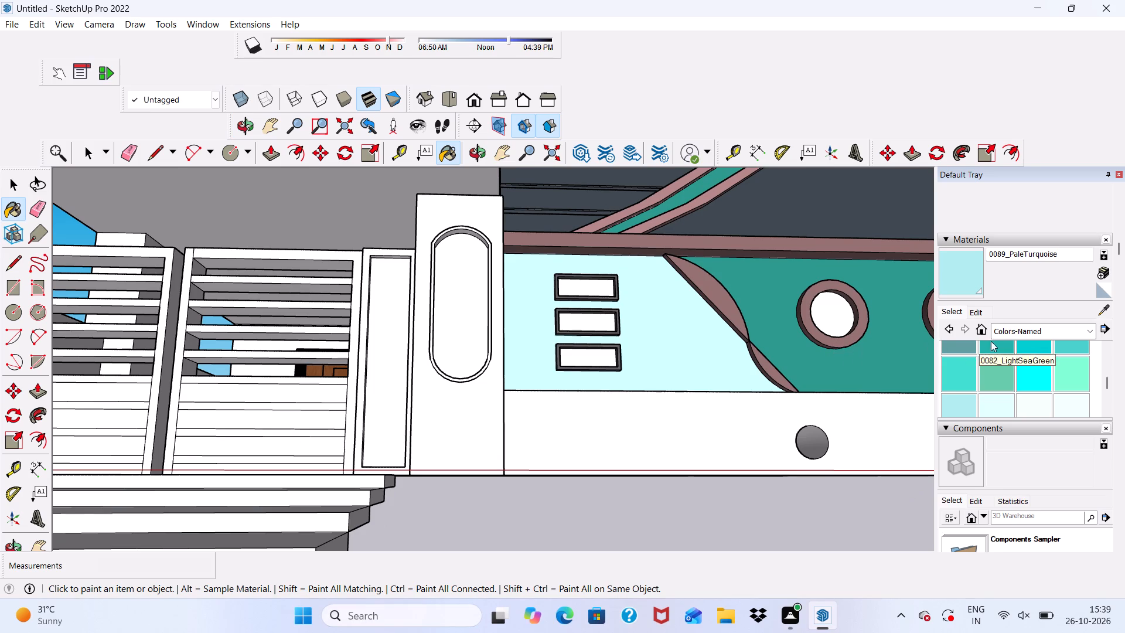
Darken the 0089_PaleTurquoise material slightly in the colour wheel editor, checking the frame wall against the whole front.
{"action": "left_click", "coordinate": [970, 306]}
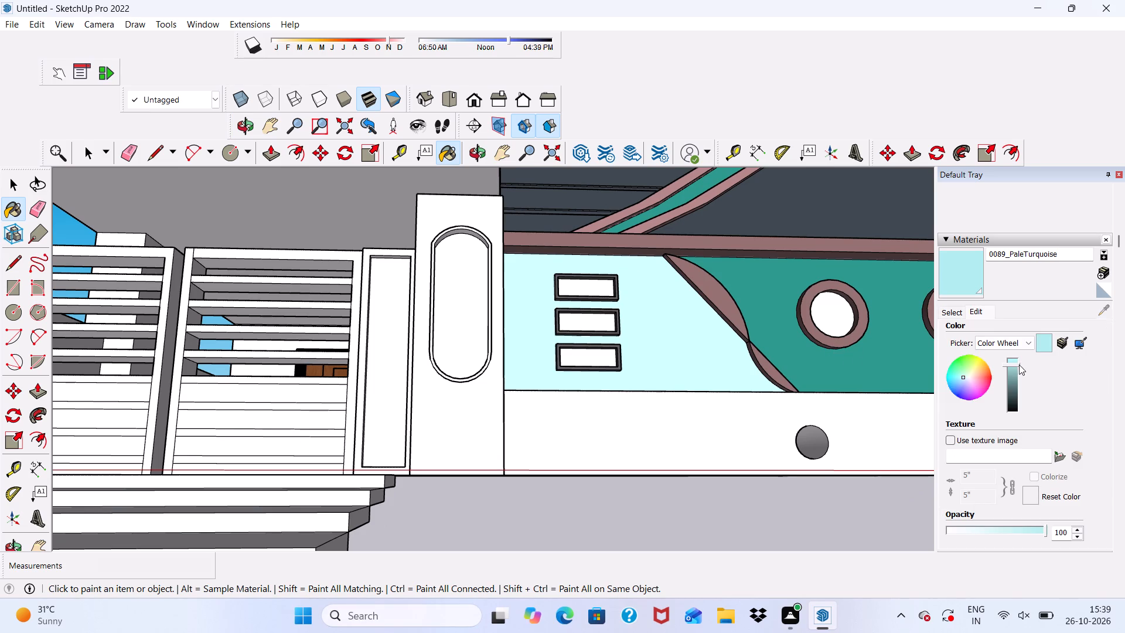
{"action": "left_click_drag", "start_coordinate": [1011, 367], "coordinate": [1010, 373]}
{"action": "scroll", "coordinate": [694, 328], "scroll_direction": "down", "scroll_amount": 4}
{"action": "scroll", "coordinate": [683, 352], "scroll_direction": "up", "scroll_amount": 2}
{"action": "middle_click_drag", "start_coordinate": [683, 352], "coordinate": [612, 387]}
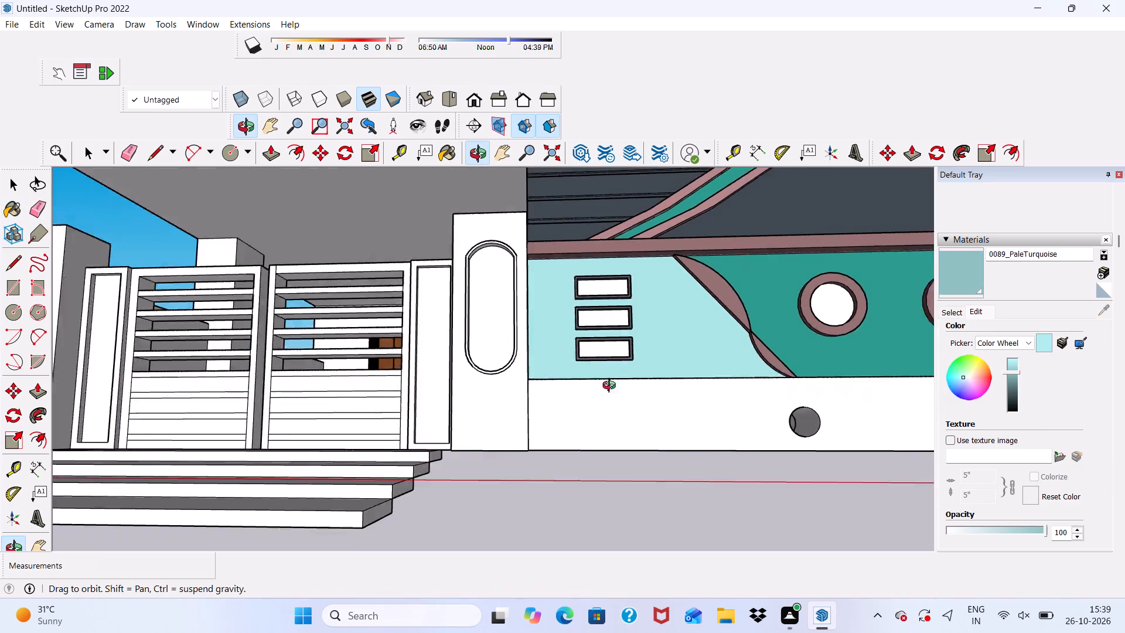
{"action": "middle_click_drag", "start_coordinate": [612, 387], "coordinate": [534, 431]}
{"action": "scroll", "coordinate": [628, 387], "scroll_direction": "up", "scroll_amount": 4}
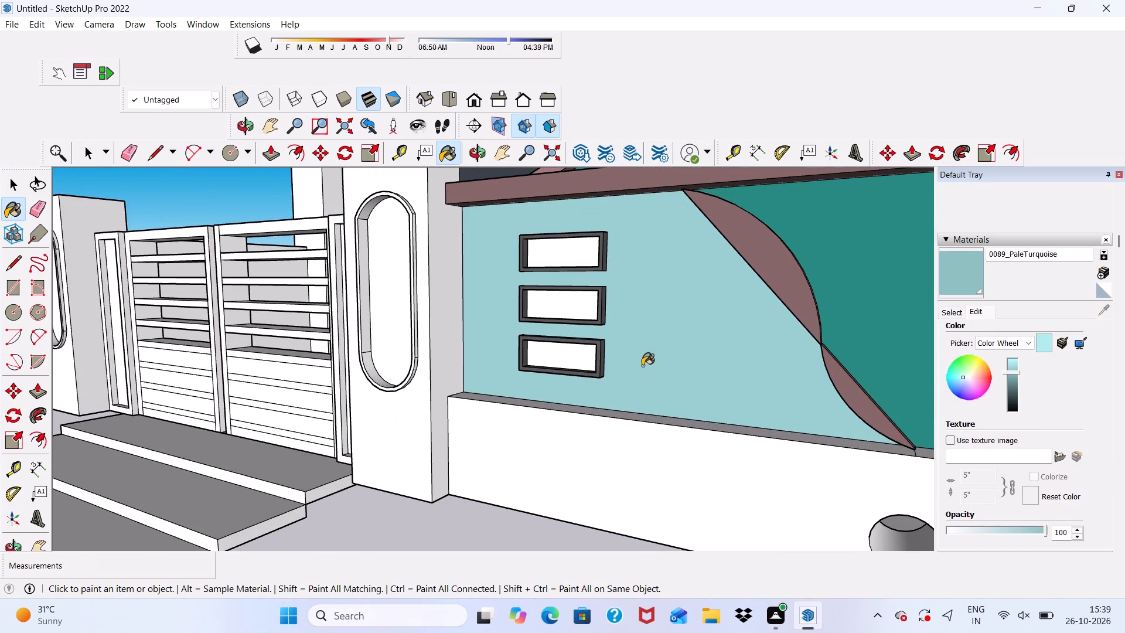
{"action": "scroll", "coordinate": [642, 366], "scroll_direction": "down", "scroll_amount": 4}
{"action": "middle_click_drag", "start_coordinate": [642, 366], "coordinate": [740, 329]}
{"action": "scroll", "coordinate": [740, 331], "scroll_direction": "down", "scroll_amount": 7}
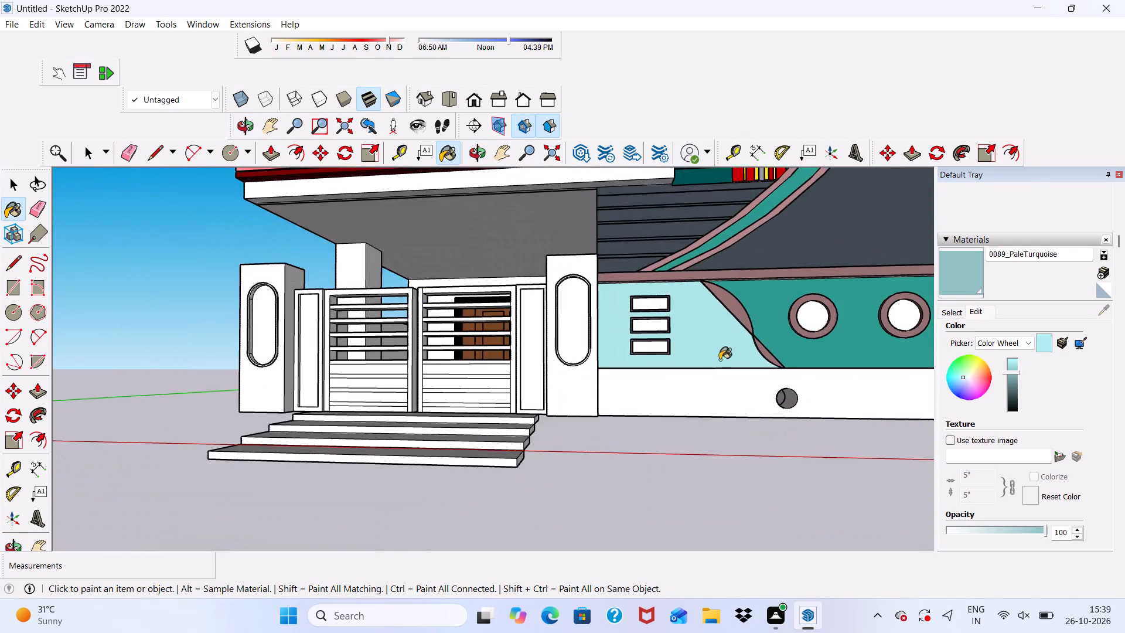
{"action": "scroll", "coordinate": [720, 360], "scroll_direction": "down", "scroll_amount": 4}
{"action": "middle_click_drag", "start_coordinate": [688, 378], "coordinate": [724, 392]}
{"action": "key", "text": "space"}
{"action": "scroll", "coordinate": [669, 365], "scroll_direction": "down", "scroll_amount": 1}
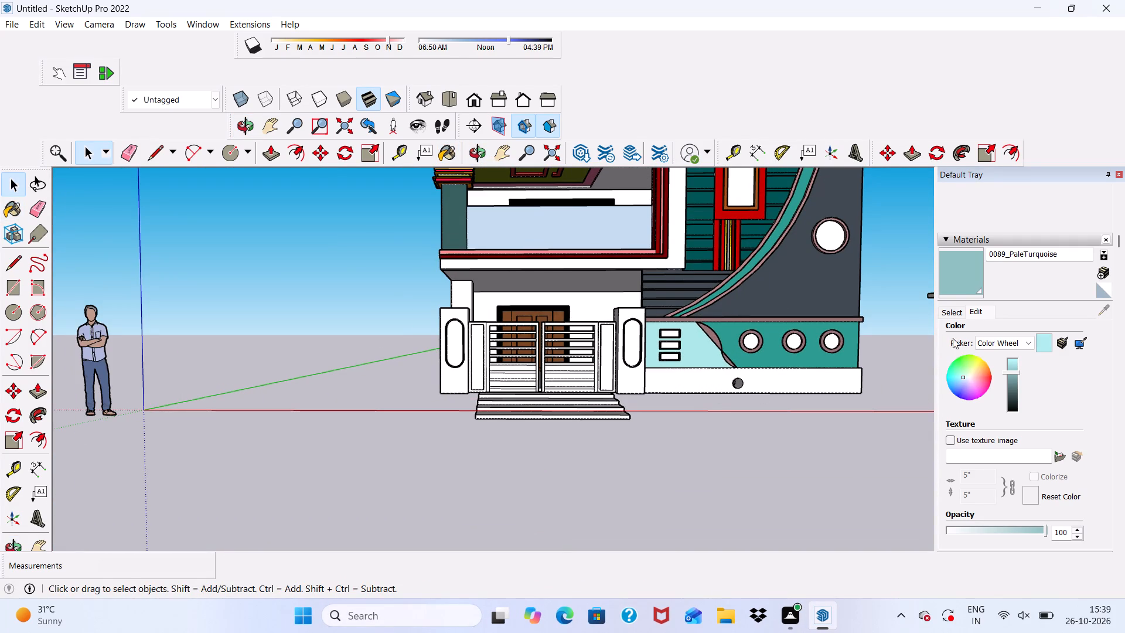
Paint the front face of the low white base wall with 0111_SlateGray from the Colors-Named collection.
{"action": "left_click", "coordinate": [952, 310]}
{"action": "scroll", "coordinate": [984, 388], "scroll_direction": "down", "scroll_amount": 2}
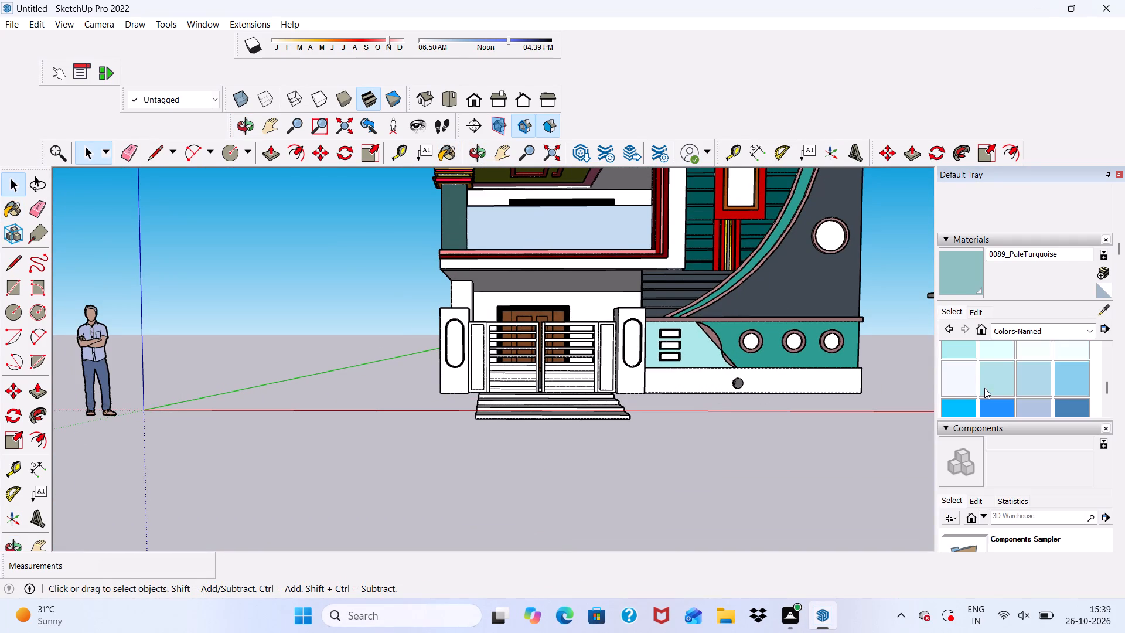
{"action": "scroll", "coordinate": [993, 388], "scroll_direction": "down", "scroll_amount": 1}
{"action": "left_click", "coordinate": [998, 381]}
{"action": "scroll", "coordinate": [809, 376], "scroll_direction": "up", "scroll_amount": 4}
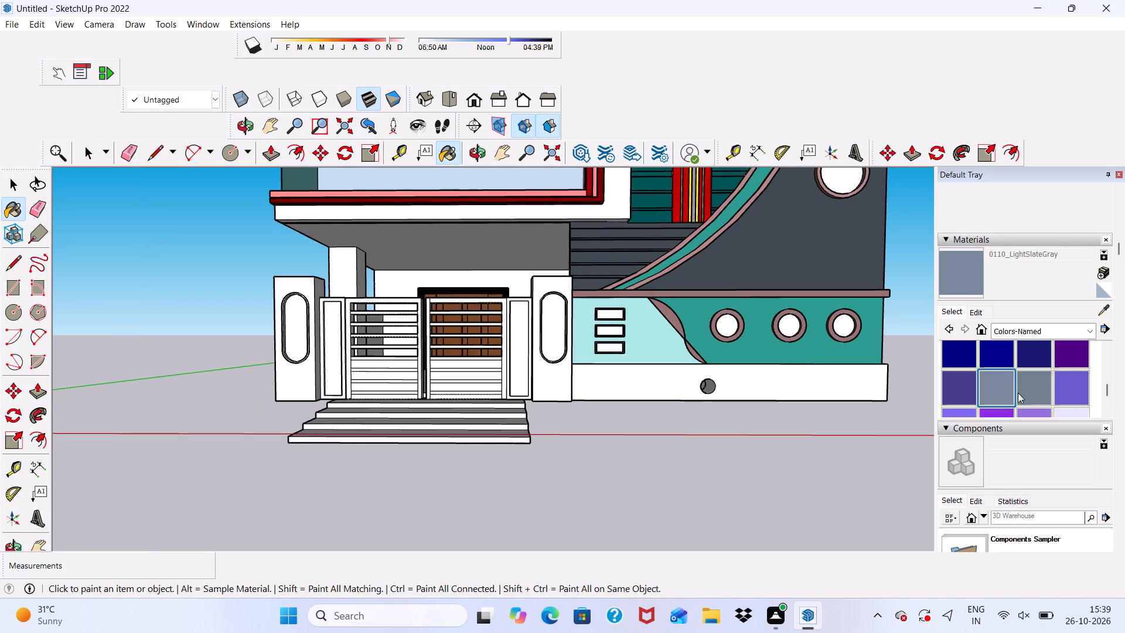
{"action": "left_click", "coordinate": [1024, 388]}
{"action": "scroll", "coordinate": [789, 392], "scroll_direction": "up", "scroll_amount": 7}
{"action": "left_click", "coordinate": [789, 386]}
Paint the top strip of the base wall below the teal panel with 0111_SlateGray.
{"action": "middle_click_drag", "start_coordinate": [840, 409], "coordinate": [786, 449]}
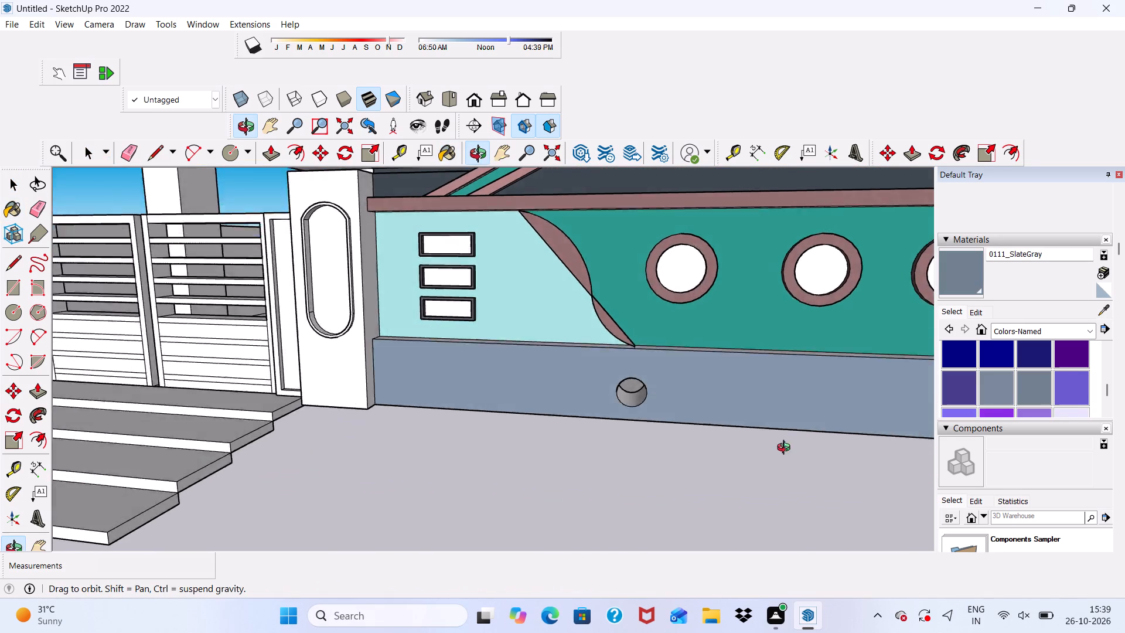
{"action": "middle_click_drag", "start_coordinate": [786, 449], "coordinate": [659, 485]}
{"action": "scroll", "coordinate": [657, 434], "scroll_direction": "up", "scroll_amount": 9}
{"action": "left_click", "coordinate": [666, 387]}
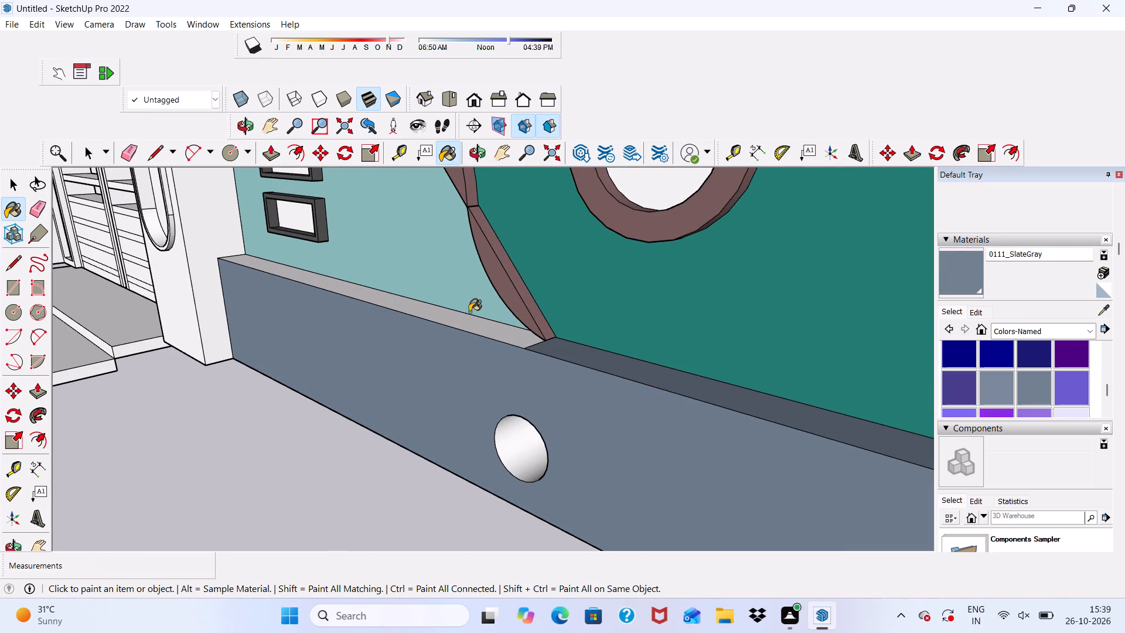
Erase the short edge dividing the base wall's top strip at the foot of the curved border.
{"action": "left_click", "coordinate": [125, 148]}
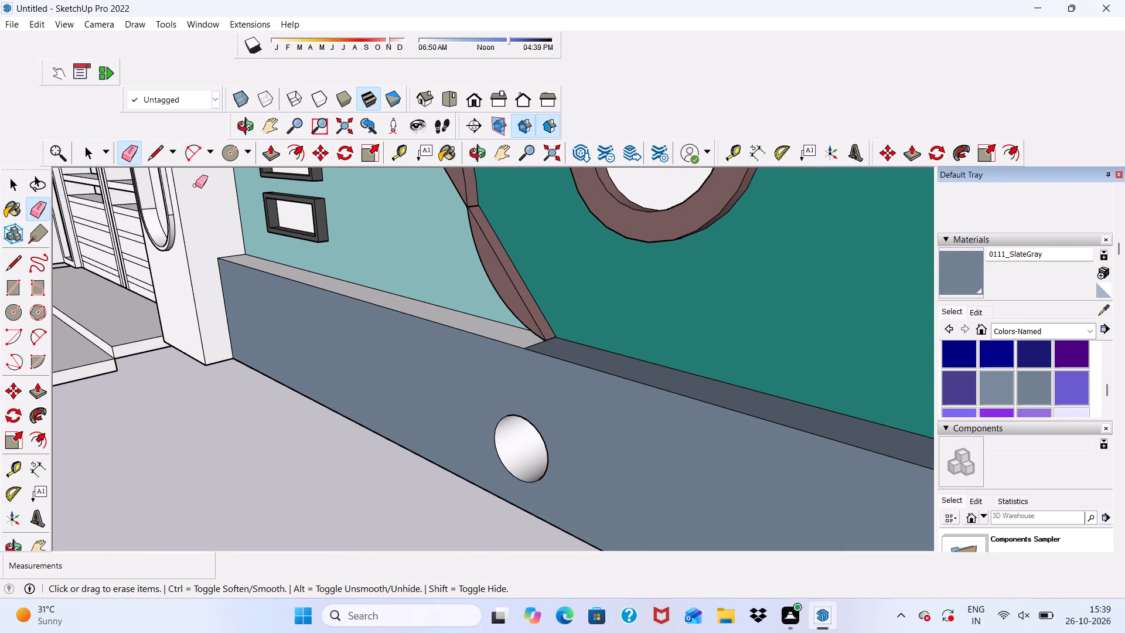
{"action": "scroll", "coordinate": [542, 379], "scroll_direction": "up", "scroll_amount": 4}
{"action": "left_click_drag", "start_coordinate": [517, 323], "coordinate": [517, 330]}
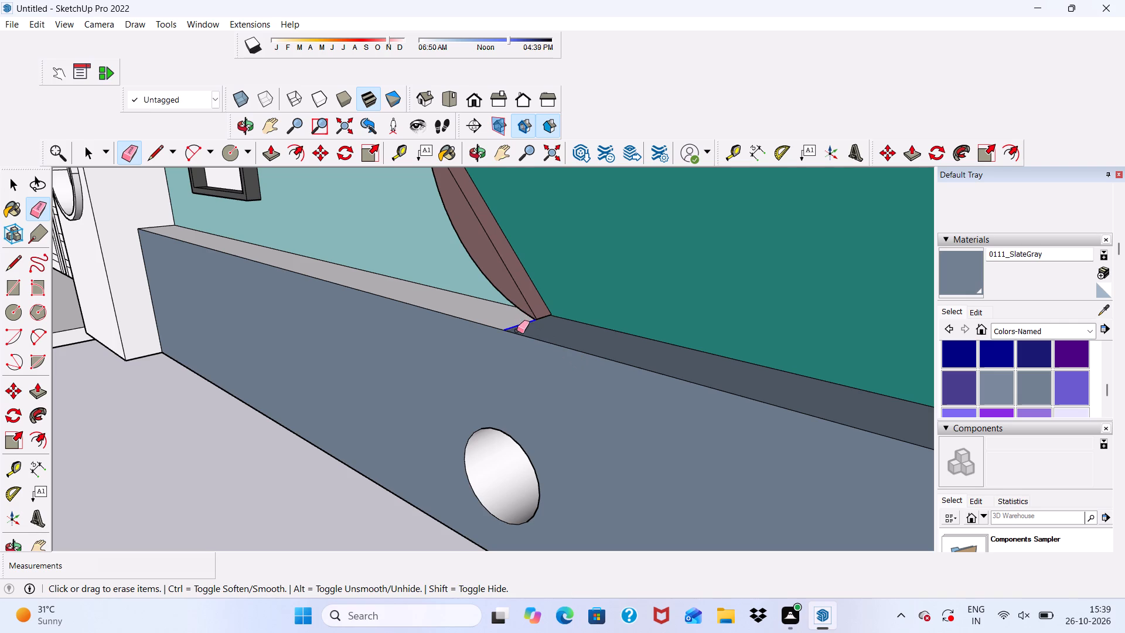
{"action": "scroll", "coordinate": [573, 330], "scroll_direction": "down", "scroll_amount": 8}
{"action": "middle_click_drag", "start_coordinate": [632, 231], "coordinate": [816, 158]}
{"action": "key", "text": "space"}
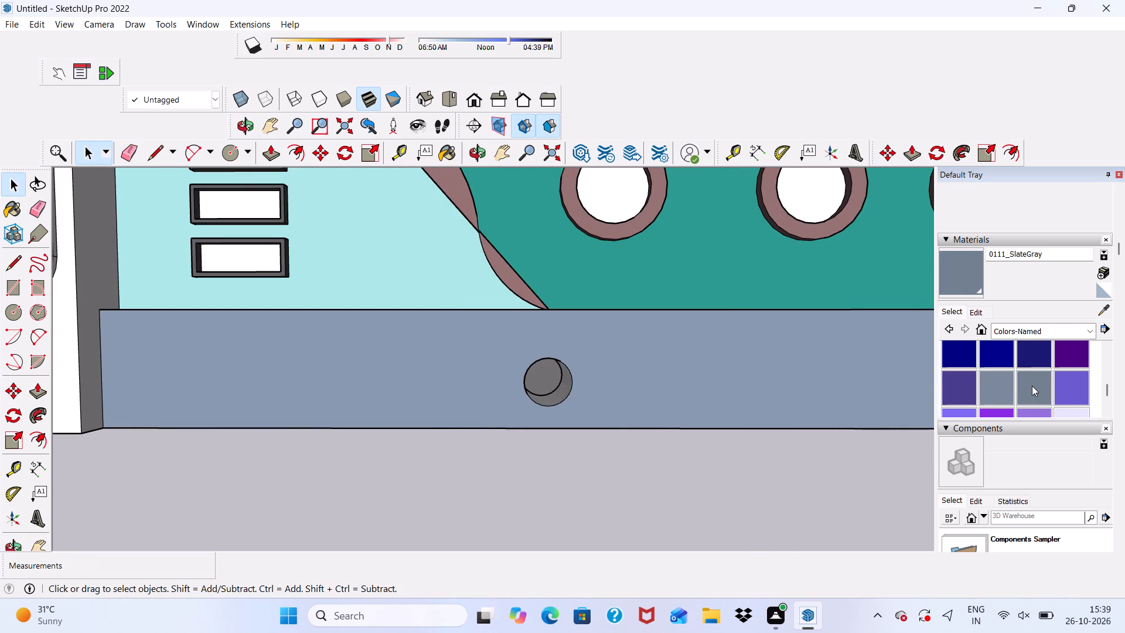
Paint the inside surface of the base wall's round hole with 0111_SlateGray.
{"action": "left_click", "coordinate": [1032, 386]}
{"action": "scroll", "coordinate": [656, 398], "scroll_direction": "up", "scroll_amount": 14}
{"action": "left_click", "coordinate": [471, 390]}
{"action": "scroll", "coordinate": [499, 409], "scroll_direction": "down", "scroll_amount": 2}
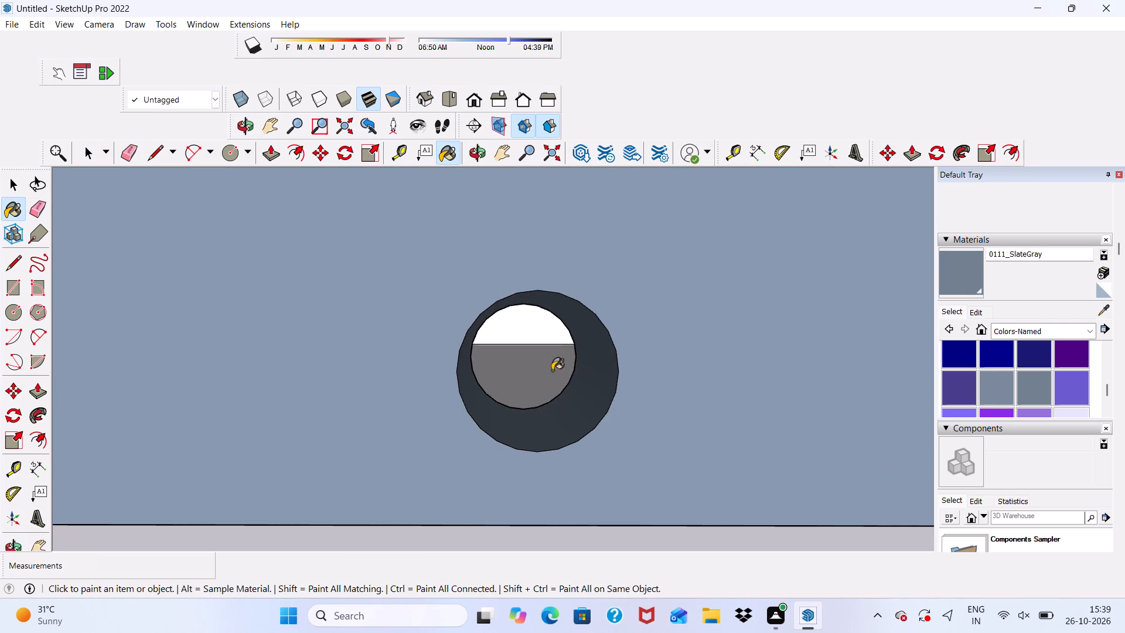
{"action": "scroll", "coordinate": [531, 365], "scroll_direction": "down", "scroll_amount": 1}
{"action": "scroll", "coordinate": [486, 386], "scroll_direction": "down", "scroll_amount": 7}
{"action": "middle_click_drag", "start_coordinate": [522, 428], "coordinate": [513, 335]}
{"action": "scroll", "coordinate": [513, 335], "scroll_direction": "up", "scroll_amount": 1}
{"action": "scroll", "coordinate": [512, 338], "scroll_direction": "down", "scroll_amount": 7}
{"action": "middle_click_drag", "start_coordinate": [602, 414], "coordinate": [599, 489]}
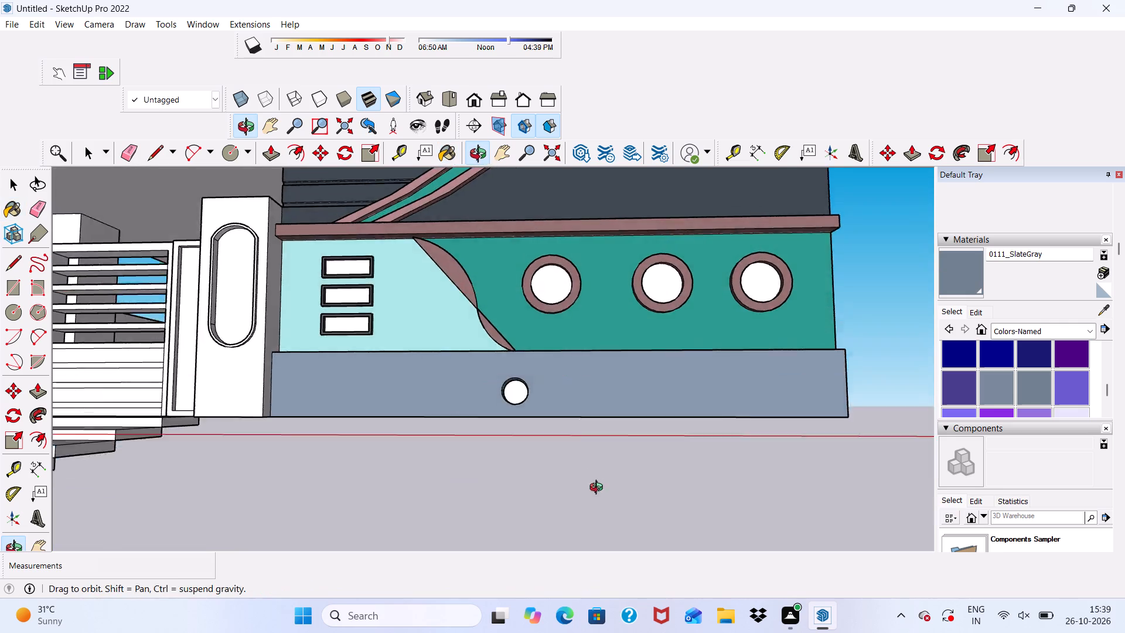
{"action": "middle_click_drag", "start_coordinate": [599, 489], "coordinate": [594, 511]}
{"action": "scroll", "coordinate": [522, 474], "scroll_direction": "down", "scroll_amount": 6}
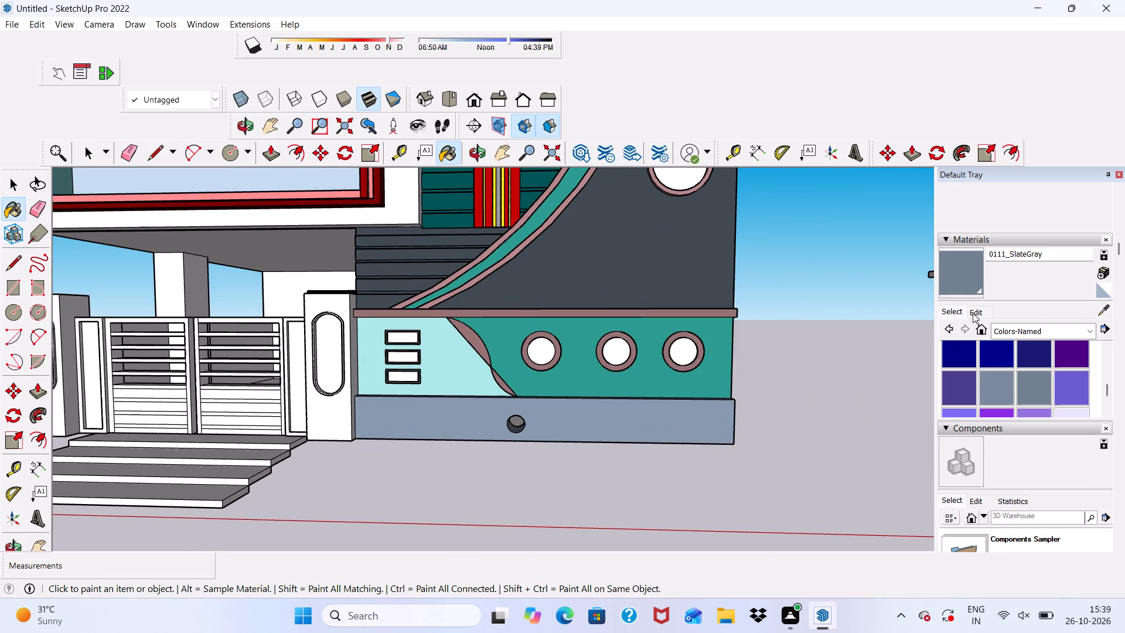
Darken the 0111_SlateGray material slightly in the colour wheel editor.
{"action": "left_click", "coordinate": [973, 313]}
{"action": "left_click", "coordinate": [1005, 383]}
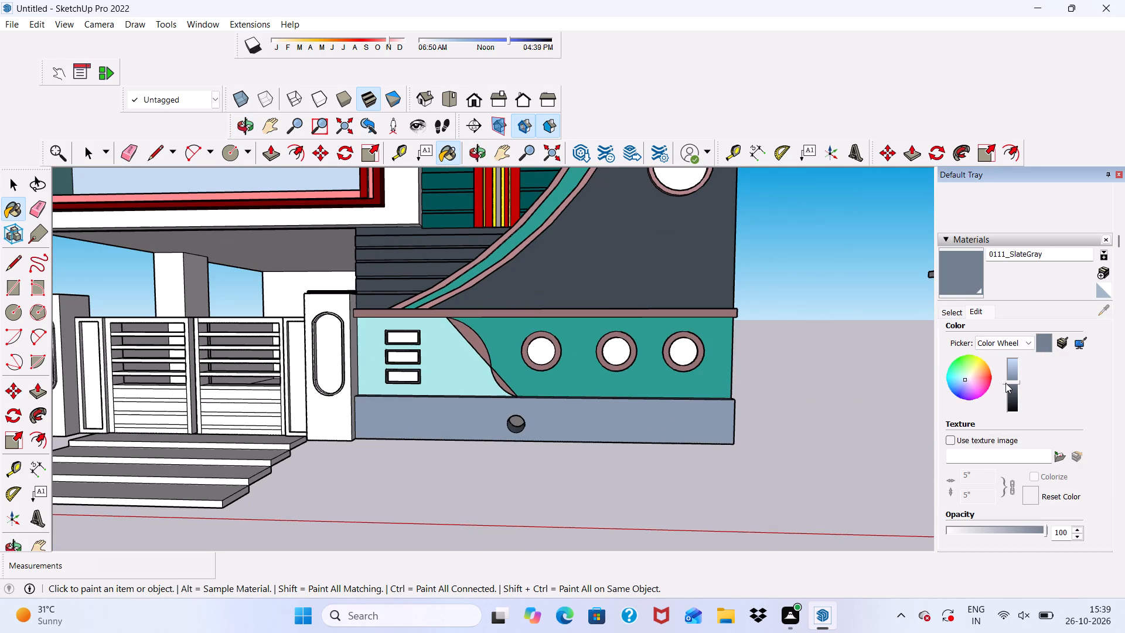
{"action": "scroll", "coordinate": [709, 435], "scroll_direction": "up", "scroll_amount": 10}
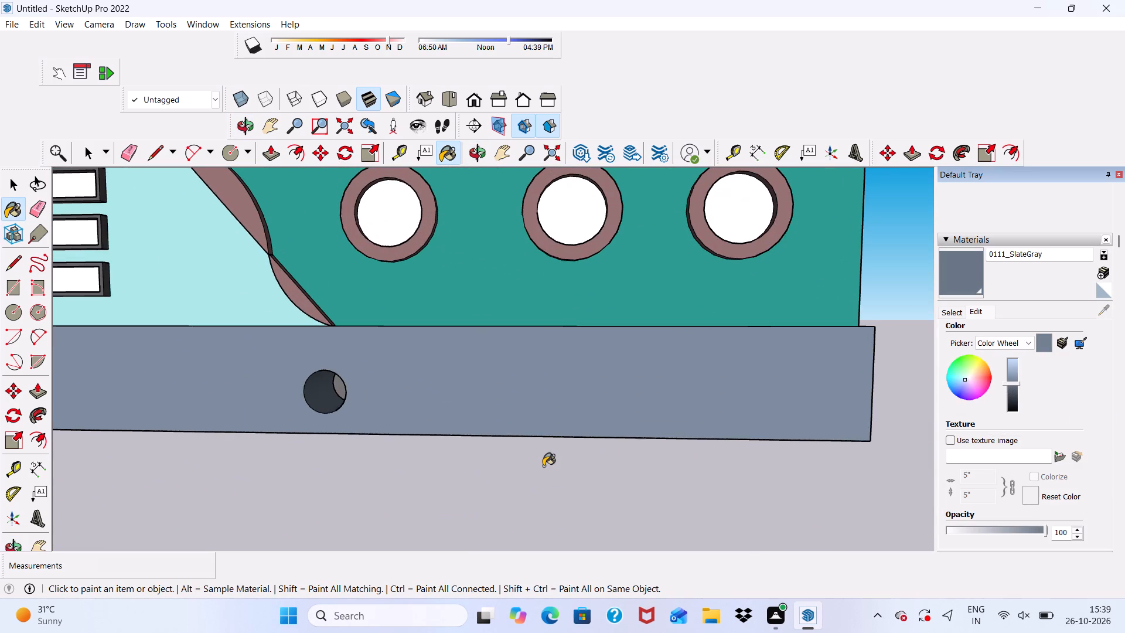
{"action": "key", "text": "space"}
{"action": "scroll", "coordinate": [542, 464], "scroll_direction": "up", "scroll_amount": 3}
{"action": "scroll", "coordinate": [577, 423], "scroll_direction": "down", "scroll_amount": 4}
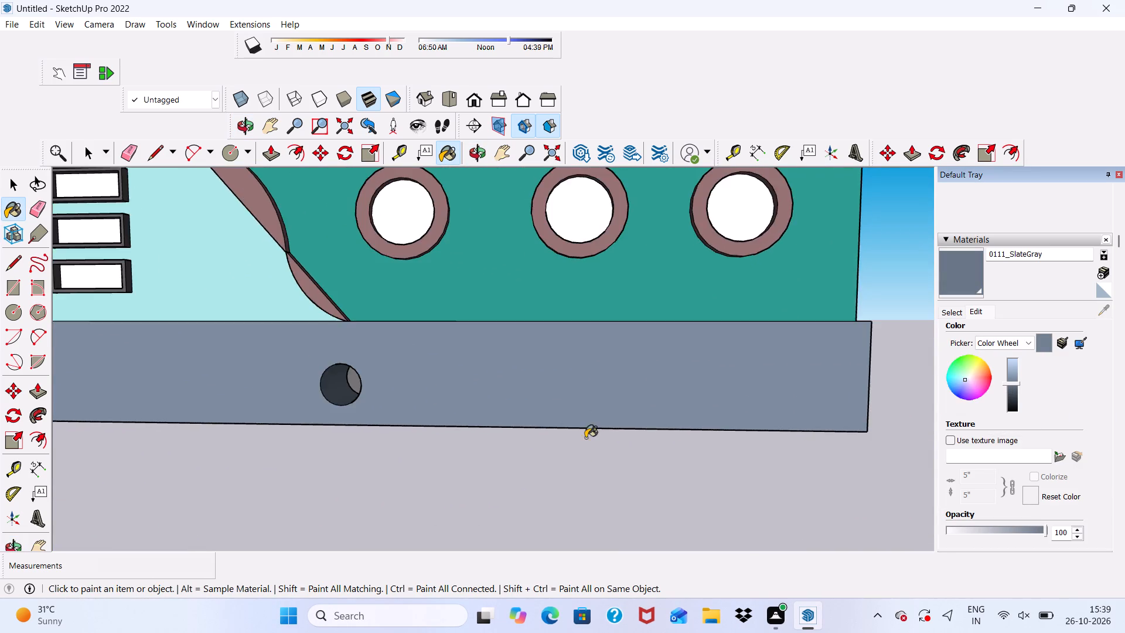
Paint the base wall's end face and the adjoining strip below it with 0111_SlateGray, and undo the last fill.
{"action": "middle_click_drag", "start_coordinate": [586, 457], "coordinate": [428, 574]}
{"action": "scroll", "coordinate": [586, 457], "scroll_direction": "down", "scroll_amount": 1}
{"action": "scroll", "coordinate": [507, 461], "scroll_direction": "up", "scroll_amount": 1}
{"action": "scroll", "coordinate": [506, 442], "scroll_direction": "down", "scroll_amount": 4}
{"action": "middle_click_drag", "start_coordinate": [513, 480], "coordinate": [358, 414]}
{"action": "scroll", "coordinate": [436, 467], "scroll_direction": "up", "scroll_amount": 4}
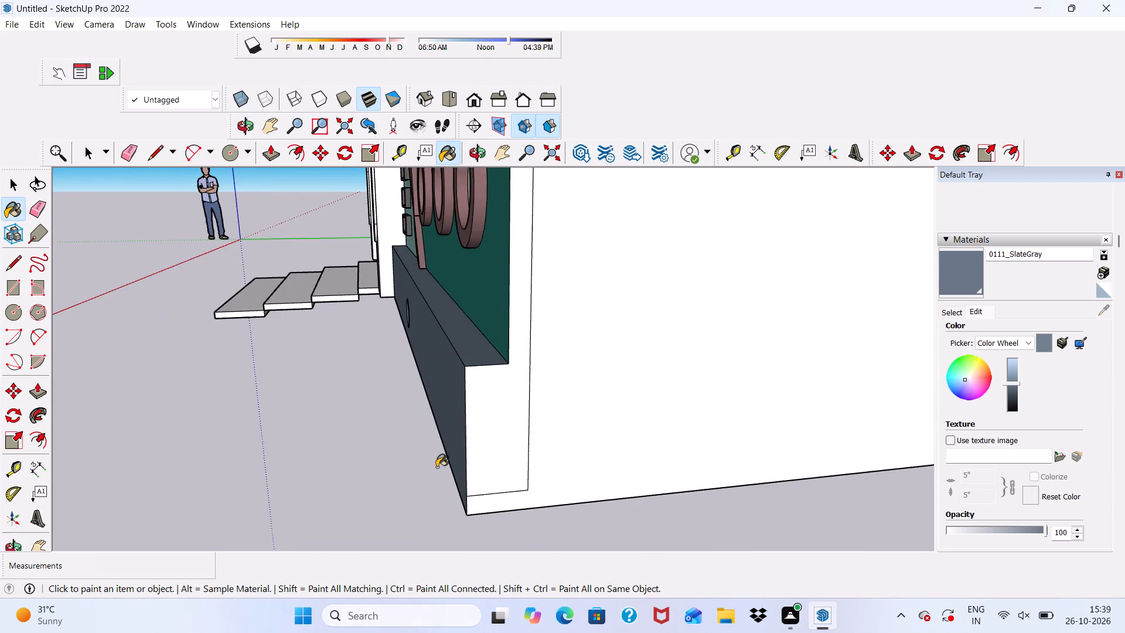
{"action": "scroll", "coordinate": [437, 467], "scroll_direction": "up", "scroll_amount": 1}
{"action": "left_click", "coordinate": [473, 444]}
{"action": "left_click", "coordinate": [502, 513]}
{"action": "scroll", "coordinate": [475, 481], "scroll_direction": "down", "scroll_amount": 2}
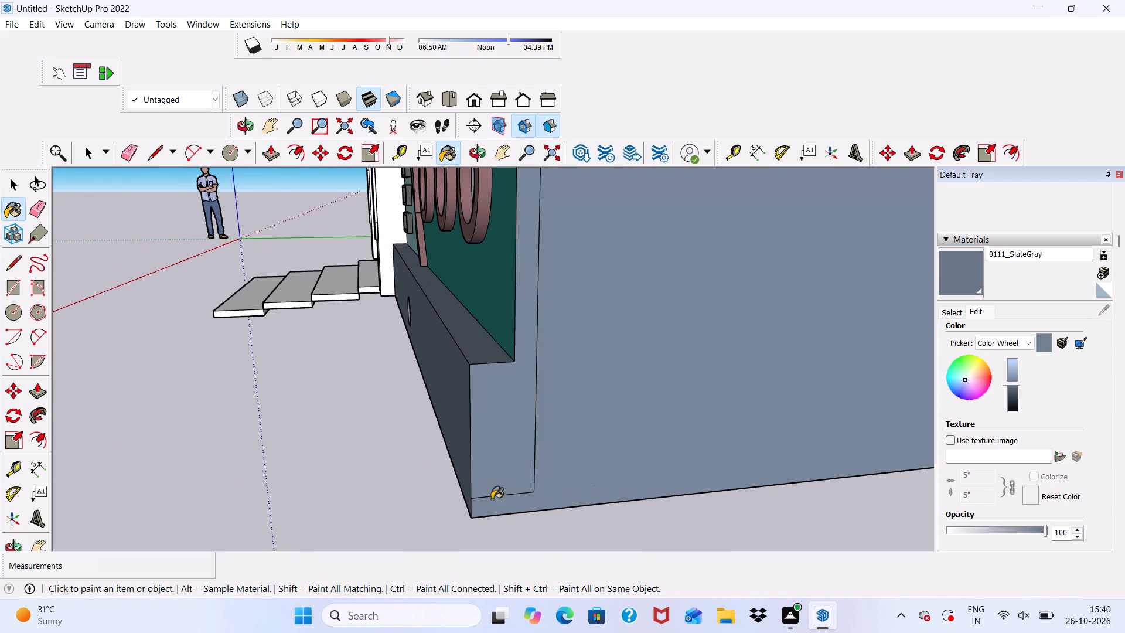
{"action": "key", "text": "ctrl+z"}
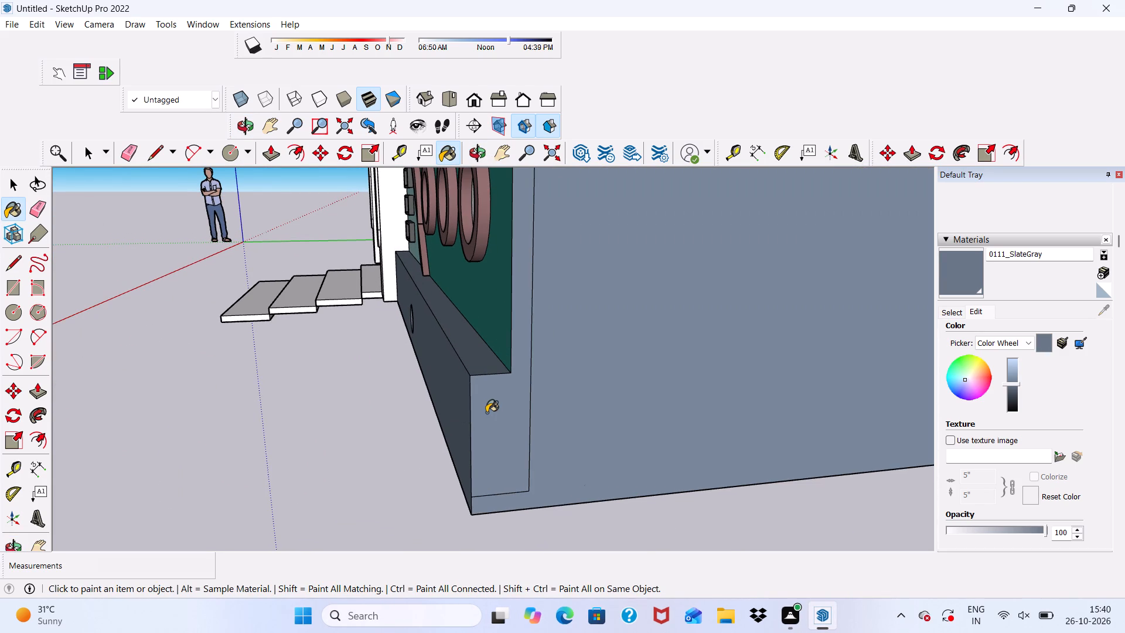
Paint the front face of the gate pillar beside the teal boundary wall with 0135_DarkGray from Colors-Named.
{"action": "key", "text": "space"}
{"action": "scroll", "coordinate": [344, 352], "scroll_direction": "down", "scroll_amount": 11}
{"action": "middle_click_drag", "start_coordinate": [384, 417], "coordinate": [621, 389]}
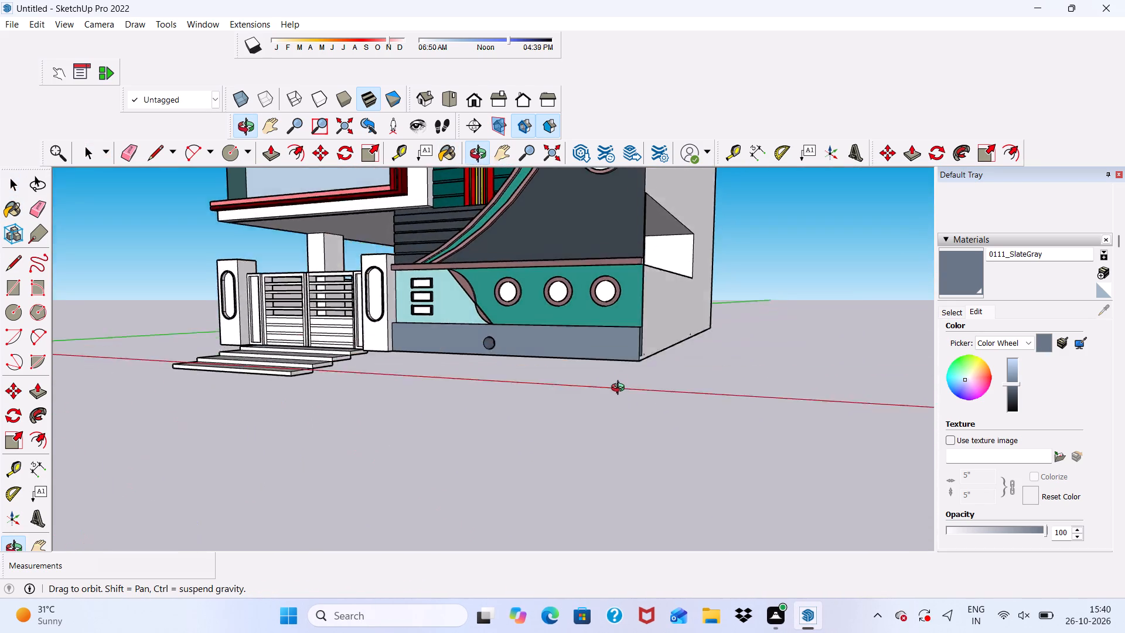
{"action": "middle_click_drag", "start_coordinate": [621, 389], "coordinate": [622, 392]}
{"action": "scroll", "coordinate": [622, 392], "scroll_direction": "up", "scroll_amount": 1}
{"action": "scroll", "coordinate": [503, 390], "scroll_direction": "down", "scroll_amount": 1}
{"action": "scroll", "coordinate": [496, 395], "scroll_direction": "up", "scroll_amount": 11}
{"action": "scroll", "coordinate": [467, 389], "scroll_direction": "down", "scroll_amount": 3}
{"action": "middle_click_drag", "start_coordinate": [421, 398], "coordinate": [569, 417]}
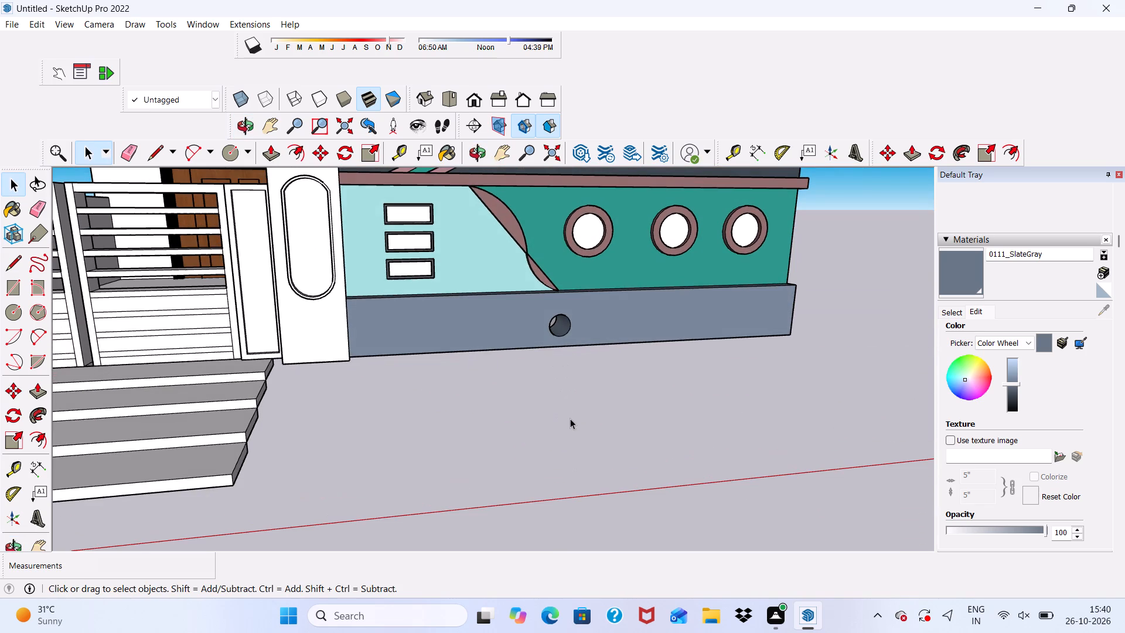
{"action": "scroll", "coordinate": [519, 387], "scroll_direction": "down", "scroll_amount": 1}
{"action": "scroll", "coordinate": [439, 384], "scroll_direction": "down", "scroll_amount": 3}
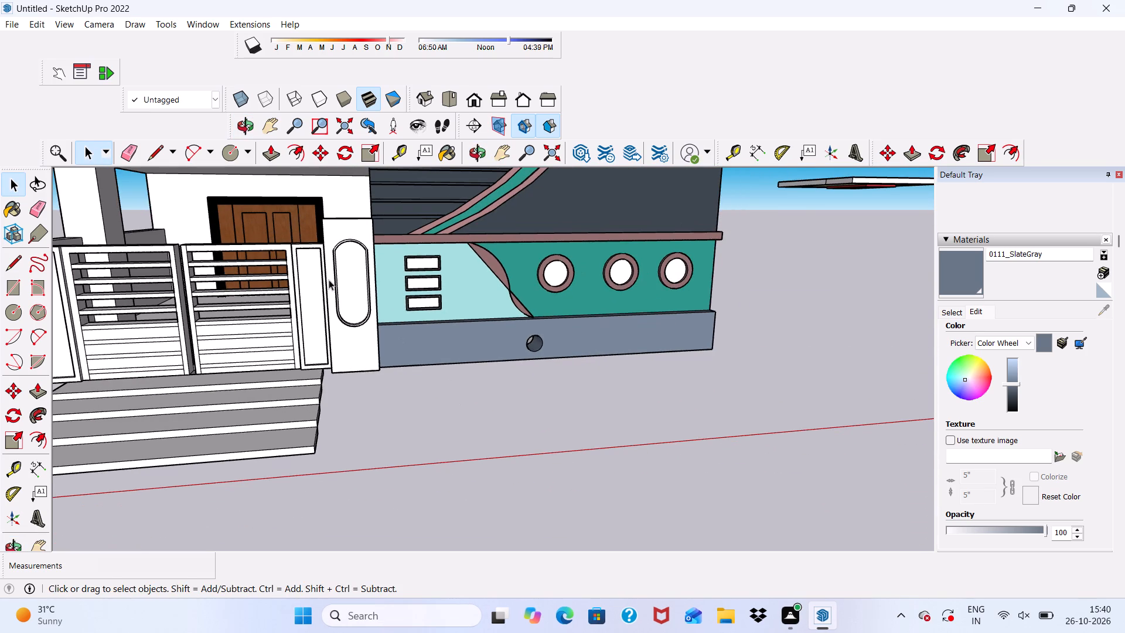
{"action": "left_click", "coordinate": [949, 313]}
{"action": "scroll", "coordinate": [994, 384], "scroll_direction": "down", "scroll_amount": 4}
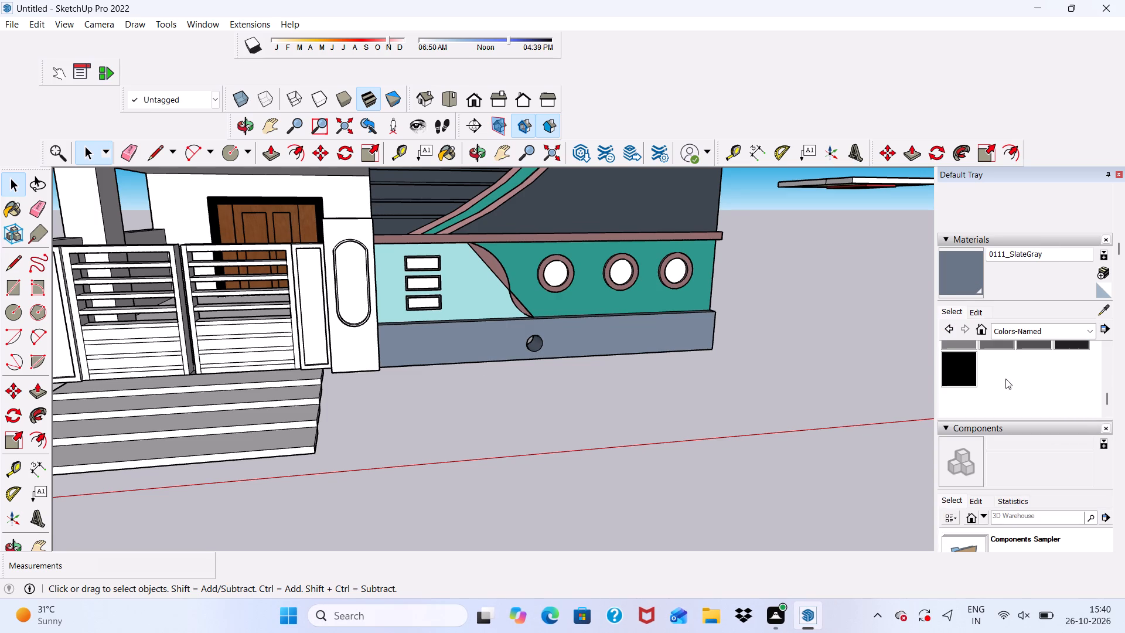
{"action": "left_click", "coordinate": [1041, 345]}
{"action": "scroll", "coordinate": [415, 370], "scroll_direction": "up", "scroll_amount": 4}
{"action": "scroll", "coordinate": [357, 293], "scroll_direction": "up", "scroll_amount": 4}
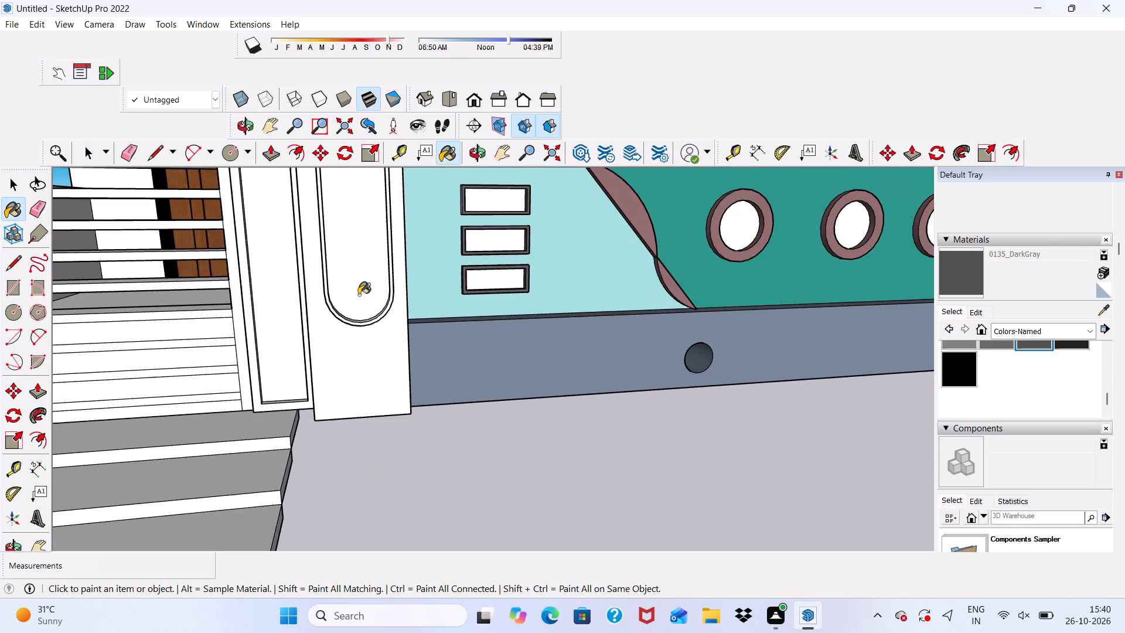
{"action": "left_click", "coordinate": [308, 390]}
{"action": "left_click", "coordinate": [346, 380]}
Paint the remaining side and top faces of the pillar beside the teal wall with 0135_DarkGray.
{"action": "scroll", "coordinate": [349, 379], "scroll_direction": "down", "scroll_amount": 5}
{"action": "scroll", "coordinate": [369, 396], "scroll_direction": "up", "scroll_amount": 2}
{"action": "middle_click_drag", "start_coordinate": [363, 400], "coordinate": [211, 478]}
{"action": "scroll", "coordinate": [452, 299], "scroll_direction": "up", "scroll_amount": 2}
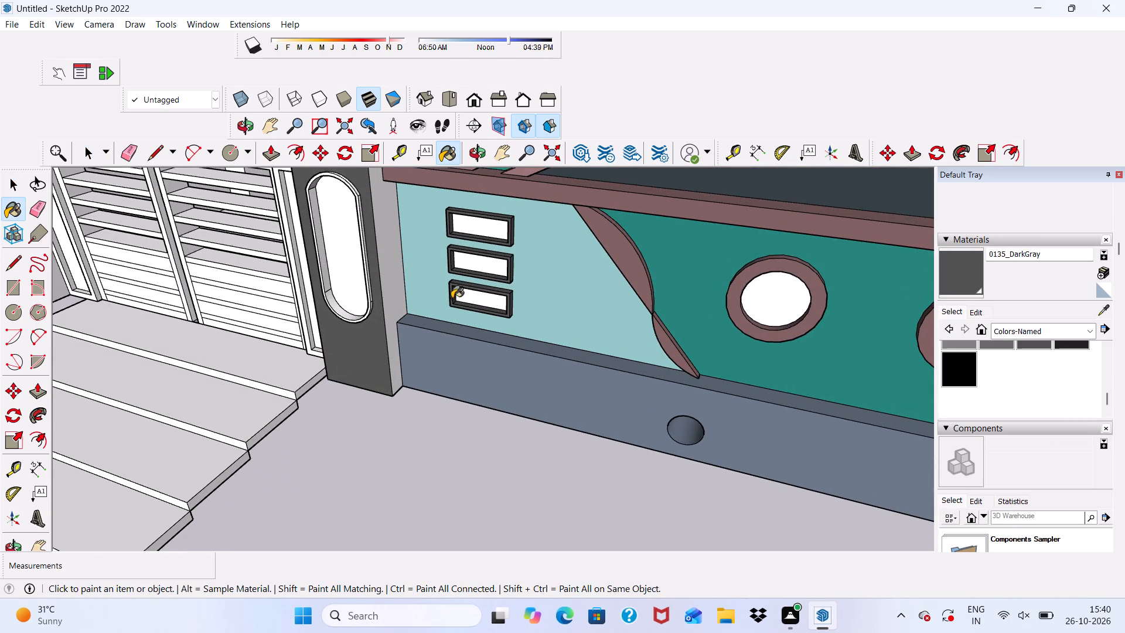
{"action": "left_click", "coordinate": [384, 263]}
{"action": "scroll", "coordinate": [384, 318], "scroll_direction": "down", "scroll_amount": 7}
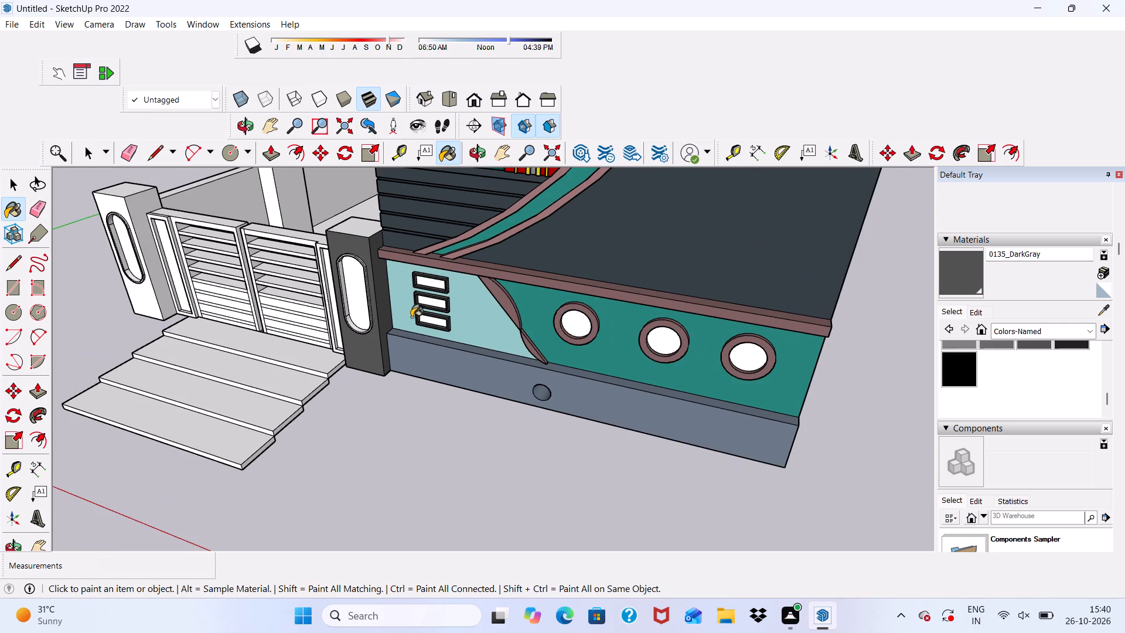
{"action": "middle_click_drag", "start_coordinate": [402, 309], "coordinate": [637, 345]}
{"action": "scroll", "coordinate": [474, 312], "scroll_direction": "up", "scroll_amount": 6}
{"action": "left_click", "coordinate": [339, 297]}
{"action": "middle_click_drag", "start_coordinate": [254, 371], "coordinate": [382, 291]}
{"action": "scroll", "coordinate": [384, 291], "scroll_direction": "up", "scroll_amount": 2}
{"action": "left_click", "coordinate": [374, 292]}
{"action": "scroll", "coordinate": [374, 292], "scroll_direction": "down", "scroll_amount": 10}
Paint the front, top and gate-side faces of the opposite gate pillar with 0135_DarkGray.
{"action": "middle_click_drag", "start_coordinate": [415, 324], "coordinate": [226, 305]}
{"action": "scroll", "coordinate": [223, 304], "scroll_direction": "up", "scroll_amount": 1}
{"action": "scroll", "coordinate": [223, 304], "scroll_direction": "down", "scroll_amount": 15}
{"action": "scroll", "coordinate": [296, 331], "scroll_direction": "up", "scroll_amount": 14}
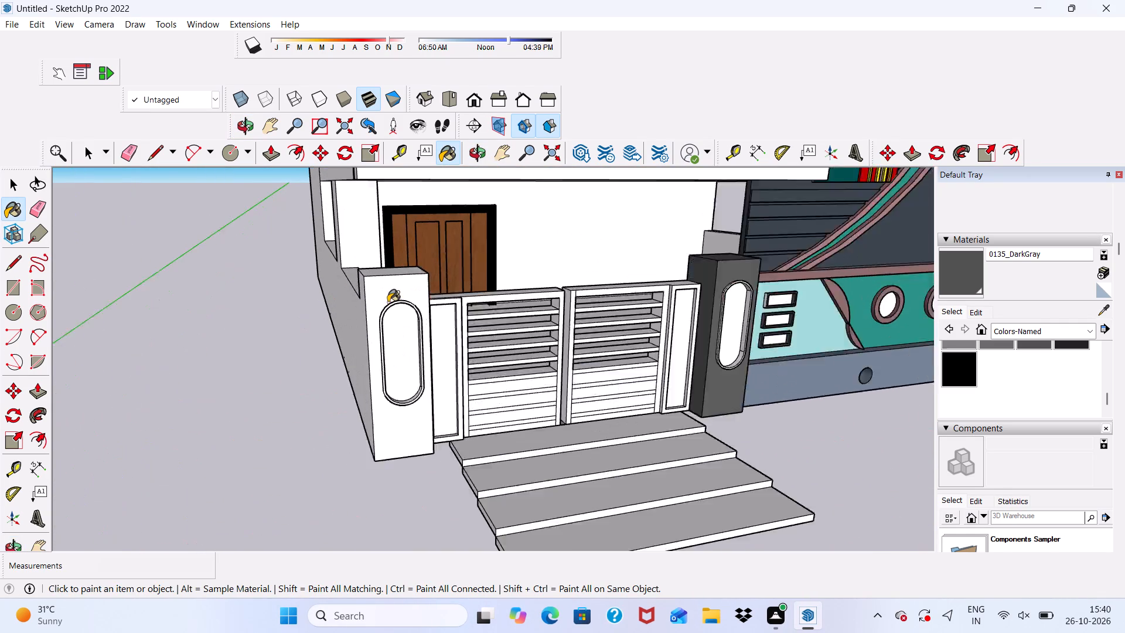
{"action": "scroll", "coordinate": [388, 302], "scroll_direction": "up", "scroll_amount": 2}
{"action": "left_click", "coordinate": [391, 301]}
{"action": "middle_click_drag", "start_coordinate": [384, 281], "coordinate": [567, 294]}
{"action": "scroll", "coordinate": [537, 295], "scroll_direction": "up", "scroll_amount": 1}
{"action": "left_click", "coordinate": [513, 264]}
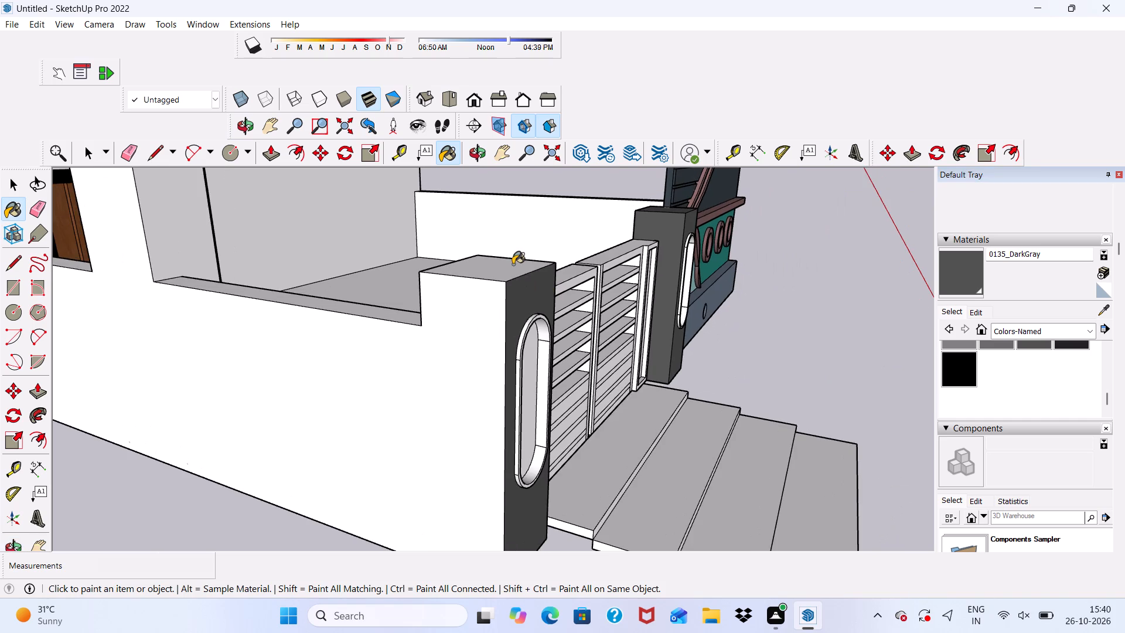
{"action": "scroll", "coordinate": [490, 297], "scroll_direction": "down", "scroll_amount": 1}
{"action": "middle_click_drag", "start_coordinate": [492, 305], "coordinate": [478, 294]}
{"action": "middle_click_drag", "start_coordinate": [503, 281], "coordinate": [261, 324]}
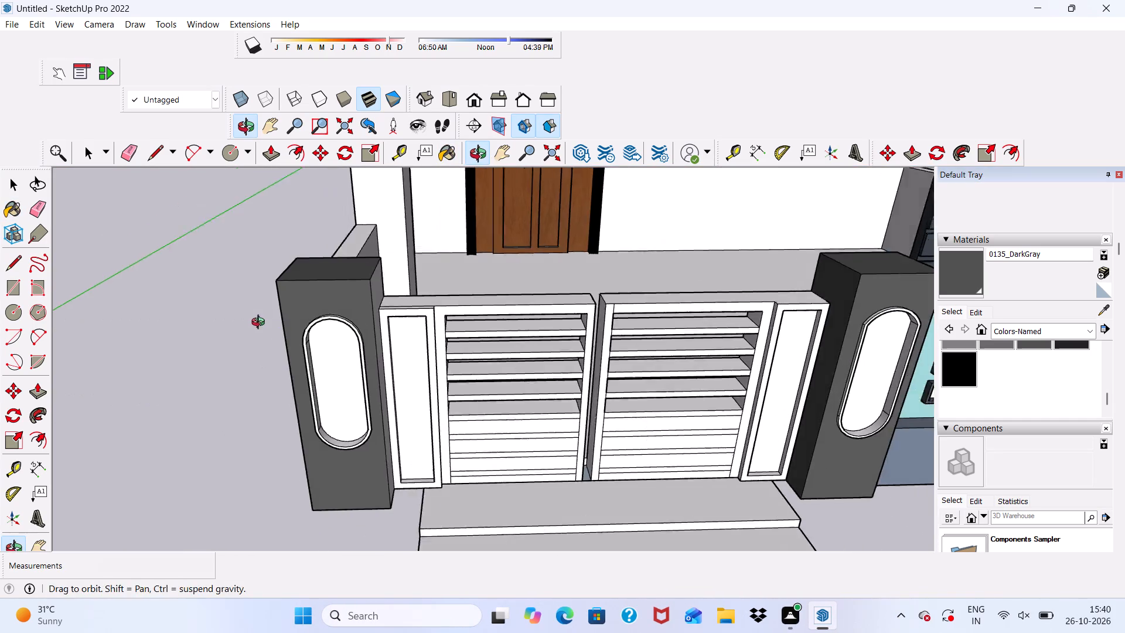
{"action": "middle_click_drag", "start_coordinate": [261, 324], "coordinate": [259, 324]}
{"action": "scroll", "coordinate": [364, 285], "scroll_direction": "up", "scroll_amount": 4}
{"action": "left_click", "coordinate": [382, 294]}
{"action": "scroll", "coordinate": [376, 308], "scroll_direction": "down", "scroll_amount": 4}
Paint the front face of the oval frame on the pillar farther from the teal wall with 0119_RosyBrown.
{"action": "middle_click_drag", "start_coordinate": [371, 320], "coordinate": [430, 242]}
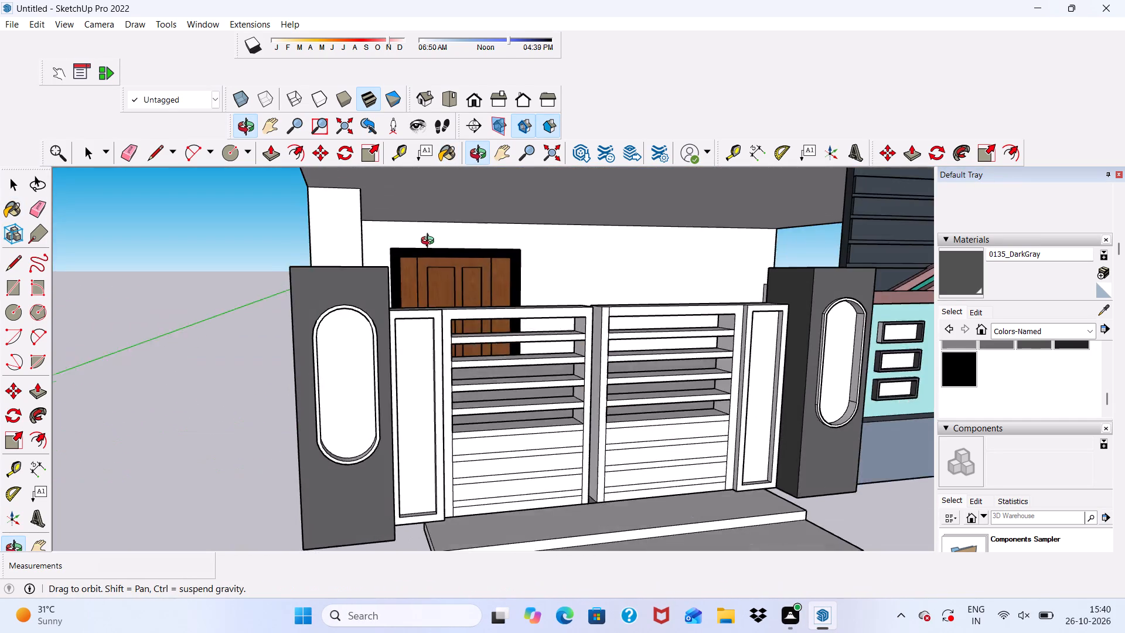
{"action": "middle_click_drag", "start_coordinate": [430, 242], "coordinate": [391, 245]}
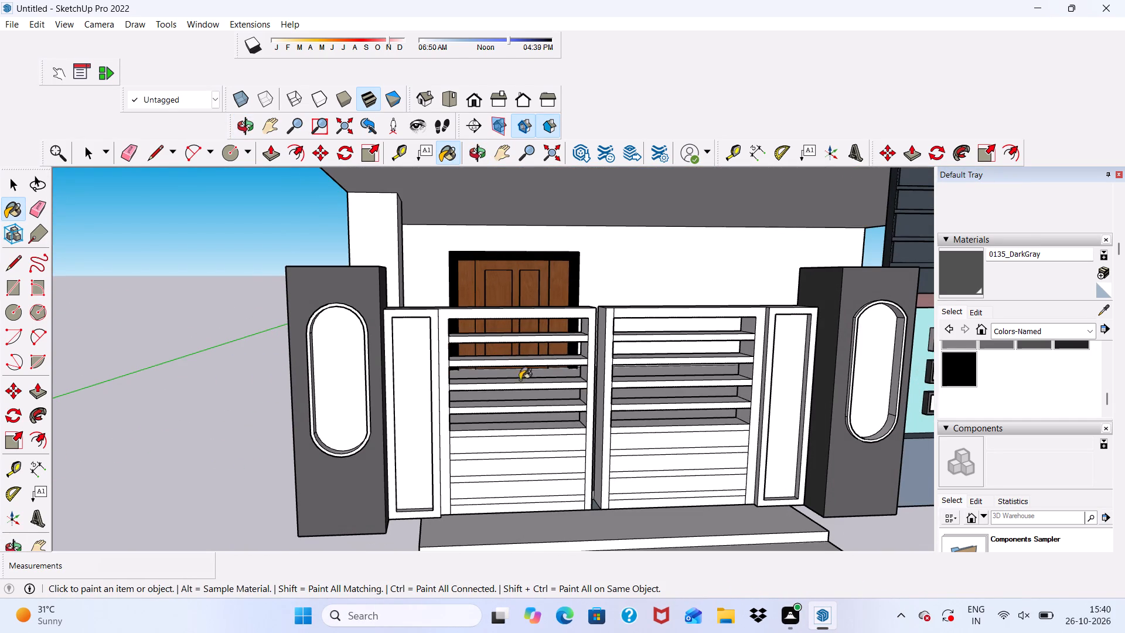
{"action": "left_click", "coordinate": [957, 307]}
{"action": "scroll", "coordinate": [978, 363], "scroll_direction": "up", "scroll_amount": 3}
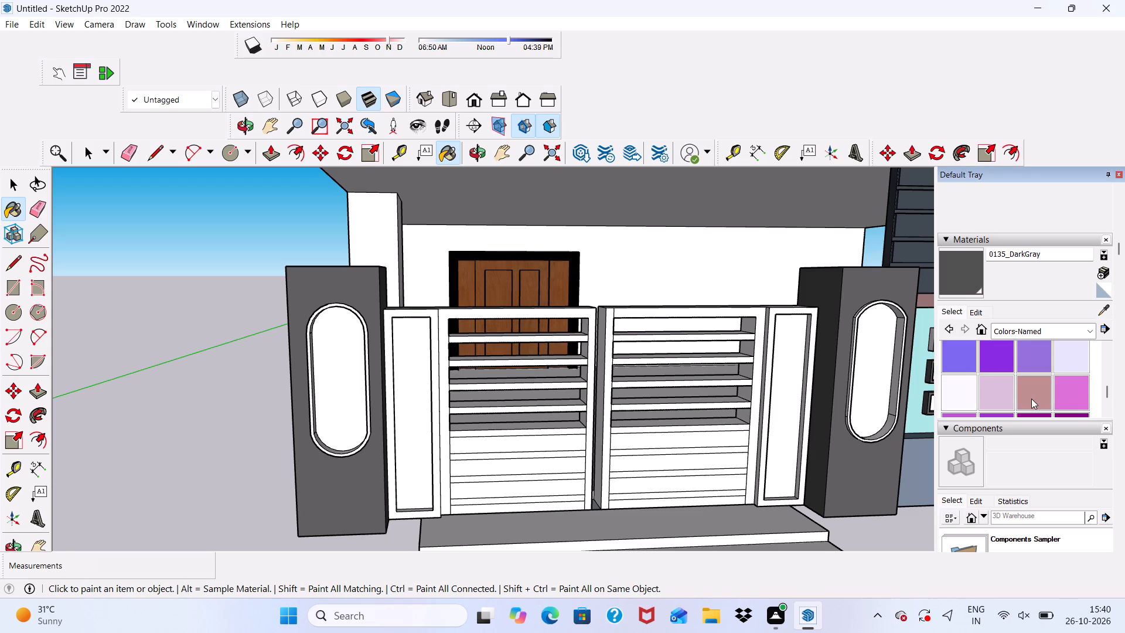
{"action": "left_click", "coordinate": [1031, 399]}
{"action": "scroll", "coordinate": [592, 334], "scroll_direction": "up", "scroll_amount": 5}
{"action": "scroll", "coordinate": [200, 326], "scroll_direction": "up", "scroll_amount": 10}
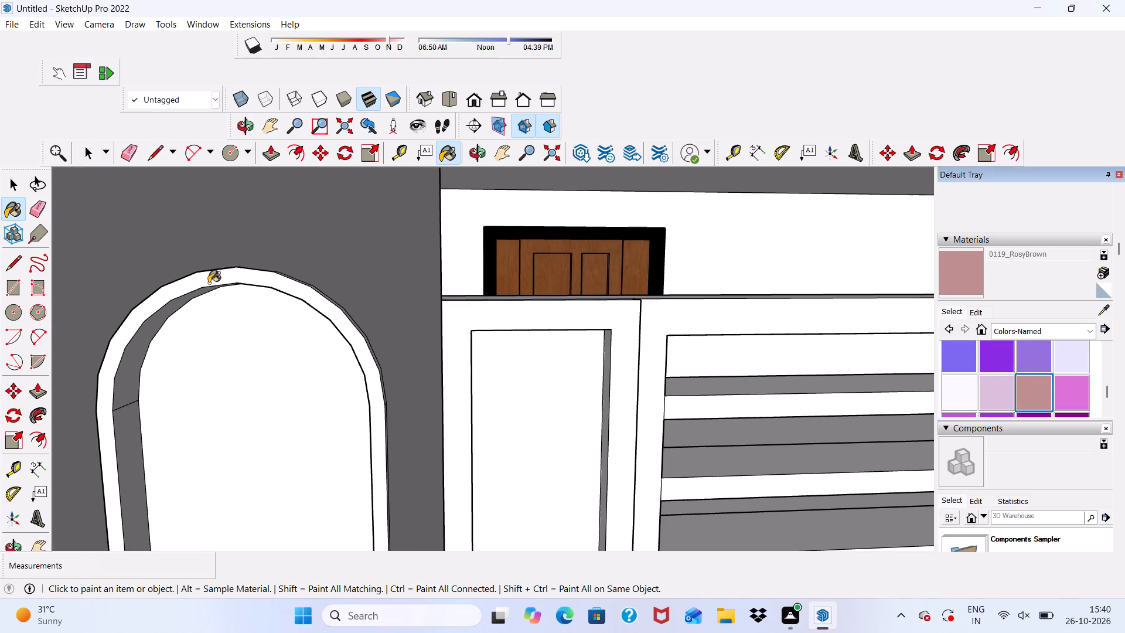
{"action": "left_click", "coordinate": [217, 273]}
{"action": "scroll", "coordinate": [224, 278], "scroll_direction": "down", "scroll_amount": 10}
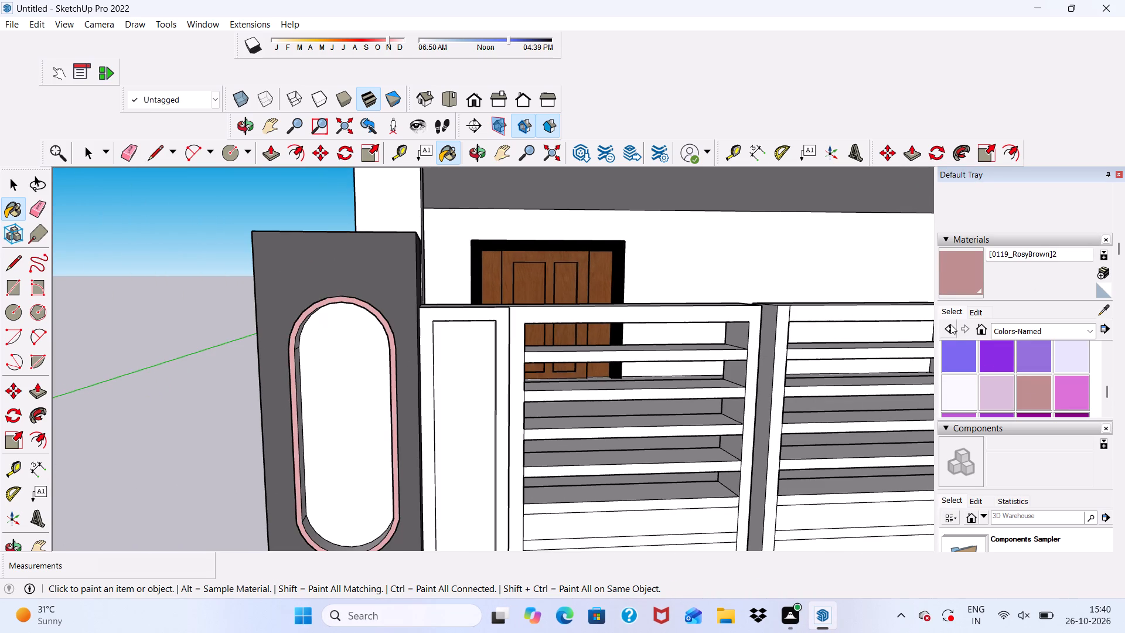
Darken the RosyBrown material slightly in the colour editor.
{"action": "left_click", "coordinate": [973, 312]}
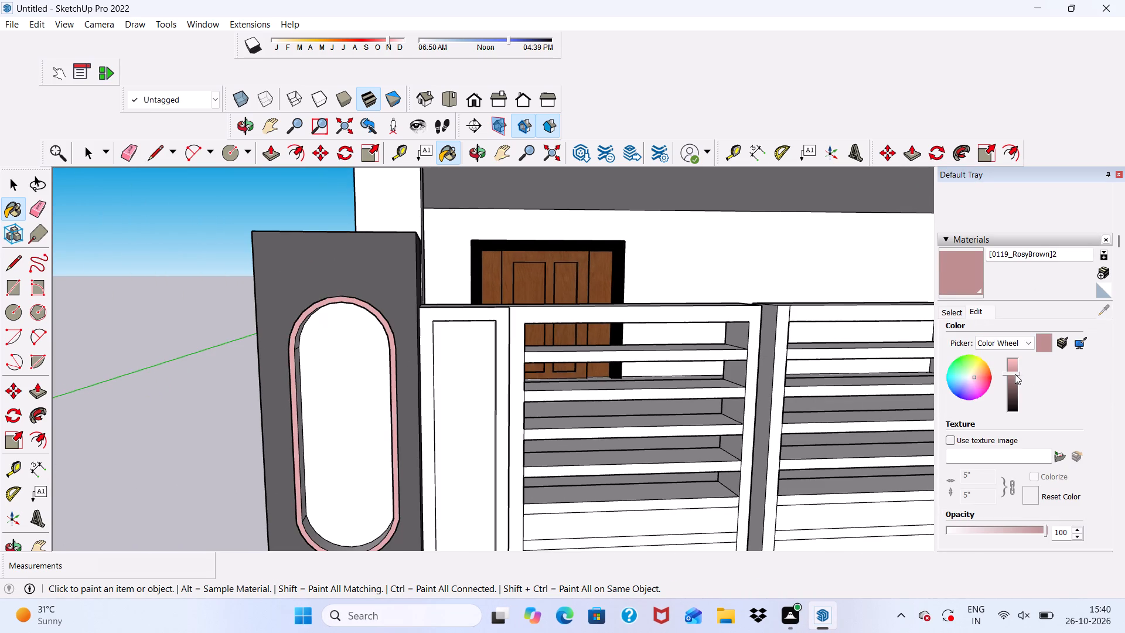
{"action": "left_click", "coordinate": [1013, 374]}
Paint the inner top curve and both inner side faces of the same oval frame with the RosyBrown material.
{"action": "scroll", "coordinate": [389, 380], "scroll_direction": "up", "scroll_amount": 12}
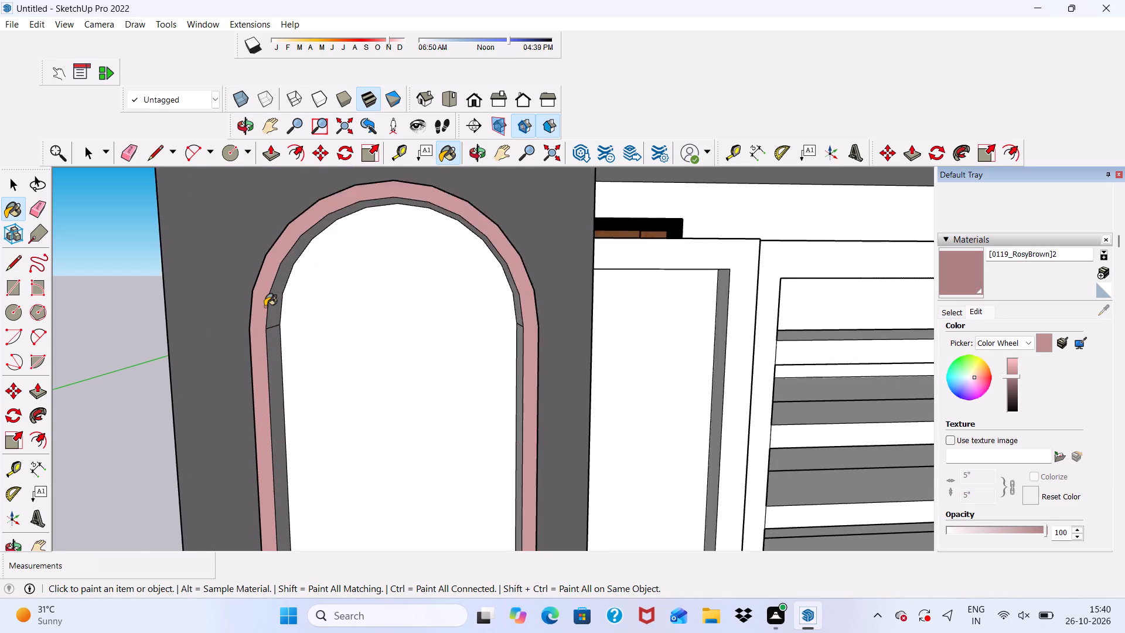
{"action": "scroll", "coordinate": [265, 307], "scroll_direction": "up", "scroll_amount": 3}
{"action": "left_click", "coordinate": [283, 300]}
{"action": "left_click_drag", "start_coordinate": [284, 351], "coordinate": [284, 364]}
{"action": "scroll", "coordinate": [322, 341], "scroll_direction": "down", "scroll_amount": 6}
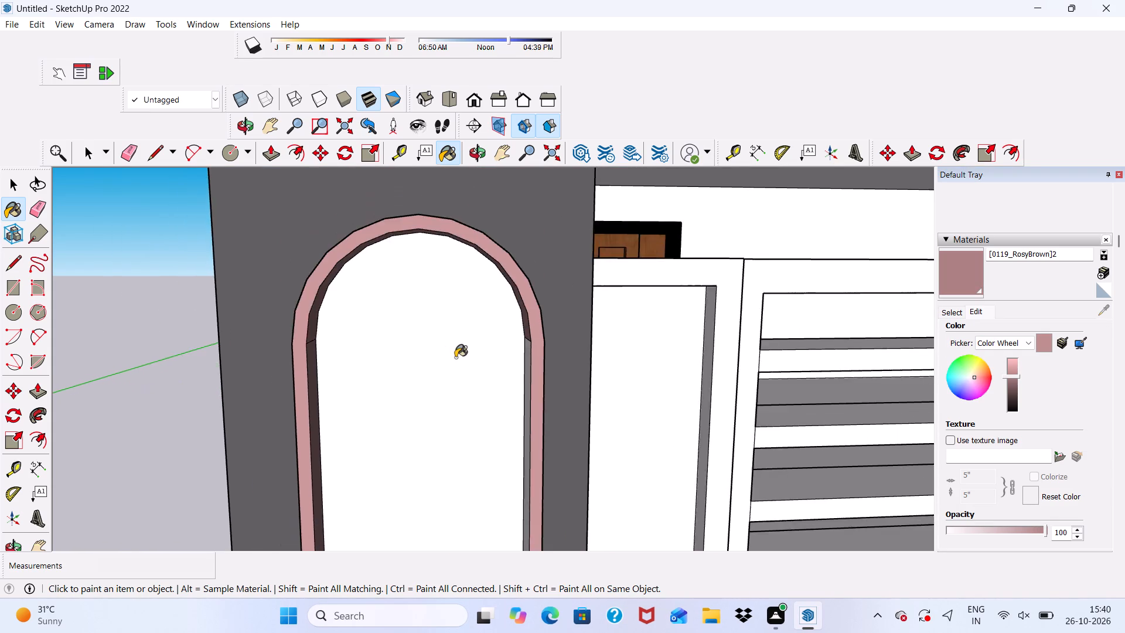
{"action": "scroll", "coordinate": [455, 358], "scroll_direction": "up", "scroll_amount": 4}
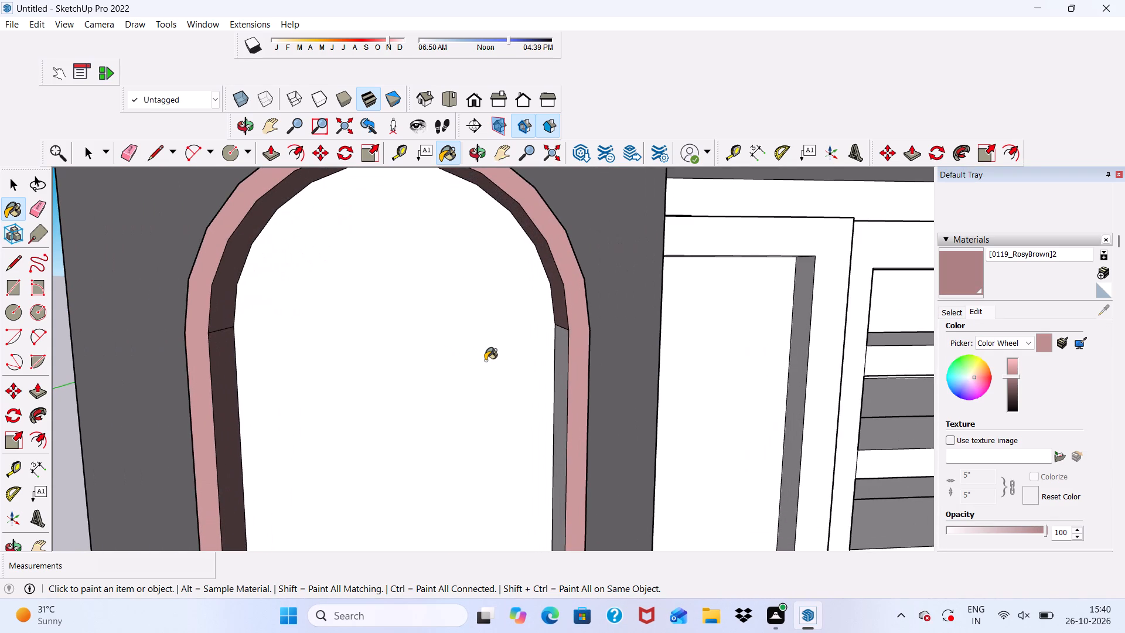
{"action": "scroll", "coordinate": [485, 360], "scroll_direction": "down", "scroll_amount": 3}
{"action": "middle_click_drag", "start_coordinate": [488, 360], "coordinate": [573, 308]}
{"action": "scroll", "coordinate": [575, 309], "scroll_direction": "up", "scroll_amount": 4}
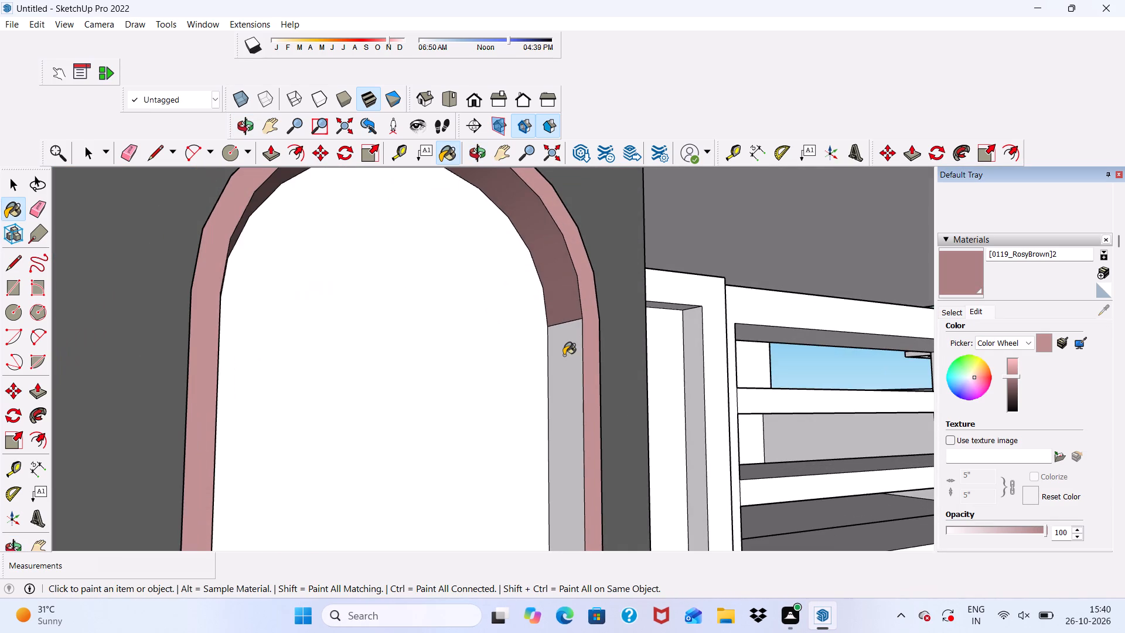
{"action": "left_click", "coordinate": [564, 355]}
Paint the outer edge of this oval frame along its top and bottom curves with the RosyBrown material.
{"action": "scroll", "coordinate": [445, 237], "scroll_direction": "down", "scroll_amount": 8}
{"action": "middle_click_drag", "start_coordinate": [403, 264], "coordinate": [397, 377]}
{"action": "scroll", "coordinate": [329, 152], "scroll_direction": "down", "scroll_amount": 5}
{"action": "scroll", "coordinate": [340, 288], "scroll_direction": "up", "scroll_amount": 7}
{"action": "scroll", "coordinate": [371, 341], "scroll_direction": "up", "scroll_amount": 7}
{"action": "left_click", "coordinate": [398, 370]}
{"action": "scroll", "coordinate": [131, 173], "scroll_direction": "down", "scroll_amount": 20}
{"action": "scroll", "coordinate": [131, 173], "scroll_direction": "down", "scroll_amount": 1}
{"action": "middle_click_drag", "start_coordinate": [322, 300], "coordinate": [337, 140]}
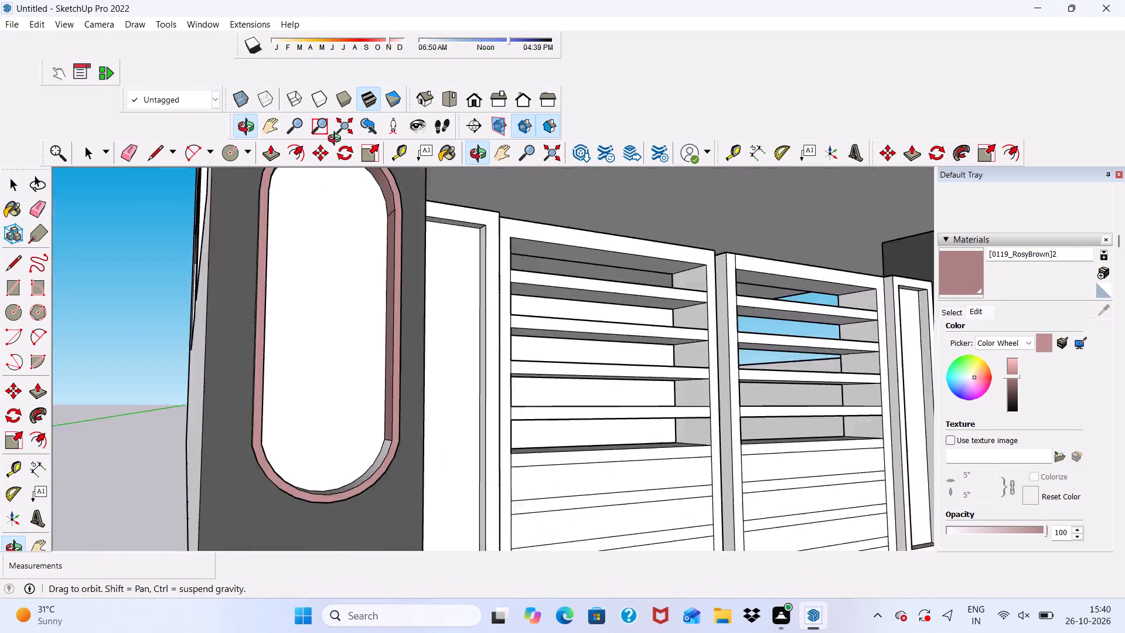
{"action": "middle_click_drag", "start_coordinate": [337, 140], "coordinate": [294, 82]}
{"action": "scroll", "coordinate": [317, 389], "scroll_direction": "up", "scroll_amount": 12}
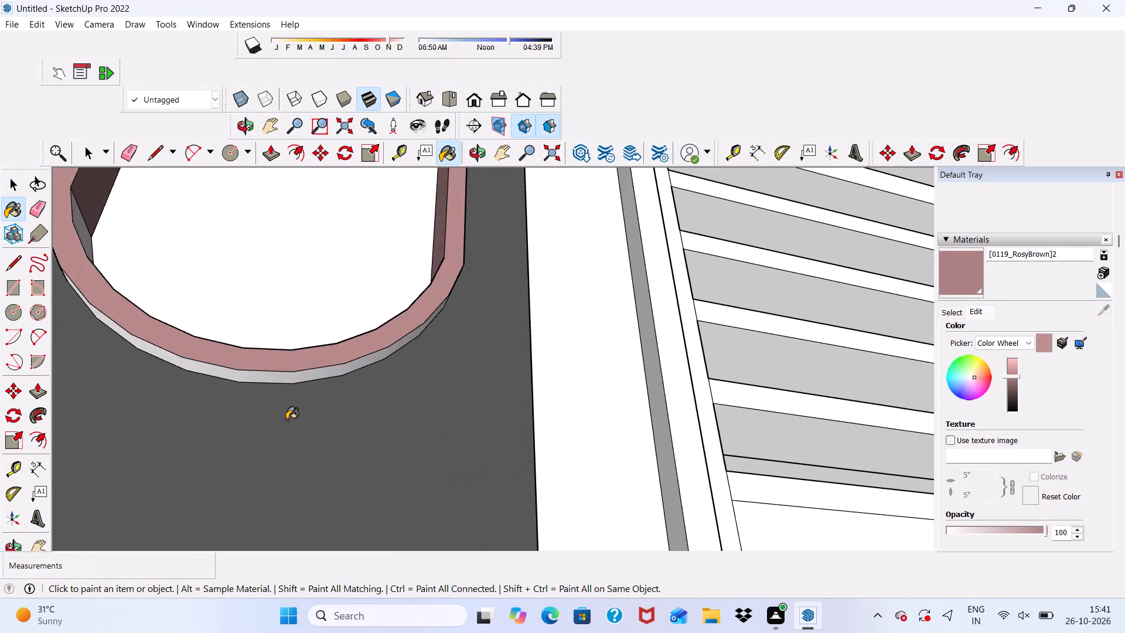
{"action": "scroll", "coordinate": [287, 420], "scroll_direction": "down", "scroll_amount": 2}
{"action": "middle_click_drag", "start_coordinate": [285, 431], "coordinate": [265, 313]}
{"action": "scroll", "coordinate": [265, 313], "scroll_direction": "up", "scroll_amount": 5}
{"action": "left_click", "coordinate": [265, 384]}
Paint the oval frame's inner bottom curve and its gate-side outer edge with the RosyBrown material.
{"action": "scroll", "coordinate": [288, 347], "scroll_direction": "down", "scroll_amount": 2}
{"action": "middle_click_drag", "start_coordinate": [289, 345], "coordinate": [213, 523]}
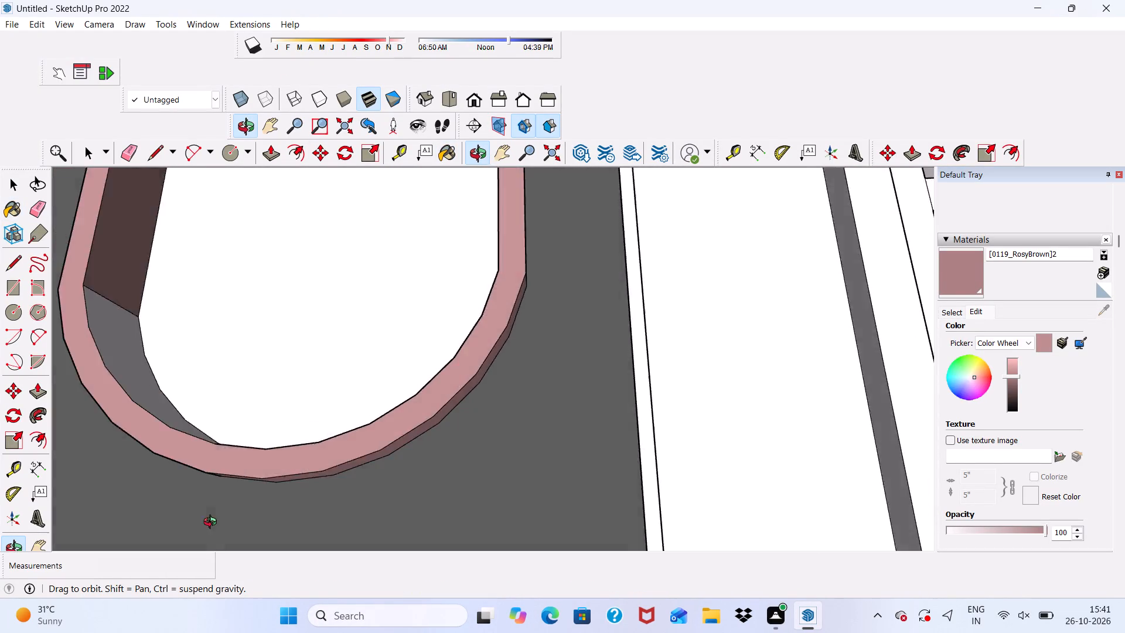
{"action": "middle_click_drag", "start_coordinate": [213, 523], "coordinate": [156, 539]}
{"action": "scroll", "coordinate": [197, 440], "scroll_direction": "up", "scroll_amount": 3}
{"action": "left_click", "coordinate": [208, 396]}
{"action": "scroll", "coordinate": [216, 390], "scroll_direction": "down", "scroll_amount": 3}
{"action": "middle_click_drag", "start_coordinate": [253, 410], "coordinate": [87, 472]}
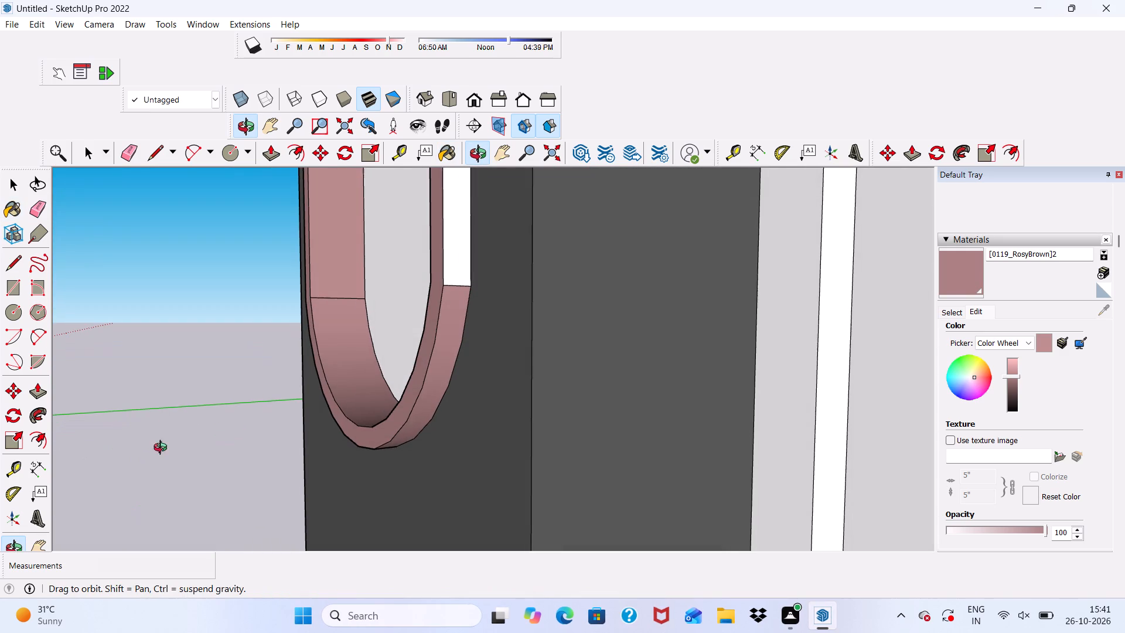
{"action": "left_click", "coordinate": [456, 272]}
{"action": "scroll", "coordinate": [441, 301], "scroll_direction": "down", "scroll_amount": 20}
{"action": "scroll", "coordinate": [441, 301], "scroll_direction": "down", "scroll_amount": 1}
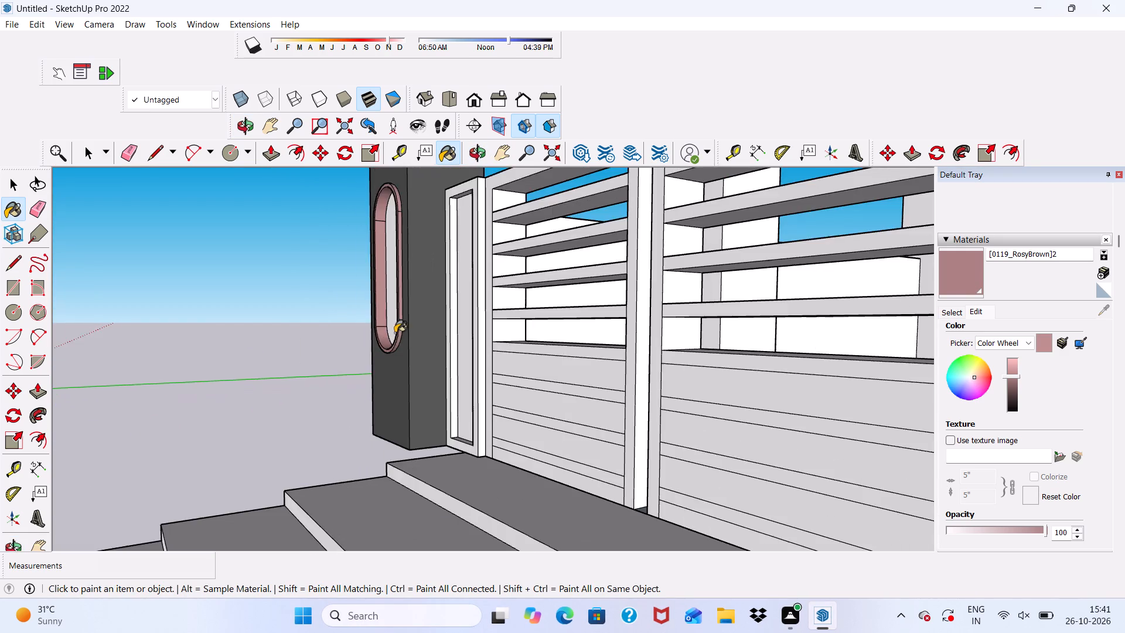
Paint the front face and gate-side outer edge of the oval frame on the pillar beside the teal wall RosyBrown.
{"action": "scroll", "coordinate": [381, 327], "scroll_direction": "down", "scroll_amount": 1}
{"action": "middle_click_drag", "start_coordinate": [381, 327], "coordinate": [621, 312]}
{"action": "scroll", "coordinate": [444, 270], "scroll_direction": "down", "scroll_amount": 5}
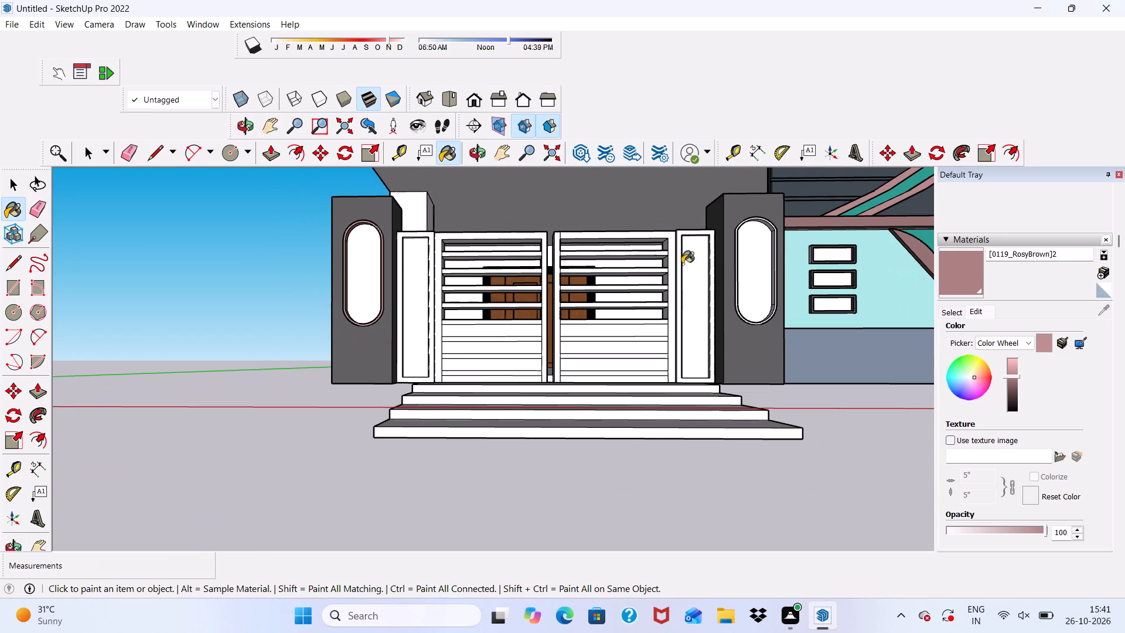
{"action": "scroll", "coordinate": [700, 289], "scroll_direction": "up", "scroll_amount": 19}
{"action": "scroll", "coordinate": [708, 262], "scroll_direction": "down", "scroll_amount": 1}
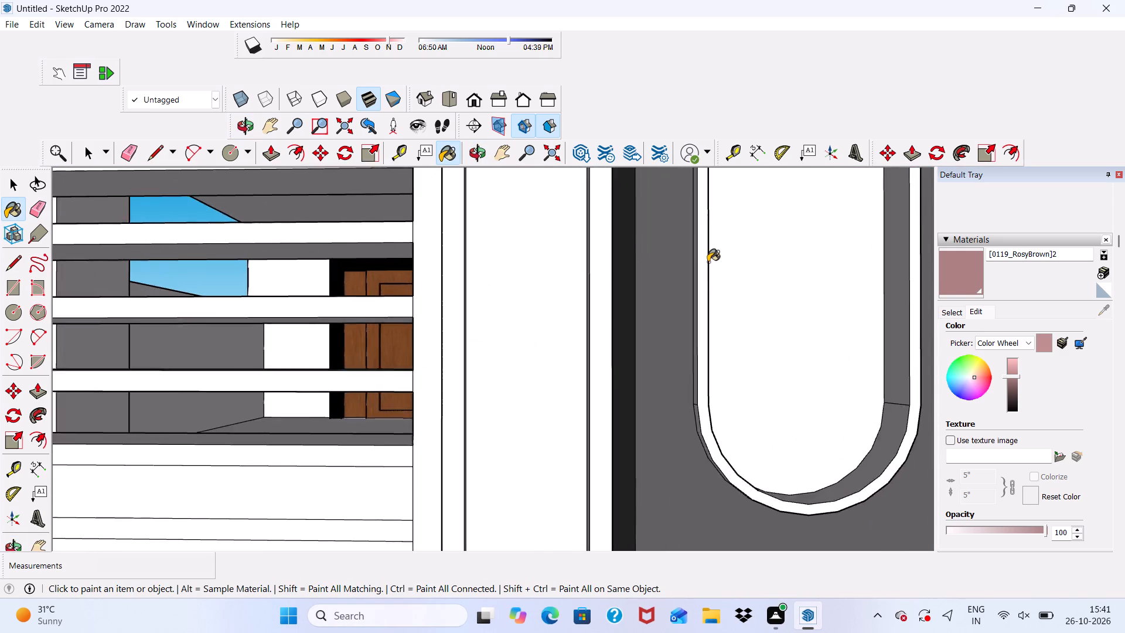
{"action": "scroll", "coordinate": [708, 262], "scroll_direction": "up", "scroll_amount": 4}
{"action": "left_click", "coordinate": [704, 268]}
{"action": "scroll", "coordinate": [704, 268], "scroll_direction": "down", "scroll_amount": 1}
{"action": "scroll", "coordinate": [697, 302], "scroll_direction": "up", "scroll_amount": 13}
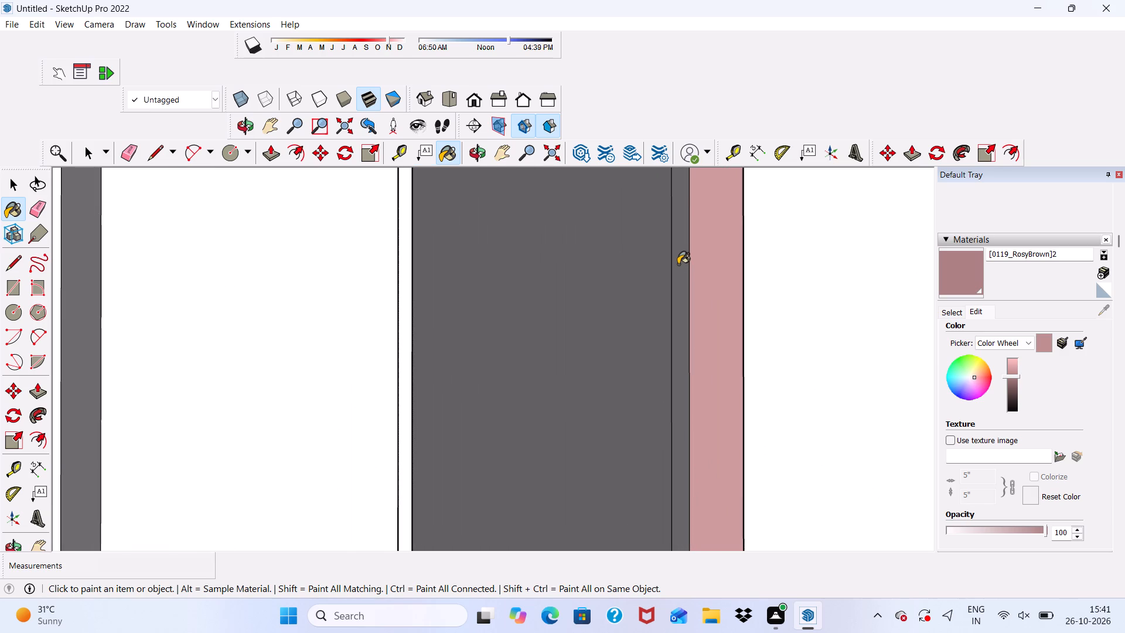
{"action": "left_click", "coordinate": [678, 264]}
Paint both inner side faces and the inner bottom curve of the second oval frame with the RosyBrown material.
{"action": "scroll", "coordinate": [684, 261], "scroll_direction": "down", "scroll_amount": 9}
{"action": "middle_click_drag", "start_coordinate": [574, 291], "coordinate": [441, 349]}
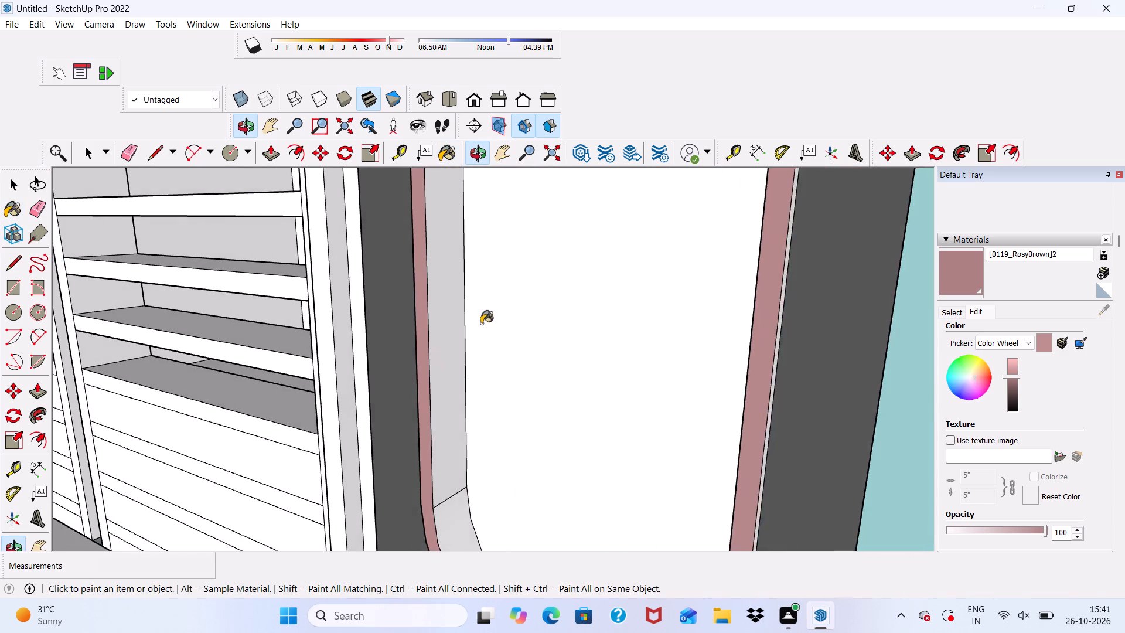
{"action": "scroll", "coordinate": [481, 324], "scroll_direction": "up", "scroll_amount": 3}
{"action": "scroll", "coordinate": [471, 325], "scroll_direction": "down", "scroll_amount": 1}
{"action": "left_click", "coordinate": [436, 341]}
{"action": "scroll", "coordinate": [435, 306], "scroll_direction": "down", "scroll_amount": 5}
{"action": "scroll", "coordinate": [462, 443], "scroll_direction": "up", "scroll_amount": 3}
{"action": "left_click", "coordinate": [435, 508]}
{"action": "scroll", "coordinate": [433, 427], "scroll_direction": "down", "scroll_amount": 5}
{"action": "middle_click_drag", "start_coordinate": [433, 436], "coordinate": [830, 355]}
{"action": "scroll", "coordinate": [747, 362], "scroll_direction": "up", "scroll_amount": 6}
{"action": "scroll", "coordinate": [632, 346], "scroll_direction": "down", "scroll_amount": 4}
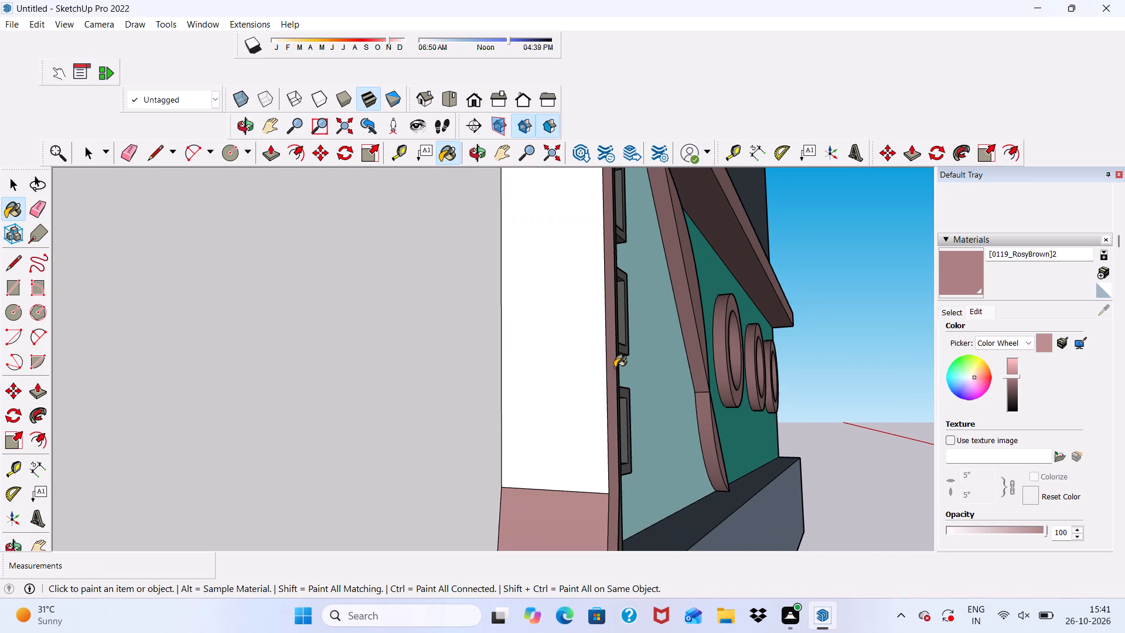
{"action": "left_click", "coordinate": [597, 350]}
Paint the second oval frame's outer bottom curve and inner top curve with the RosyBrown material.
{"action": "scroll", "coordinate": [578, 321], "scroll_direction": "down", "scroll_amount": 11}
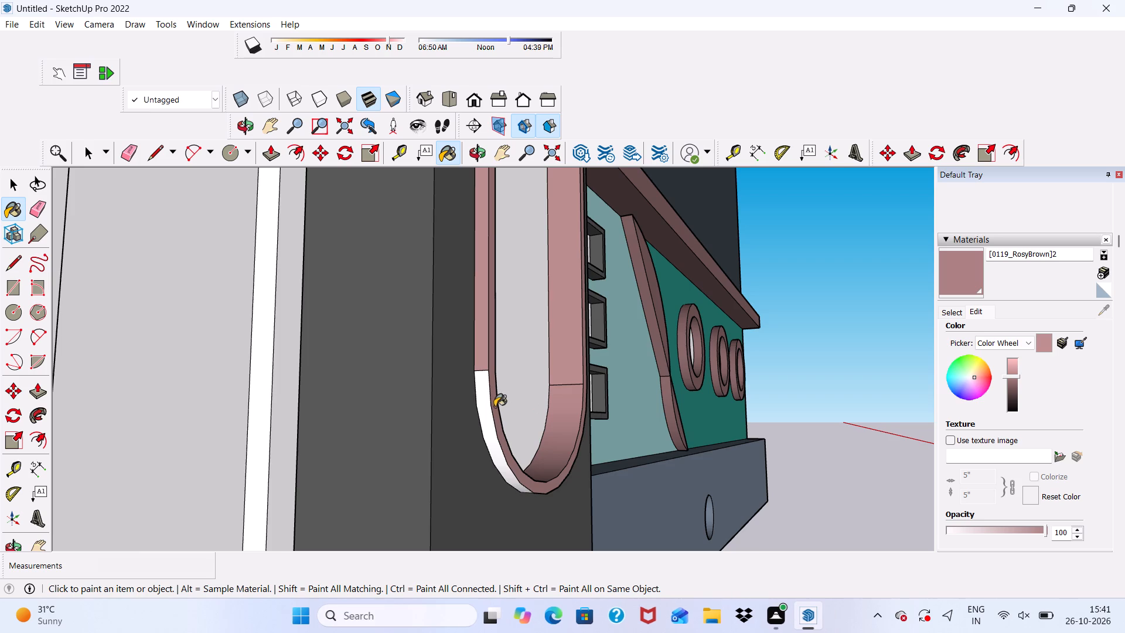
{"action": "scroll", "coordinate": [491, 410], "scroll_direction": "up", "scroll_amount": 4}
{"action": "left_click", "coordinate": [479, 384]}
{"action": "scroll", "coordinate": [479, 384], "scroll_direction": "down", "scroll_amount": 4}
{"action": "middle_click_drag", "start_coordinate": [505, 411], "coordinate": [389, 198]}
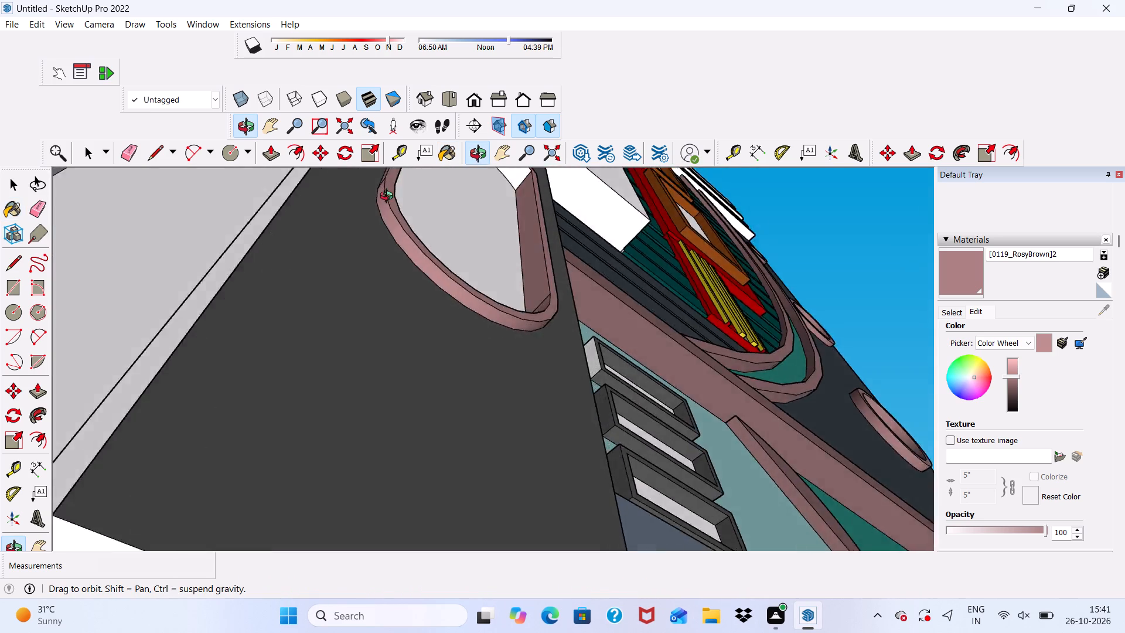
{"action": "middle_click_drag", "start_coordinate": [389, 198], "coordinate": [265, 481]}
{"action": "scroll", "coordinate": [353, 401], "scroll_direction": "down", "scroll_amount": 6}
{"action": "middle_click_drag", "start_coordinate": [375, 383], "coordinate": [370, 380]}
{"action": "scroll", "coordinate": [370, 380], "scroll_direction": "up", "scroll_amount": 1}
{"action": "scroll", "coordinate": [370, 380], "scroll_direction": "down", "scroll_amount": 8}
{"action": "middle_click_drag", "start_coordinate": [442, 243], "coordinate": [412, 76]}
{"action": "scroll", "coordinate": [425, 222], "scroll_direction": "up", "scroll_amount": 7}
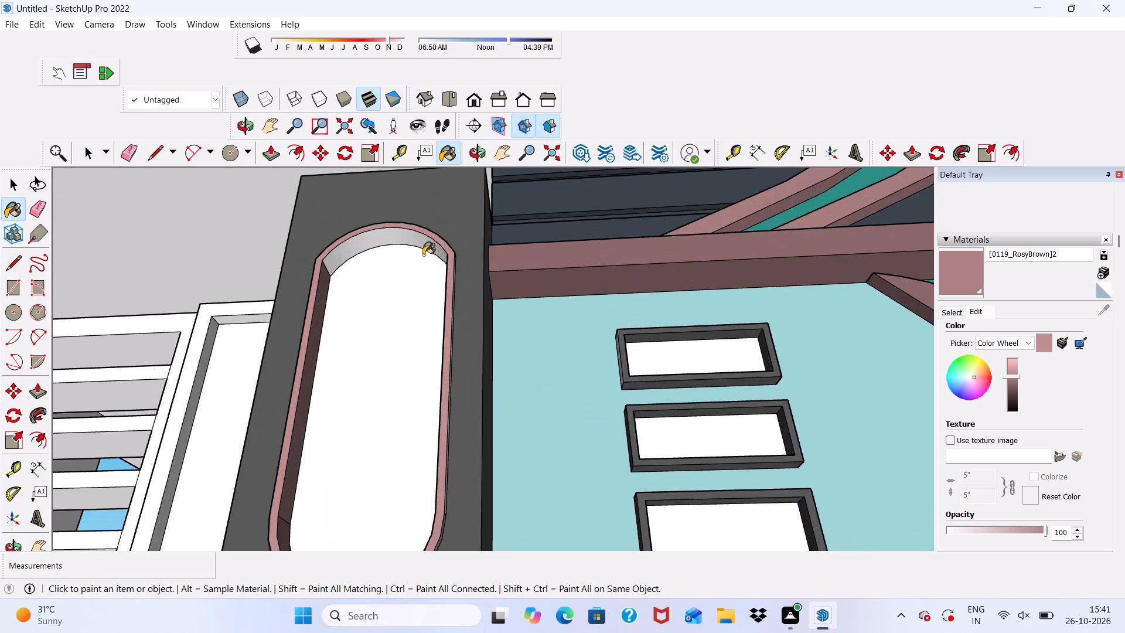
{"action": "scroll", "coordinate": [423, 255], "scroll_direction": "up", "scroll_amount": 6}
{"action": "left_click", "coordinate": [416, 226]}
Paint the second oval frame's outer top curve and wall-side outer edge RosyBrown, finishing with the Paint tool.
{"action": "scroll", "coordinate": [416, 226], "scroll_direction": "down", "scroll_amount": 2}
{"action": "middle_click_drag", "start_coordinate": [416, 226], "coordinate": [375, 532]}
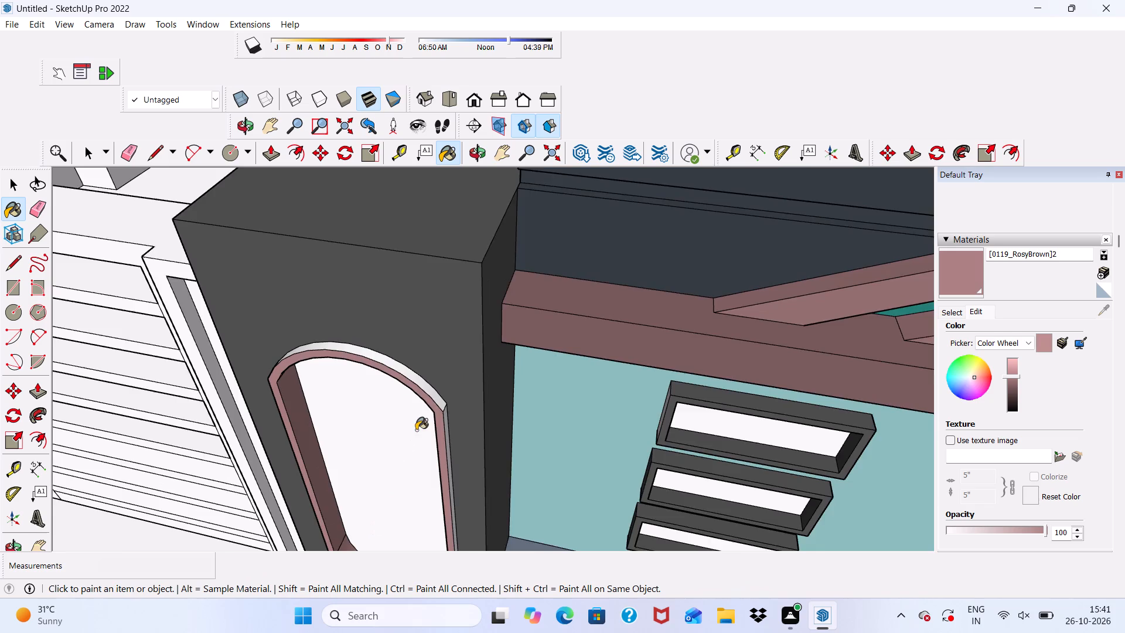
{"action": "scroll", "coordinate": [424, 410], "scroll_direction": "up", "scroll_amount": 9}
{"action": "left_click", "coordinate": [433, 373]}
{"action": "scroll", "coordinate": [459, 416], "scroll_direction": "down", "scroll_amount": 2}
{"action": "middle_click_drag", "start_coordinate": [465, 431], "coordinate": [321, 407]}
{"action": "left_click", "coordinate": [421, 430]}
{"action": "scroll", "coordinate": [393, 426], "scroll_direction": "down", "scroll_amount": 3}
{"action": "middle_click_drag", "start_coordinate": [383, 428], "coordinate": [660, 235]}
{"action": "scroll", "coordinate": [598, 377], "scroll_direction": "down", "scroll_amount": 1}
{"action": "key", "text": "space"}
{"action": "scroll", "coordinate": [598, 387], "scroll_direction": "down", "scroll_amount": 14}
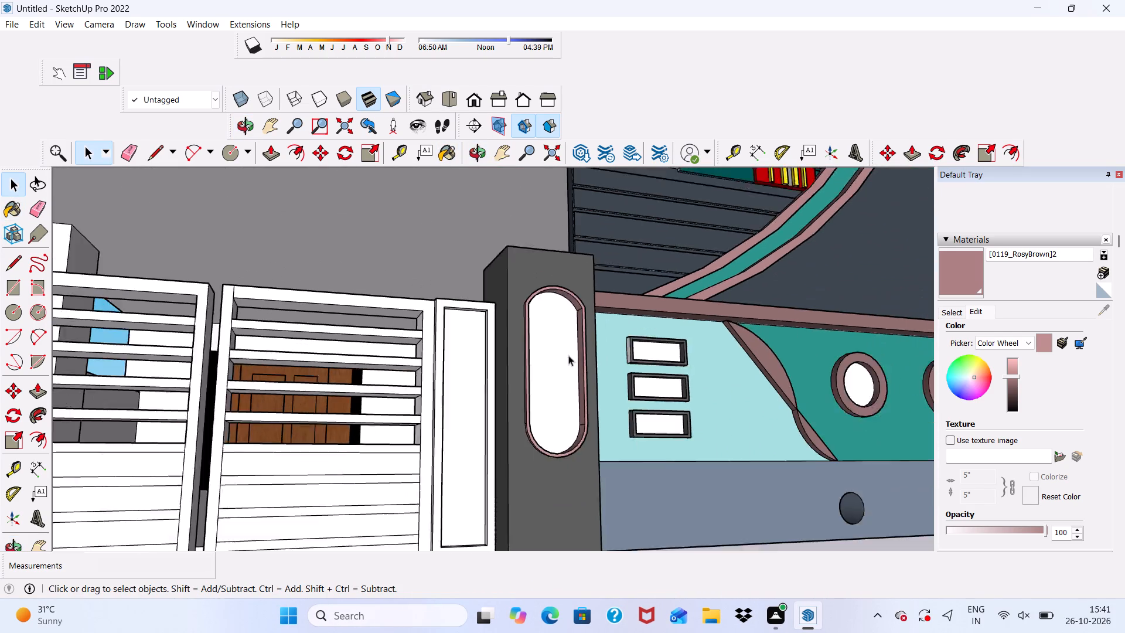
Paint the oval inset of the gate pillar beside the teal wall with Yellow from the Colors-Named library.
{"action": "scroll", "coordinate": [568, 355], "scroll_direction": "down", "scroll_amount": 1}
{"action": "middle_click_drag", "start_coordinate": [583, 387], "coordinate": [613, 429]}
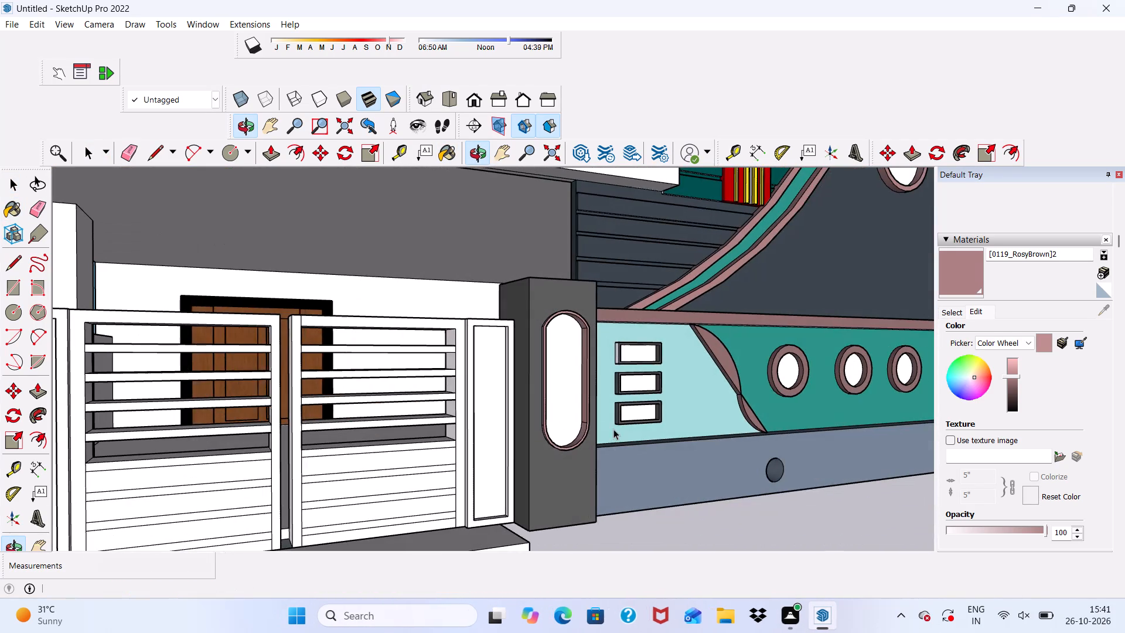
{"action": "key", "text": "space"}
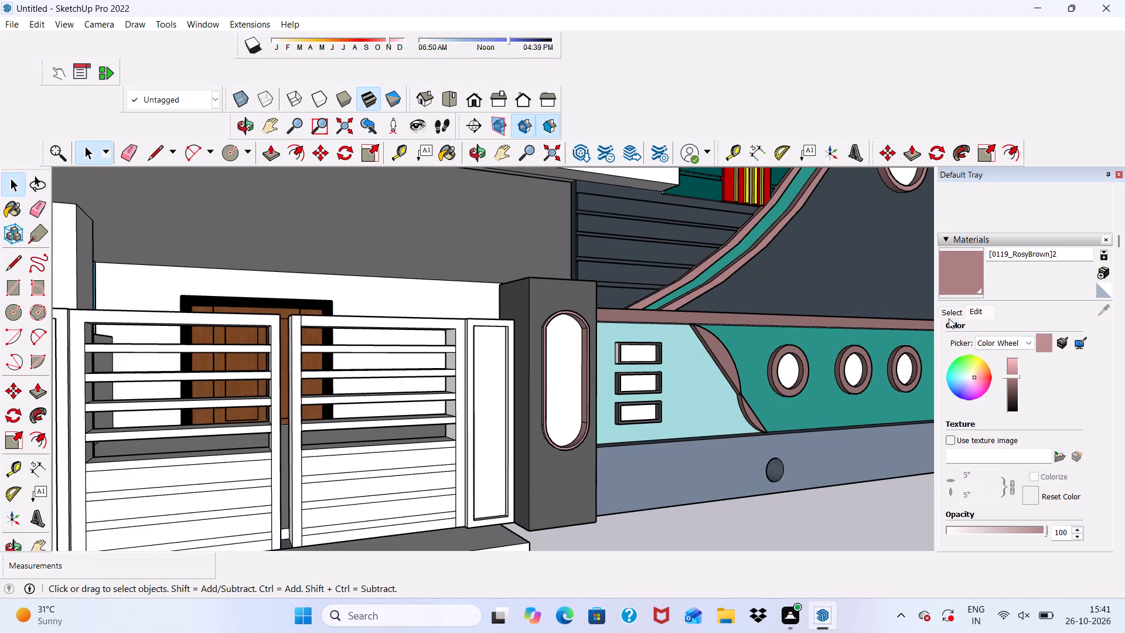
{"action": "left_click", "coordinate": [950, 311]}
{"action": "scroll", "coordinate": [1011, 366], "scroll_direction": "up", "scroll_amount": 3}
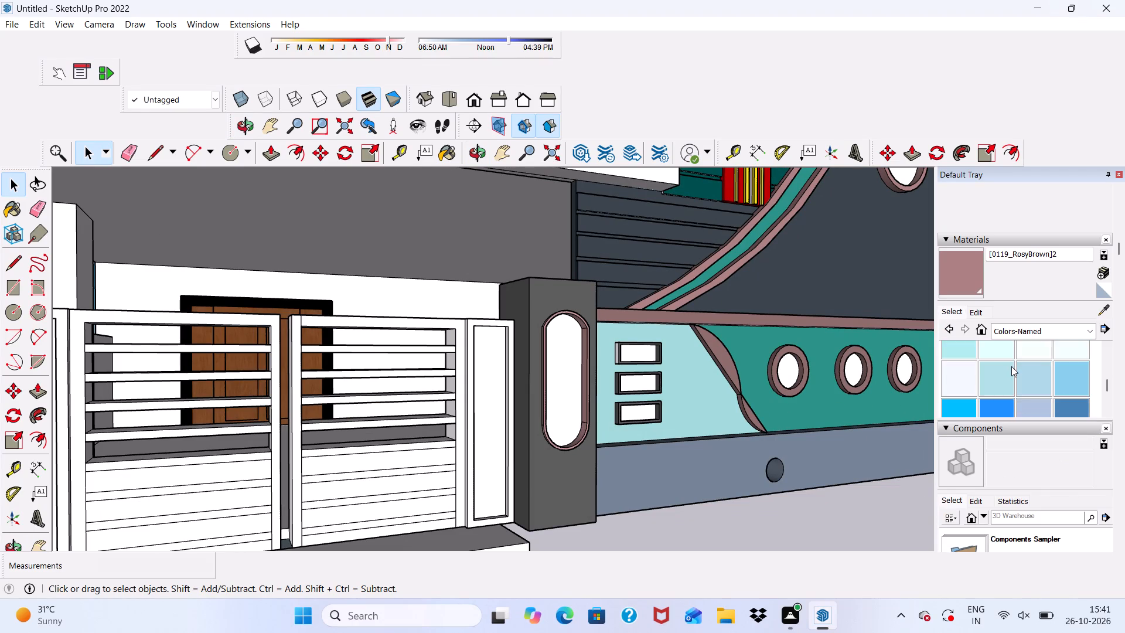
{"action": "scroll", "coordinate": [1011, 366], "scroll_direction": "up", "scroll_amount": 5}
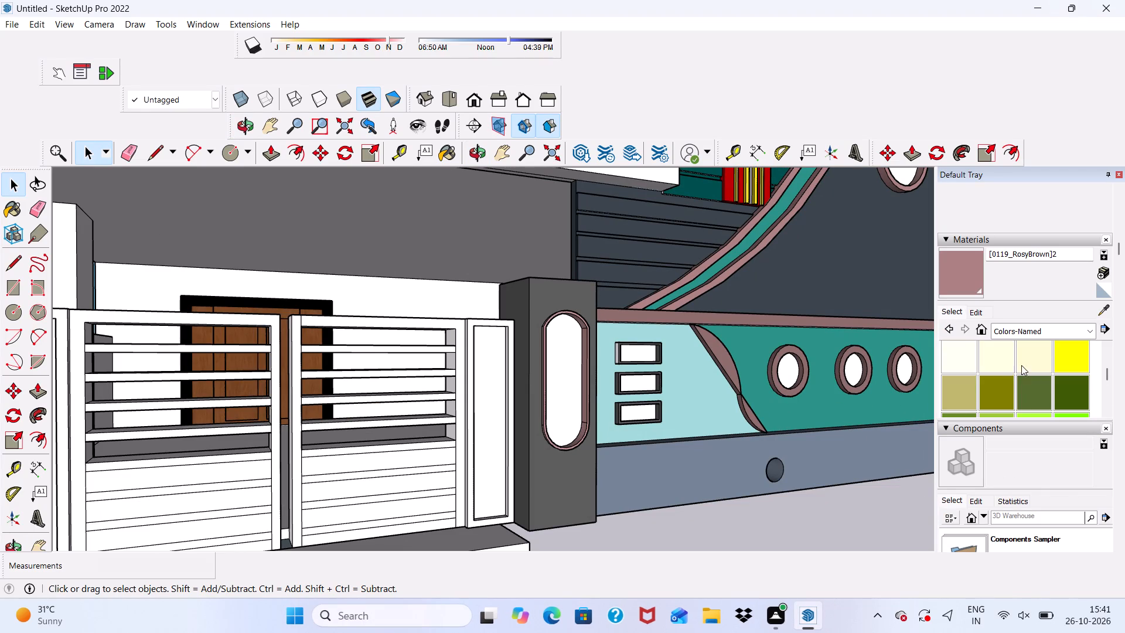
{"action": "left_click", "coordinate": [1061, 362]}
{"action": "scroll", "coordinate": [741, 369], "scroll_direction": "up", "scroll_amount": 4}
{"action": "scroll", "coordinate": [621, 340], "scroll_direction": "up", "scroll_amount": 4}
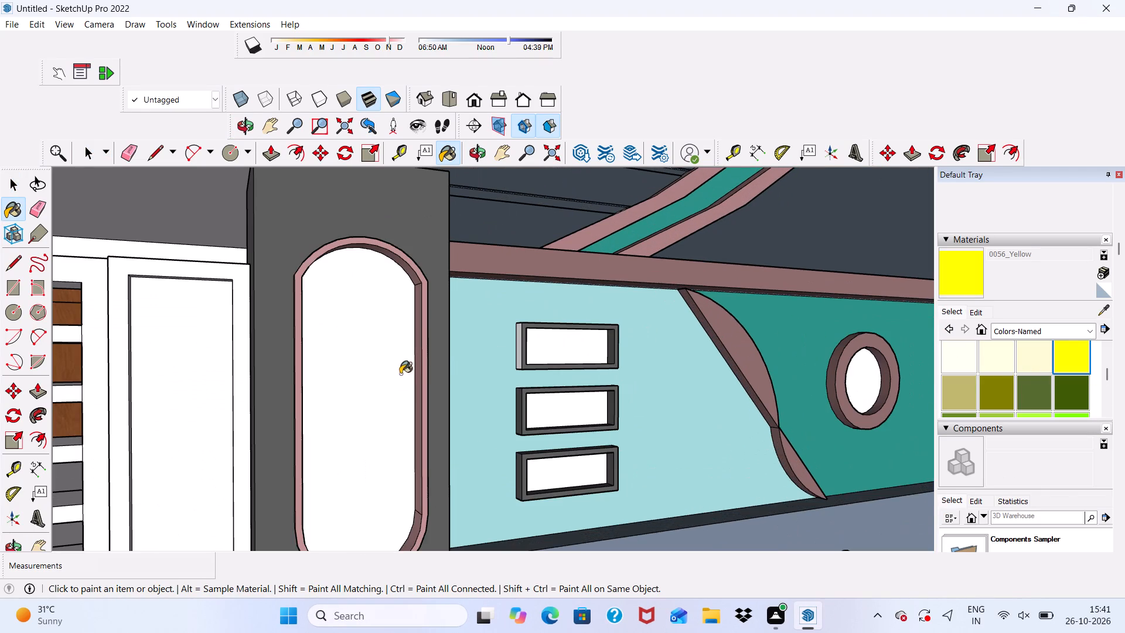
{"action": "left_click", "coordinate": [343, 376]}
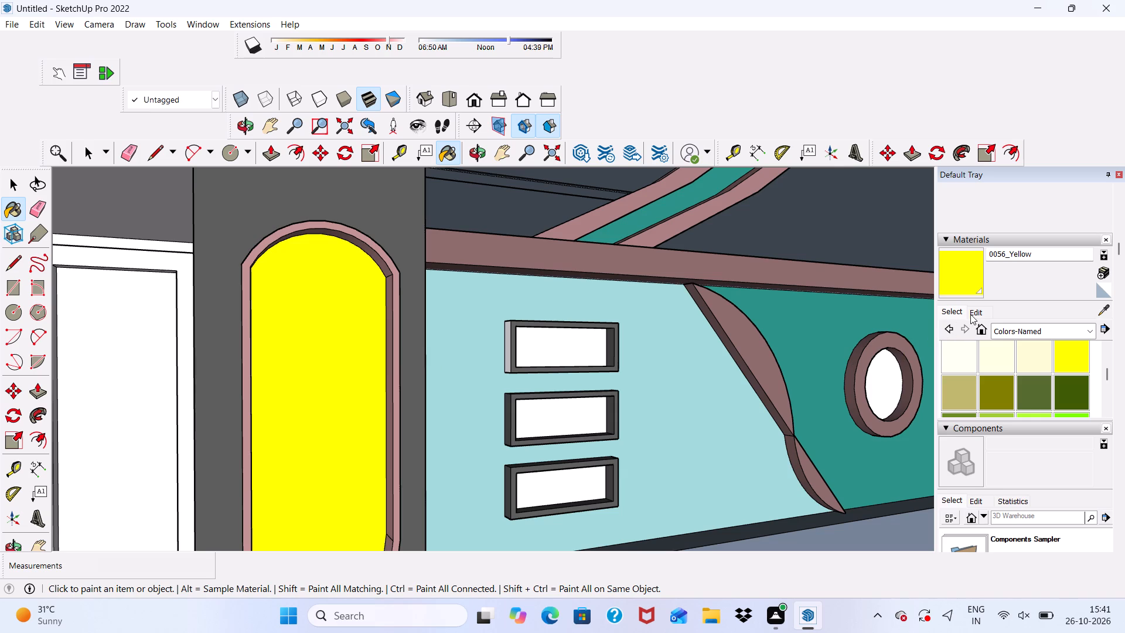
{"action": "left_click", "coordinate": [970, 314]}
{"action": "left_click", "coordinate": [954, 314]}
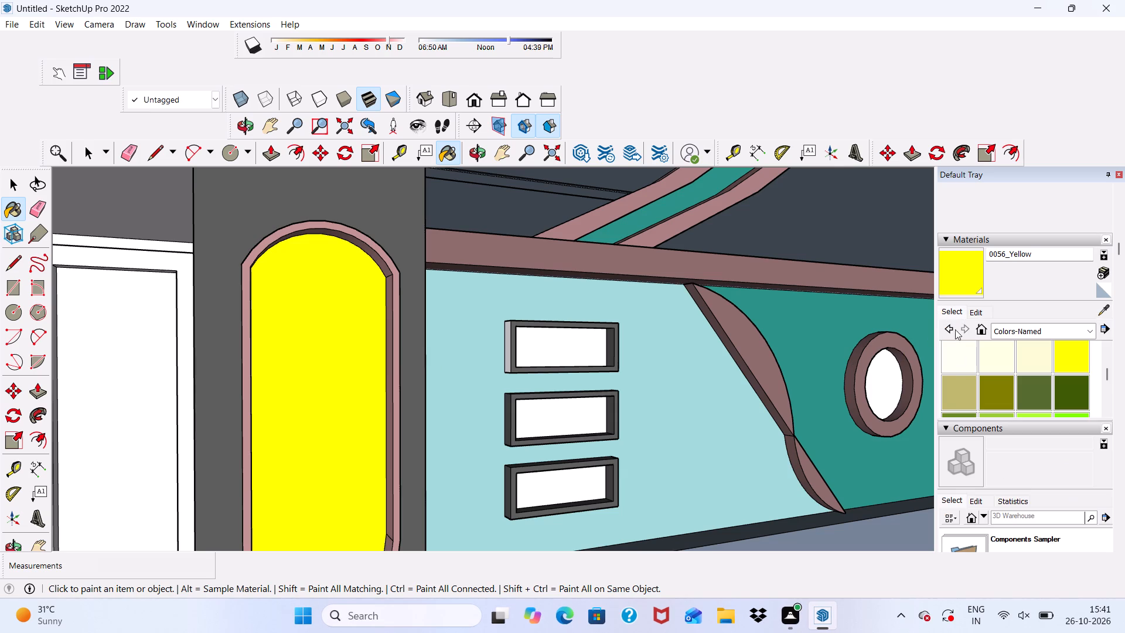
Paint the oval insets on both gate pillars with the DarkKhaki colour.
{"action": "left_click", "coordinate": [957, 387]}
{"action": "left_click", "coordinate": [357, 332]}
{"action": "scroll", "coordinate": [357, 332], "scroll_direction": "down", "scroll_amount": 6}
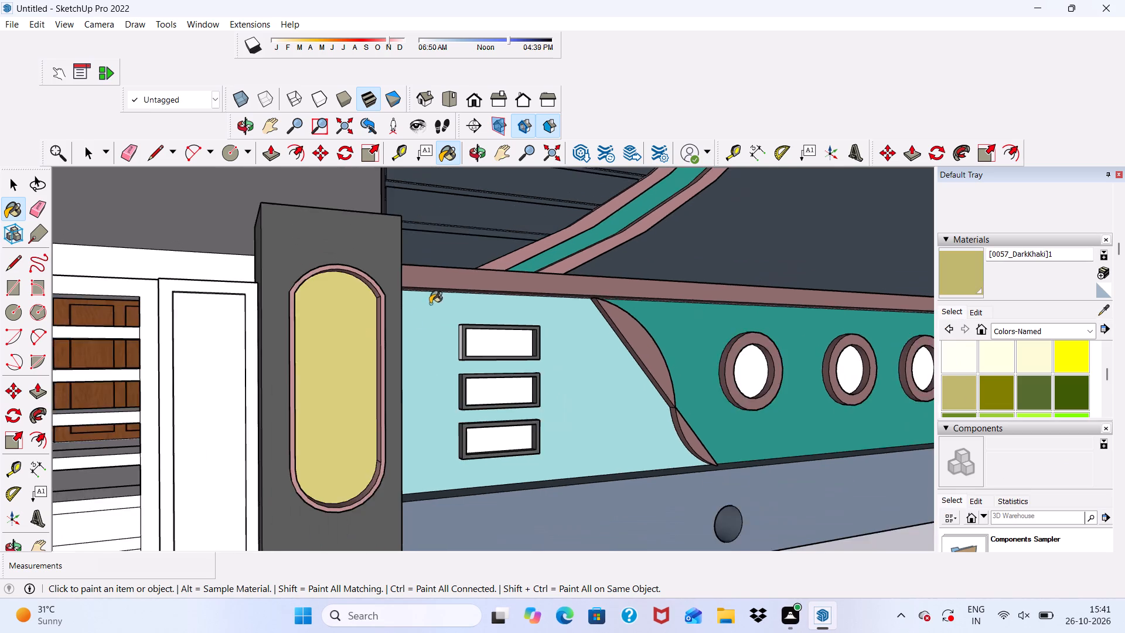
{"action": "scroll", "coordinate": [430, 304], "scroll_direction": "down", "scroll_amount": 4}
{"action": "middle_click_drag", "start_coordinate": [531, 346], "coordinate": [349, 403]}
{"action": "scroll", "coordinate": [363, 325], "scroll_direction": "down", "scroll_amount": 10}
{"action": "scroll", "coordinate": [345, 358], "scroll_direction": "up", "scroll_amount": 5}
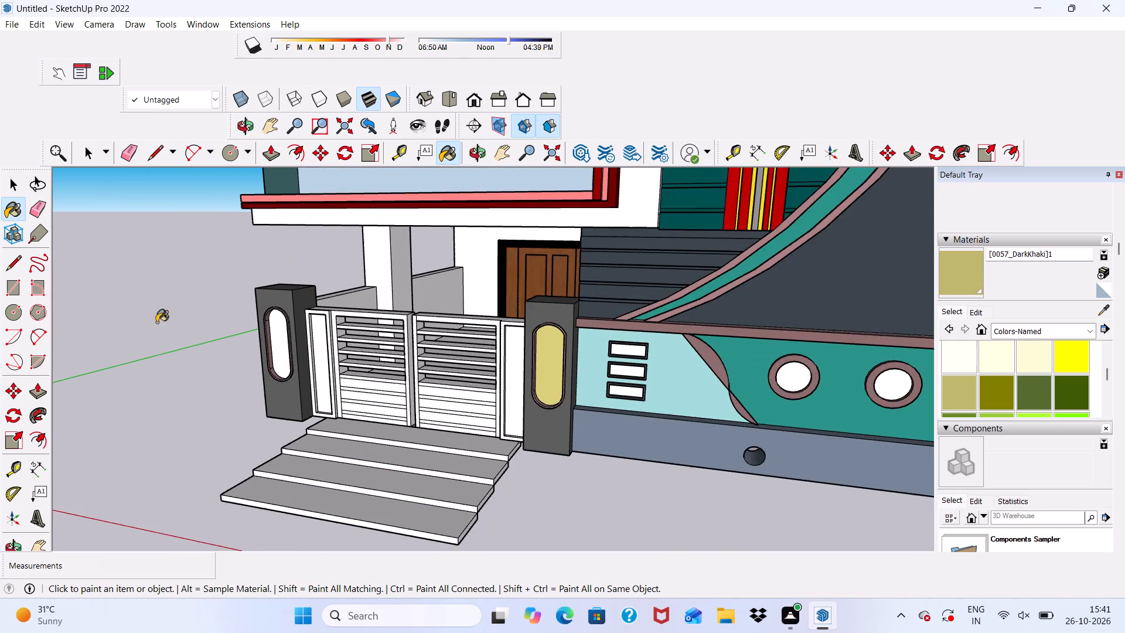
{"action": "scroll", "coordinate": [260, 367], "scroll_direction": "up", "scroll_amount": 8}
{"action": "left_click", "coordinate": [278, 315]}
{"action": "scroll", "coordinate": [284, 309], "scroll_direction": "down", "scroll_amount": 4}
{"action": "middle_click_drag", "start_coordinate": [315, 363], "coordinate": [388, 260]}
{"action": "key", "text": "space"}
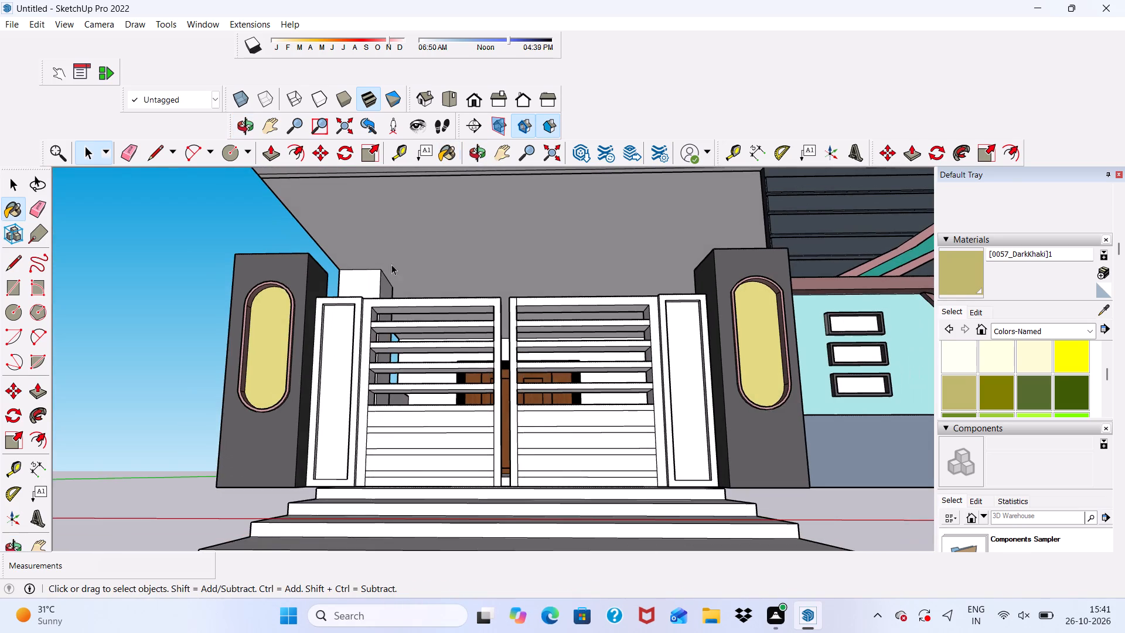
Paint the top edge and front frame of the narrow gate panel beside the outer pillar with Black.
{"action": "scroll", "coordinate": [353, 354], "scroll_direction": "up", "scroll_amount": 5}
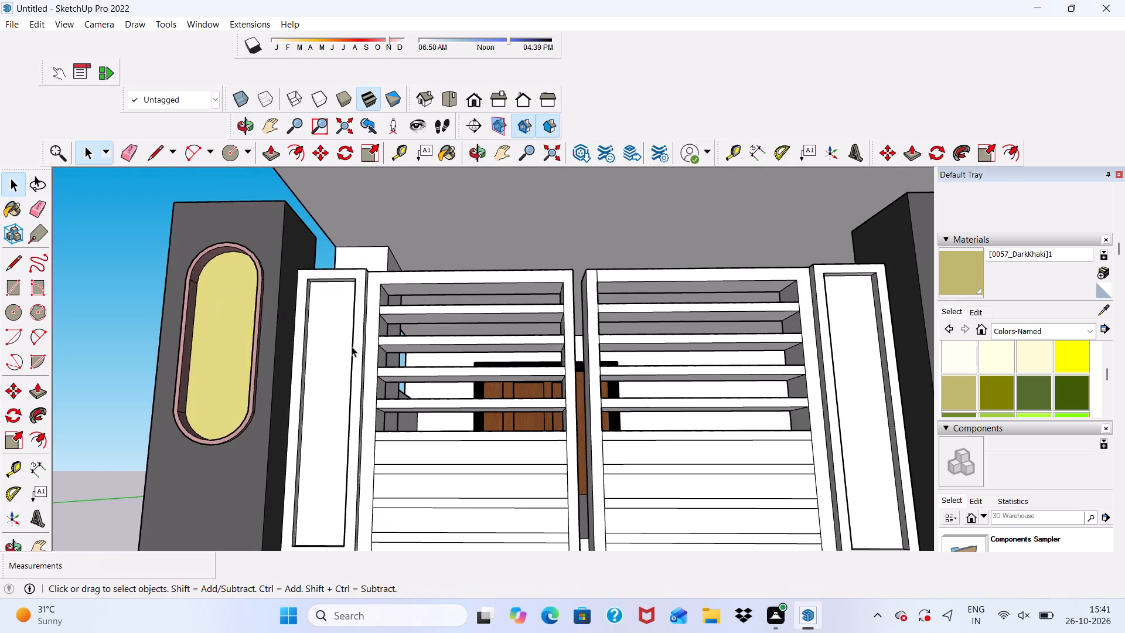
{"action": "scroll", "coordinate": [352, 346], "scroll_direction": "up", "scroll_amount": 1}
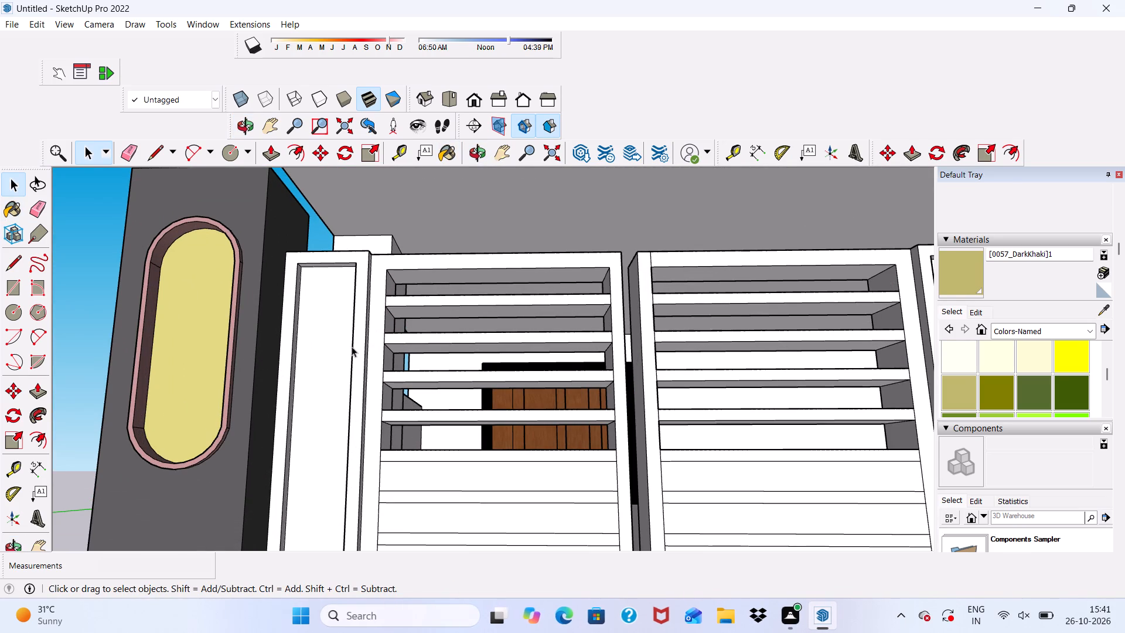
{"action": "scroll", "coordinate": [352, 346], "scroll_direction": "up", "scroll_amount": 2}
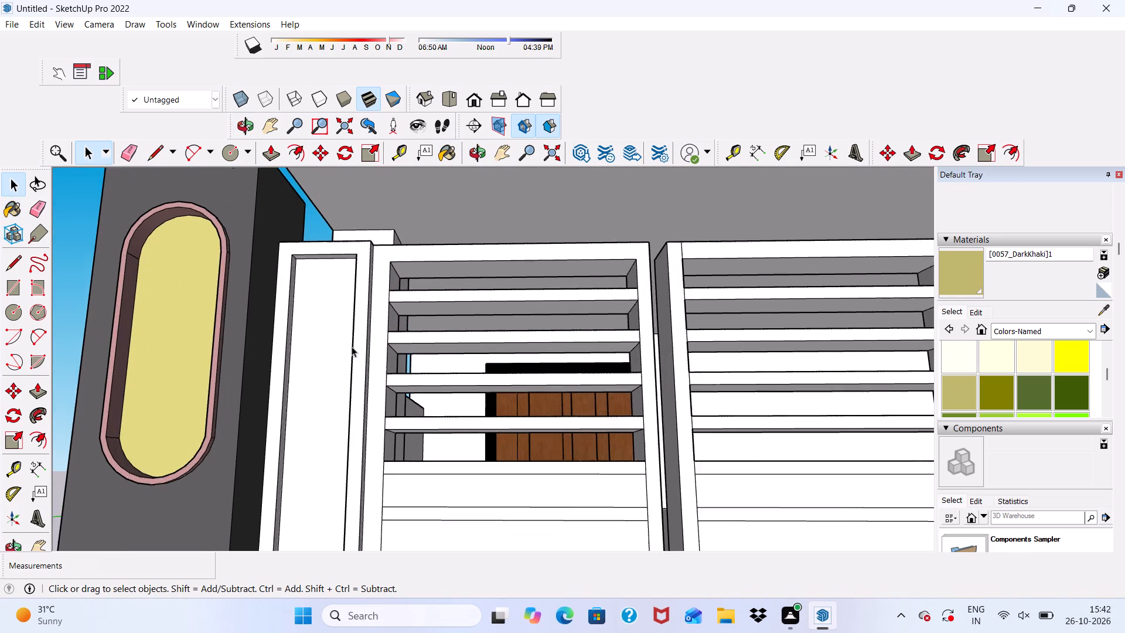
{"action": "scroll", "coordinate": [352, 346], "scroll_direction": "up", "scroll_amount": 1}
{"action": "scroll", "coordinate": [352, 346], "scroll_direction": "down", "scroll_amount": 5}
{"action": "middle_click_drag", "start_coordinate": [329, 329], "coordinate": [317, 433]}
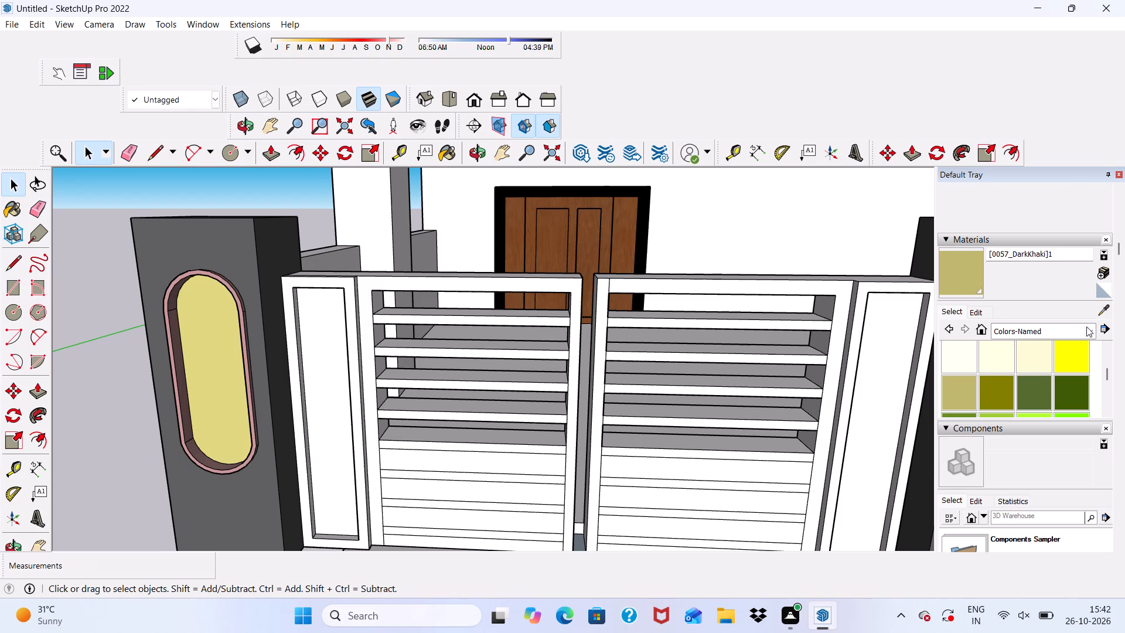
{"action": "scroll", "coordinate": [1055, 364], "scroll_direction": "down", "scroll_amount": 10}
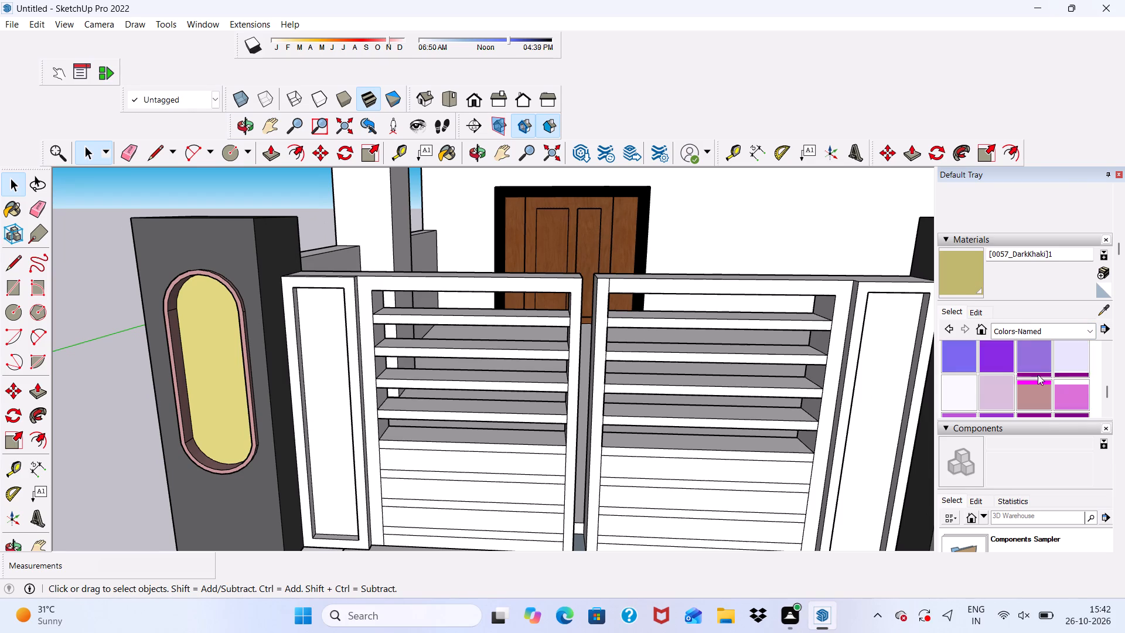
{"action": "scroll", "coordinate": [984, 395], "scroll_direction": "down", "scroll_amount": 2}
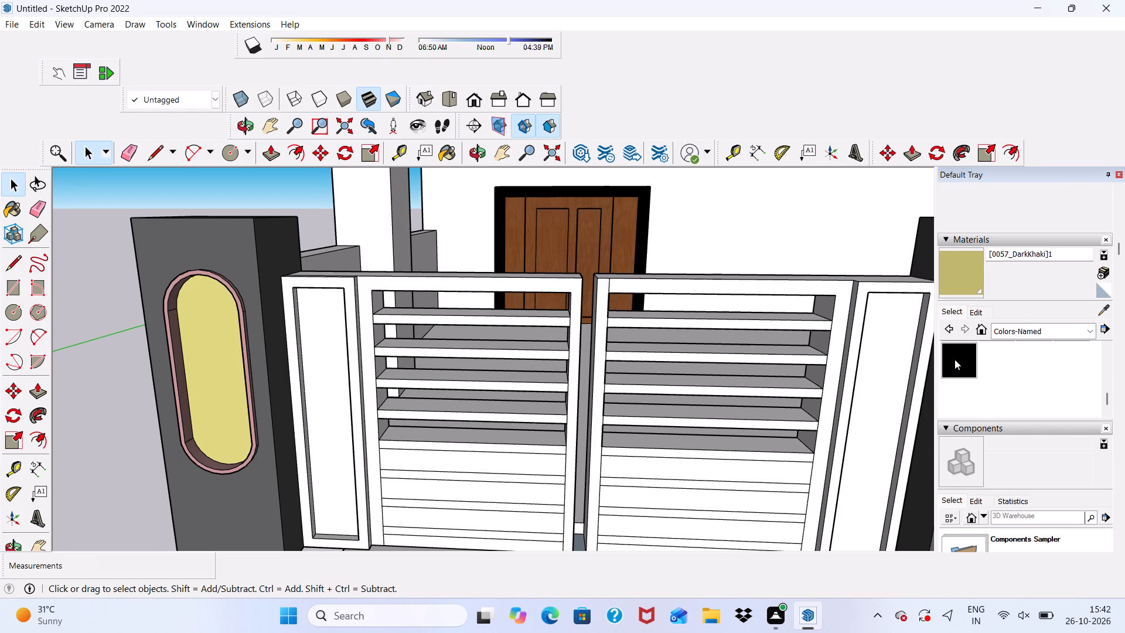
{"action": "left_click", "coordinate": [954, 359]}
{"action": "scroll", "coordinate": [121, 287], "scroll_direction": "up", "scroll_amount": 4}
{"action": "scroll", "coordinate": [357, 280], "scroll_direction": "down", "scroll_amount": 5}
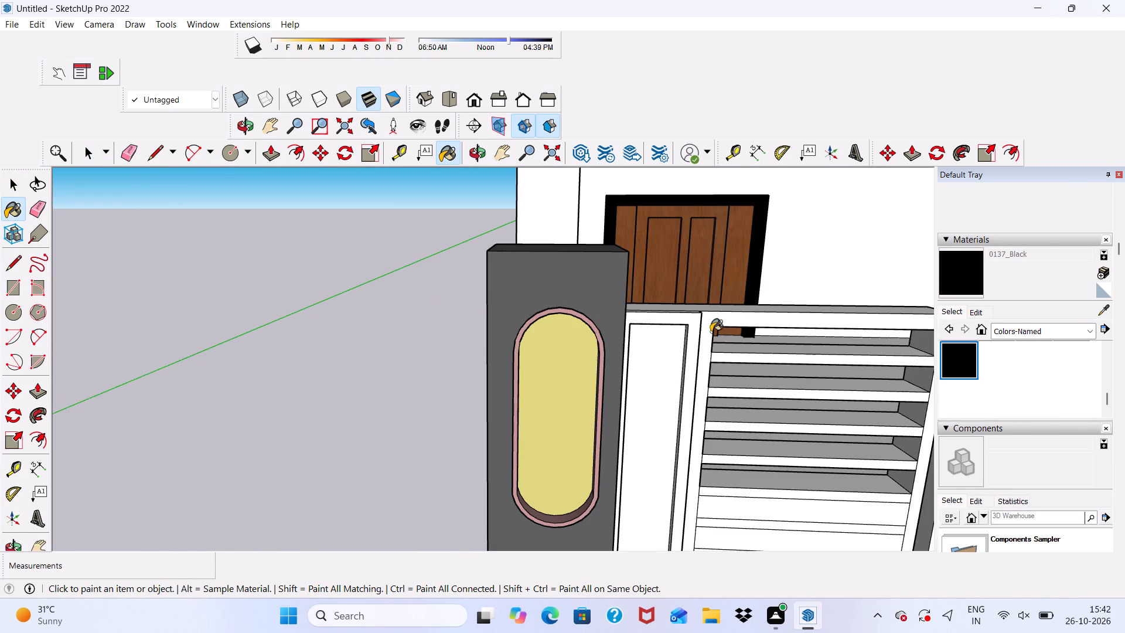
{"action": "scroll", "coordinate": [710, 322], "scroll_direction": "up", "scroll_amount": 9}
{"action": "left_click", "coordinate": [629, 299]}
{"action": "left_click", "coordinate": [621, 325]}
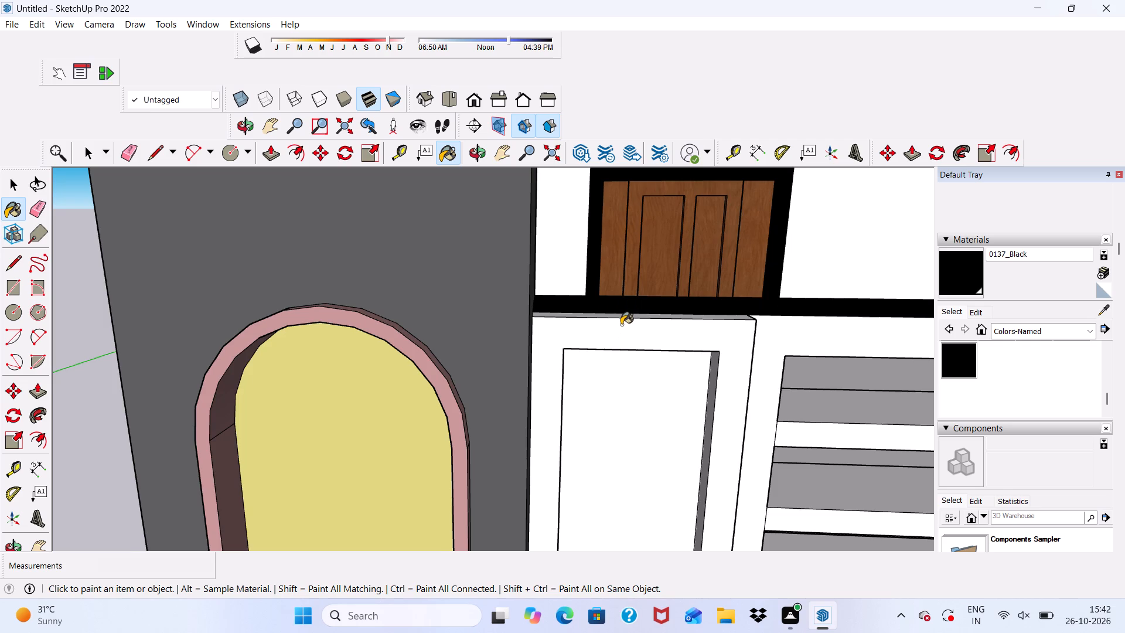
{"action": "scroll", "coordinate": [621, 325], "scroll_direction": "up", "scroll_amount": 3}
{"action": "scroll", "coordinate": [621, 323], "scroll_direction": "down", "scroll_amount": 1}
{"action": "middle_click_drag", "start_coordinate": [621, 323], "coordinate": [558, 383]}
{"action": "scroll", "coordinate": [623, 291], "scroll_direction": "up", "scroll_amount": 2}
{"action": "left_click", "coordinate": [596, 311]}
{"action": "scroll", "coordinate": [592, 329], "scroll_direction": "down", "scroll_amount": 1}
Paint the top and pillar-side inner faces of the narrow panel's recess Black.
{"action": "middle_click_drag", "start_coordinate": [588, 368], "coordinate": [585, 247]}
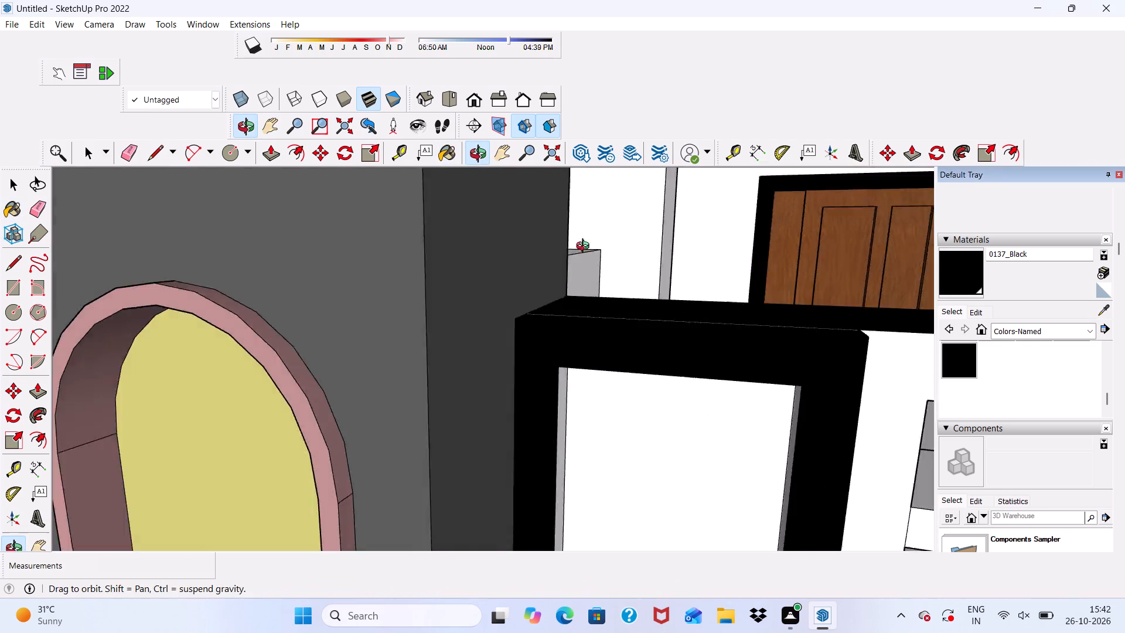
{"action": "middle_click_drag", "start_coordinate": [585, 247], "coordinate": [615, 131]}
{"action": "scroll", "coordinate": [621, 282], "scroll_direction": "down", "scroll_amount": 10}
{"action": "middle_click_drag", "start_coordinate": [637, 370], "coordinate": [637, 392]}
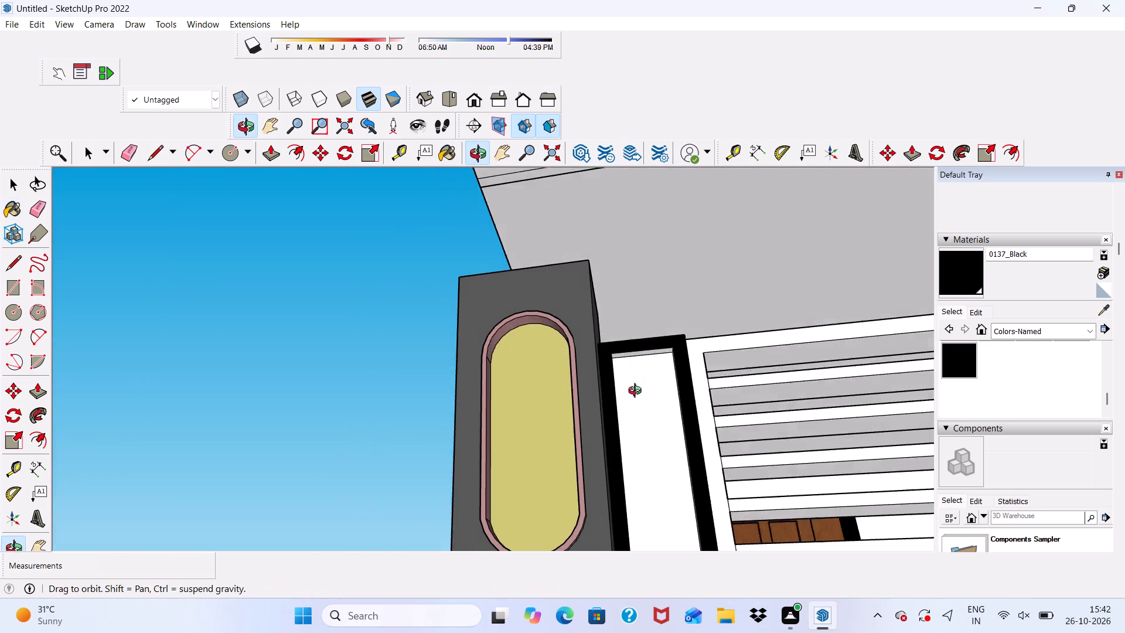
{"action": "middle_click_drag", "start_coordinate": [637, 392], "coordinate": [640, 419]}
{"action": "scroll", "coordinate": [640, 419], "scroll_direction": "up", "scroll_amount": 10}
{"action": "scroll", "coordinate": [429, 308], "scroll_direction": "down", "scroll_amount": 4}
{"action": "scroll", "coordinate": [684, 360], "scroll_direction": "up", "scroll_amount": 14}
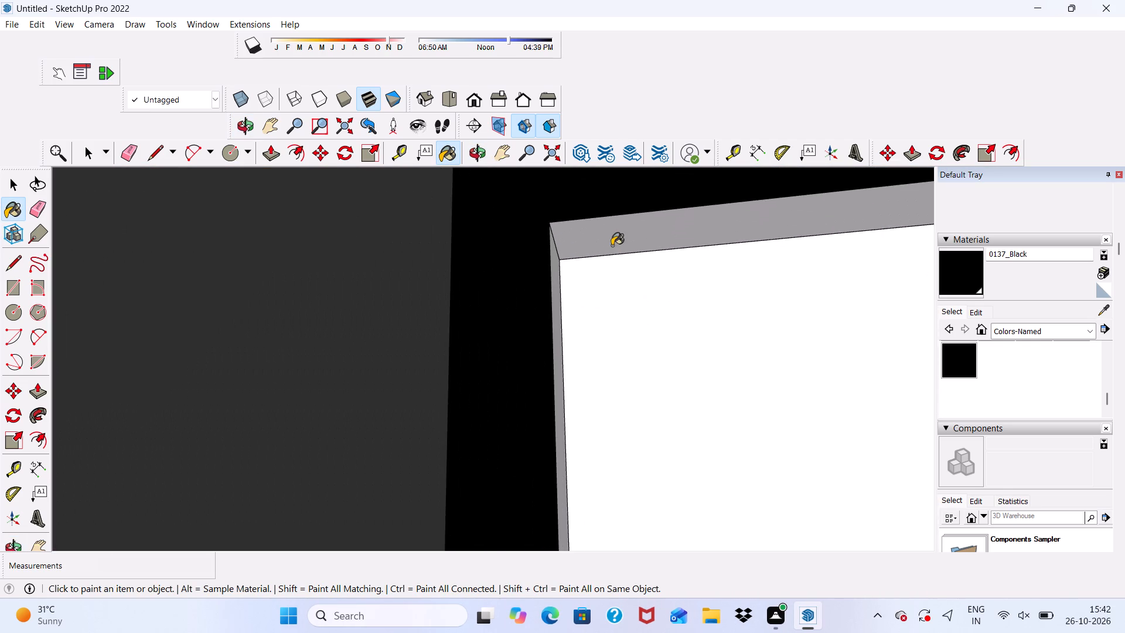
{"action": "left_click", "coordinate": [612, 238]}
{"action": "scroll", "coordinate": [583, 295], "scroll_direction": "up", "scroll_amount": 7}
{"action": "left_click", "coordinate": [551, 322]}
Paint the gate-side and bottom inner faces of the same narrow panel's recess Black.
{"action": "scroll", "coordinate": [491, 328], "scroll_direction": "down", "scroll_amount": 5}
{"action": "middle_click_drag", "start_coordinate": [472, 339], "coordinate": [669, 349]}
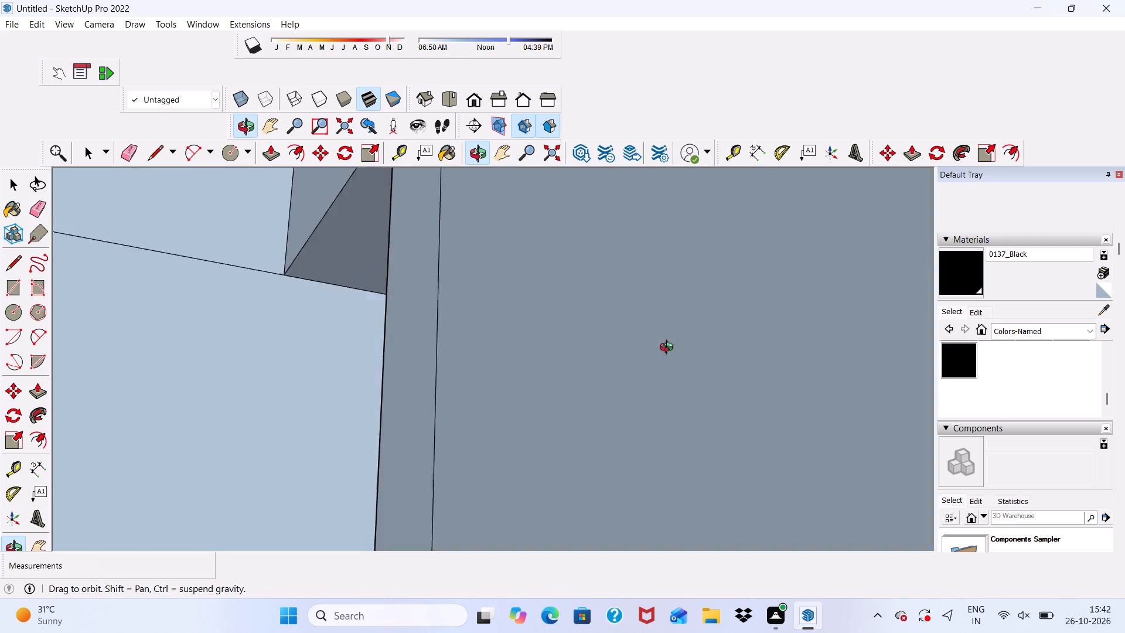
{"action": "middle_click_drag", "start_coordinate": [669, 349], "coordinate": [542, 437]}
{"action": "scroll", "coordinate": [442, 324], "scroll_direction": "down", "scroll_amount": 11}
{"action": "scroll", "coordinate": [718, 358], "scroll_direction": "up", "scroll_amount": 1}
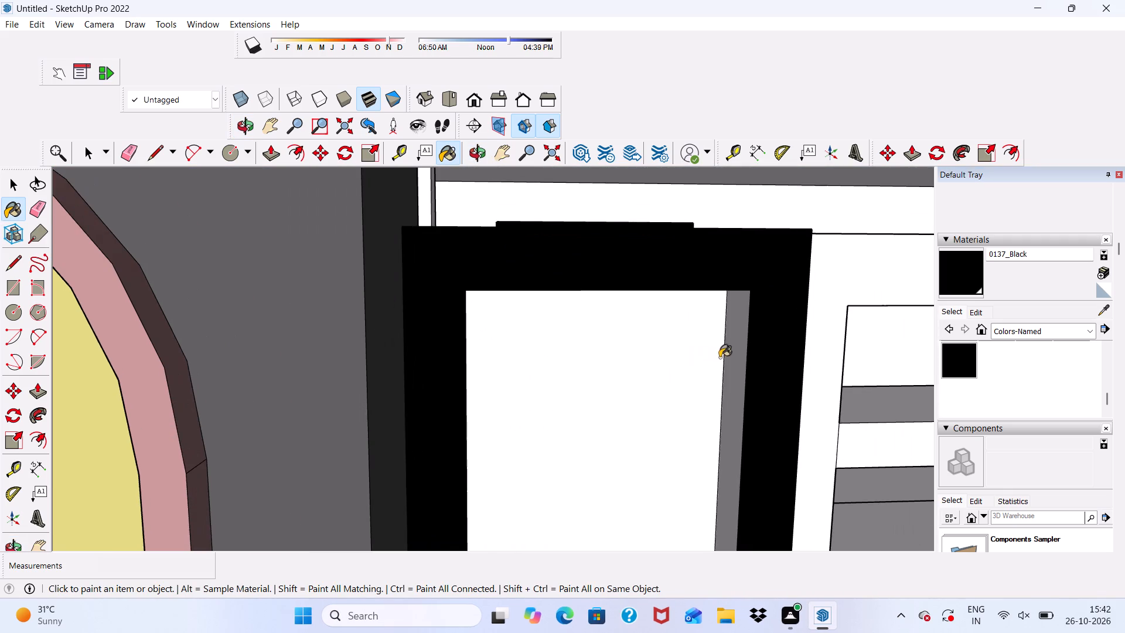
{"action": "left_click", "coordinate": [730, 356]}
{"action": "scroll", "coordinate": [461, 222], "scroll_direction": "down", "scroll_amount": 9}
{"action": "middle_click_drag", "start_coordinate": [530, 414], "coordinate": [513, 504]}
{"action": "scroll", "coordinate": [513, 490], "scroll_direction": "up", "scroll_amount": 2}
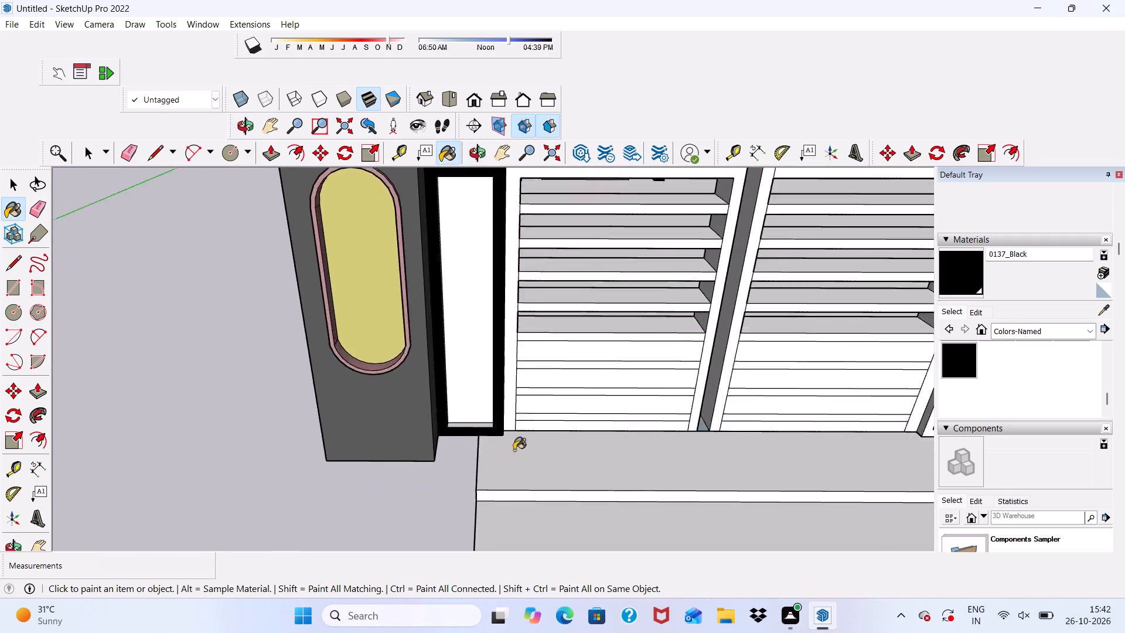
{"action": "scroll", "coordinate": [514, 450], "scroll_direction": "up", "scroll_amount": 8}
{"action": "scroll", "coordinate": [431, 424], "scroll_direction": "down", "scroll_amount": 1}
{"action": "scroll", "coordinate": [441, 436], "scroll_direction": "up", "scroll_amount": 3}
{"action": "left_click", "coordinate": [461, 432]}
{"action": "scroll", "coordinate": [396, 414], "scroll_direction": "down", "scroll_amount": 9}
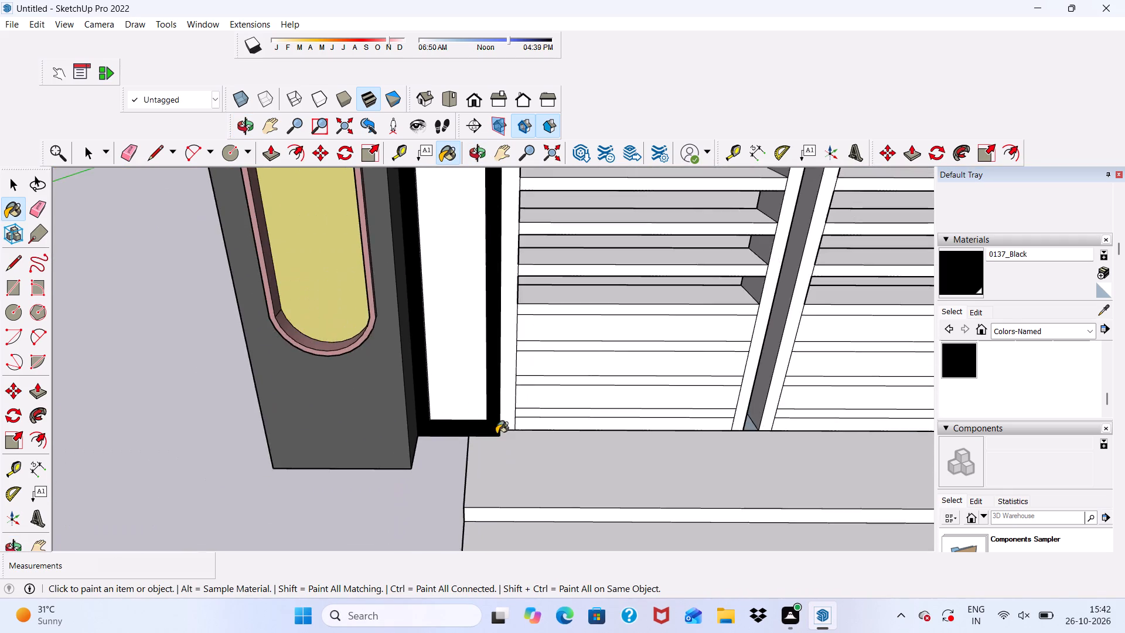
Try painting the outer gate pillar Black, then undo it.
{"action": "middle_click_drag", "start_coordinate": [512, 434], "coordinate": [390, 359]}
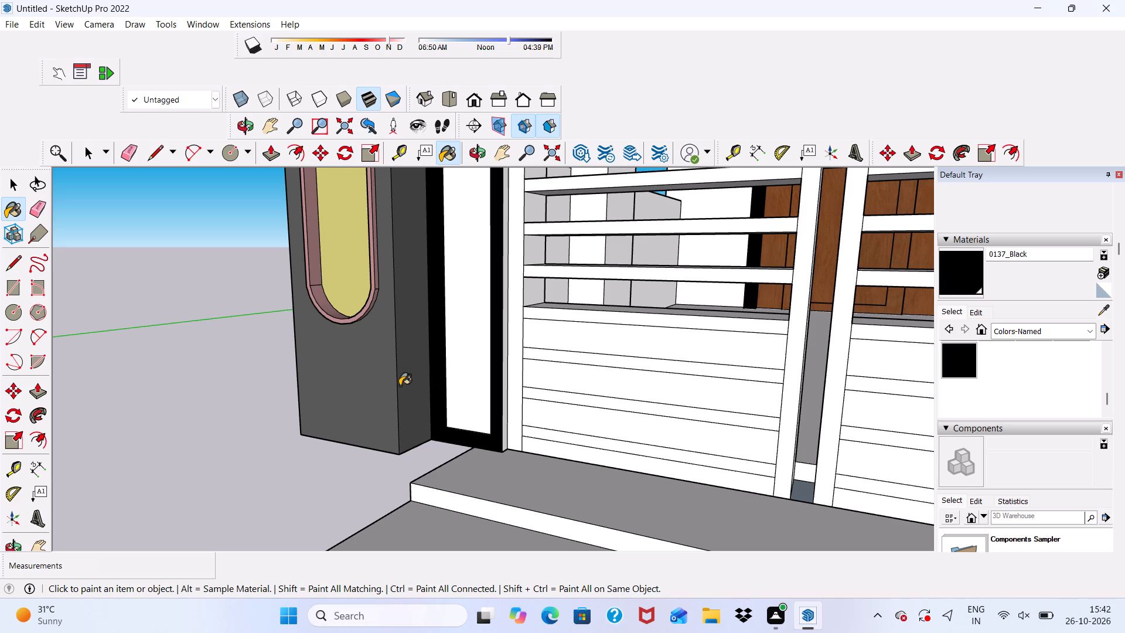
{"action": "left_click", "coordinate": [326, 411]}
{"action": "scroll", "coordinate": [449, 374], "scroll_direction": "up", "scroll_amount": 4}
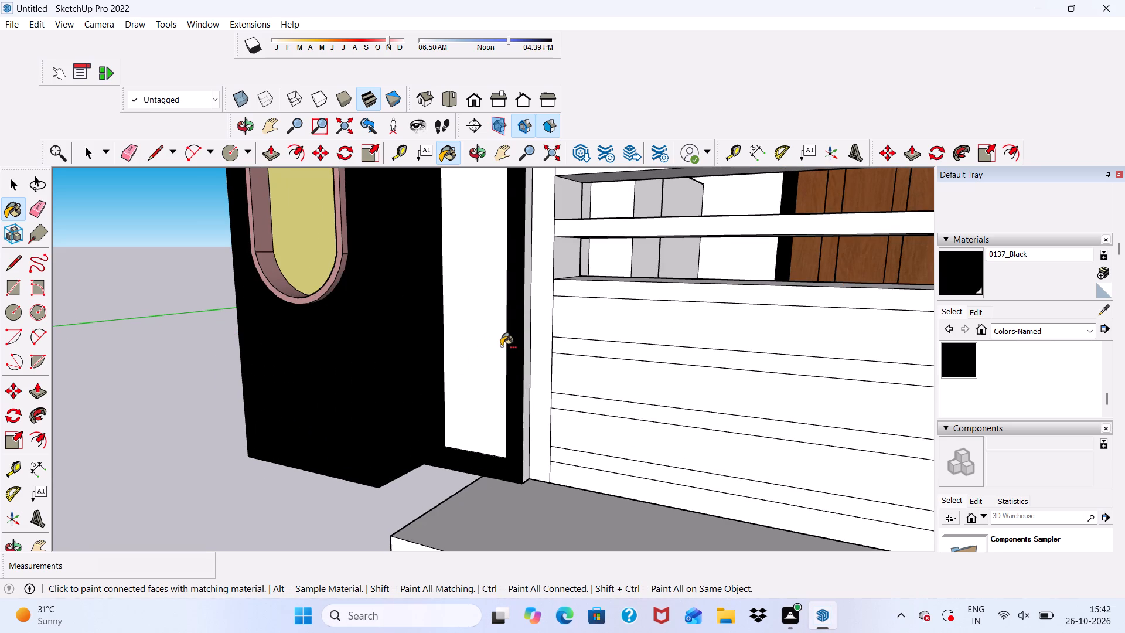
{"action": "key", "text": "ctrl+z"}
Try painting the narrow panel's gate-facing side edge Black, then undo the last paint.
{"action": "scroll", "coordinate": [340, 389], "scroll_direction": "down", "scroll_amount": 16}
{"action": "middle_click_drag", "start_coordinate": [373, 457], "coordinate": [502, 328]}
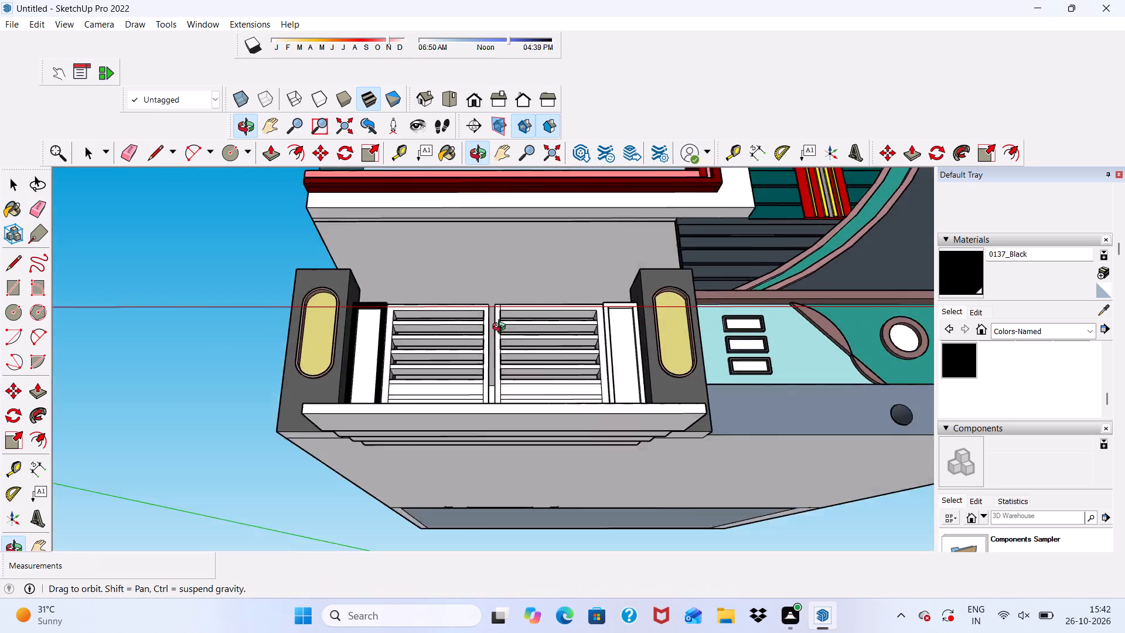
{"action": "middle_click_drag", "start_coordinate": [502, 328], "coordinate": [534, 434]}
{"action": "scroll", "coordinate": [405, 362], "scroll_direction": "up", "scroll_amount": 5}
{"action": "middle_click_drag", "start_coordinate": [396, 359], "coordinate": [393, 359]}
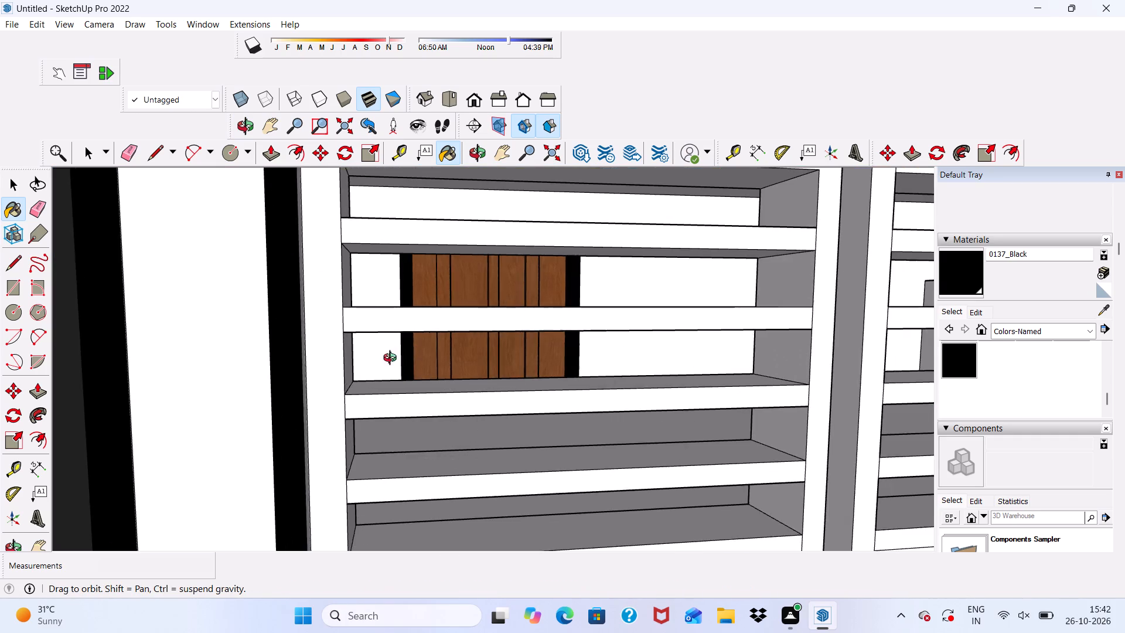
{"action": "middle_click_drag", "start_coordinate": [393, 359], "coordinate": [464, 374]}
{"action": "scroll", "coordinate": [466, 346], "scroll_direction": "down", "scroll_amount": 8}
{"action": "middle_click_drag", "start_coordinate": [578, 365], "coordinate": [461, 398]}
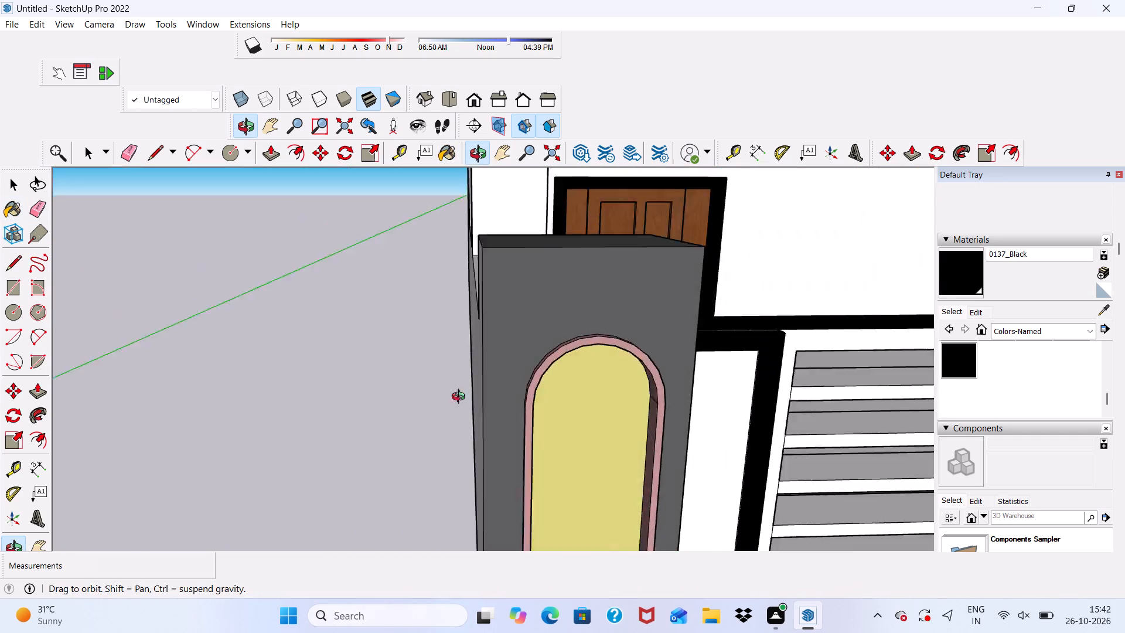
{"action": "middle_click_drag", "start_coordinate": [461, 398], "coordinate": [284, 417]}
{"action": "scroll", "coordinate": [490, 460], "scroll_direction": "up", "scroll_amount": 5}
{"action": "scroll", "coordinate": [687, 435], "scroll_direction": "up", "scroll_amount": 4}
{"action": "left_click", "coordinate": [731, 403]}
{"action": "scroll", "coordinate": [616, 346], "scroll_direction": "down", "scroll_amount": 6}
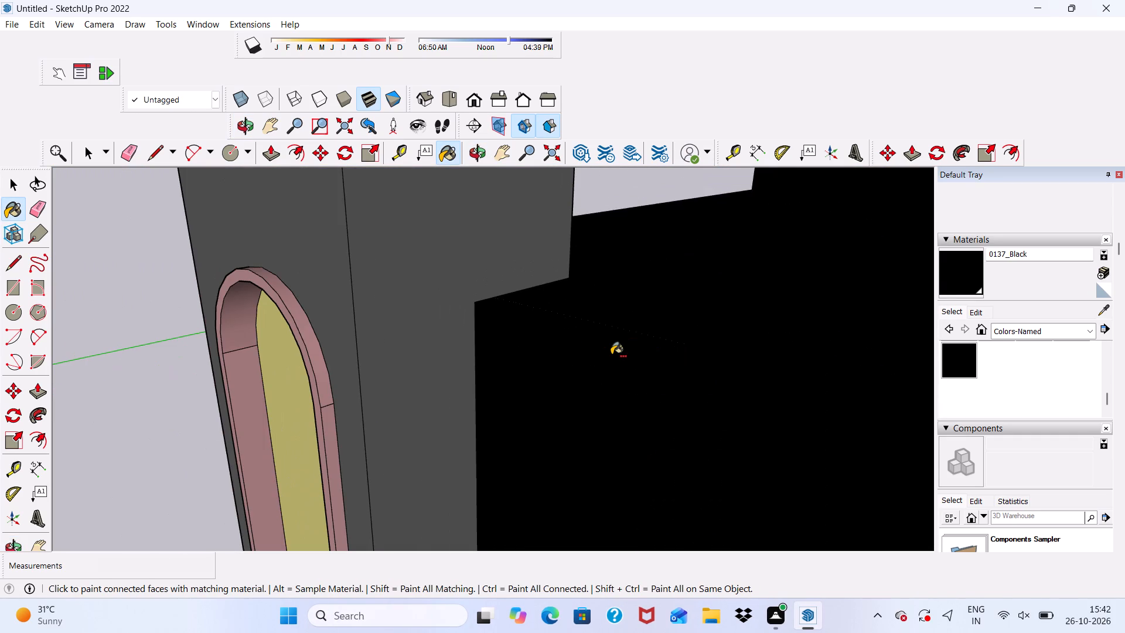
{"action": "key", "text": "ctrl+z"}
Paint the gate-facing side edge of the narrow panel beside the outer pillar Black.
{"action": "scroll", "coordinate": [589, 345], "scroll_direction": "down", "scroll_amount": 5}
{"action": "scroll", "coordinate": [636, 380], "scroll_direction": "up", "scroll_amount": 6}
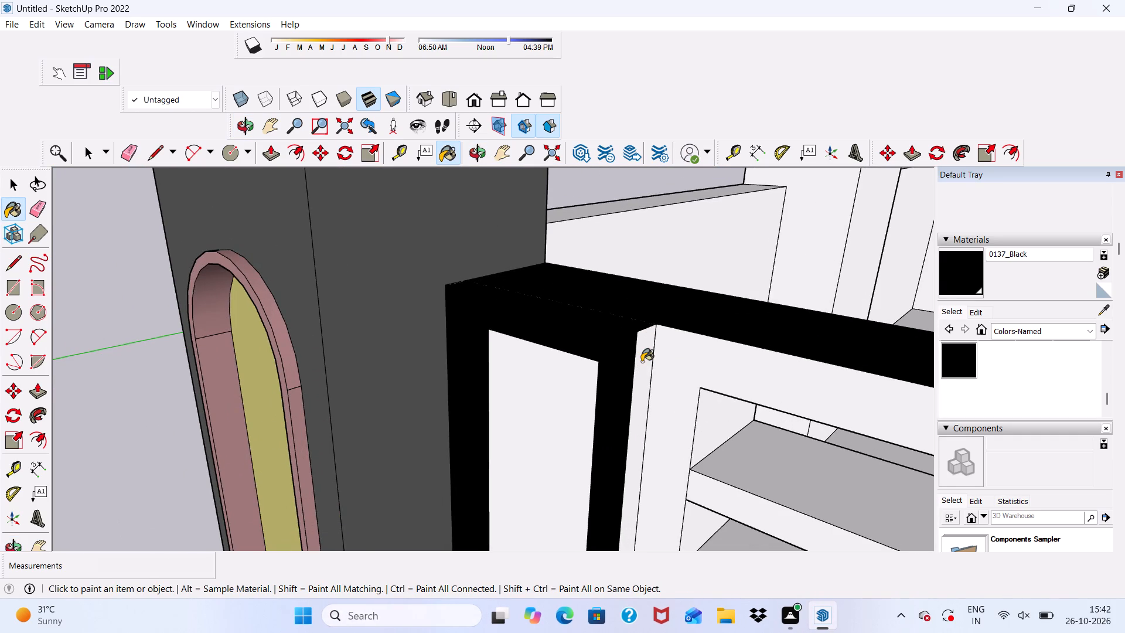
{"action": "left_click", "coordinate": [642, 362]}
{"action": "scroll", "coordinate": [543, 344], "scroll_direction": "down", "scroll_amount": 5}
{"action": "scroll", "coordinate": [408, 322], "scroll_direction": "down", "scroll_amount": 13}
Paint the front frame and gate-facing side edge of the narrow panel beside the teal-wall pillar Black.
{"action": "middle_click_drag", "start_coordinate": [458, 332], "coordinate": [518, 280]}
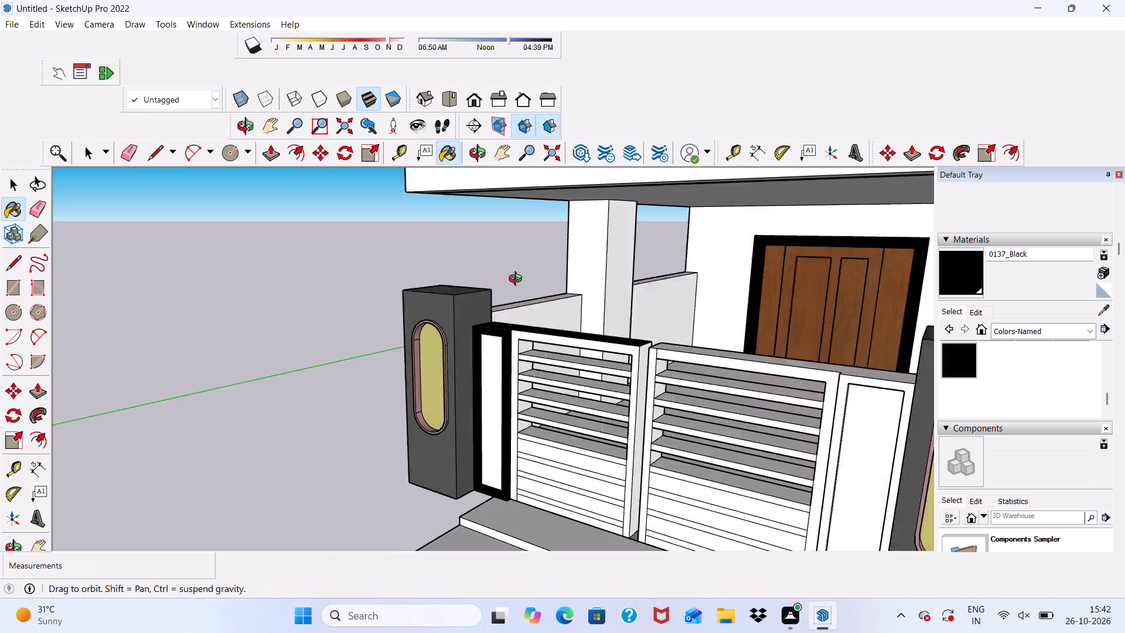
{"action": "middle_click_drag", "start_coordinate": [518, 280], "coordinate": [651, 307]}
{"action": "scroll", "coordinate": [756, 342], "scroll_direction": "up", "scroll_amount": 1}
{"action": "scroll", "coordinate": [758, 341], "scroll_direction": "down", "scroll_amount": 3}
{"action": "scroll", "coordinate": [759, 366], "scroll_direction": "up", "scroll_amount": 7}
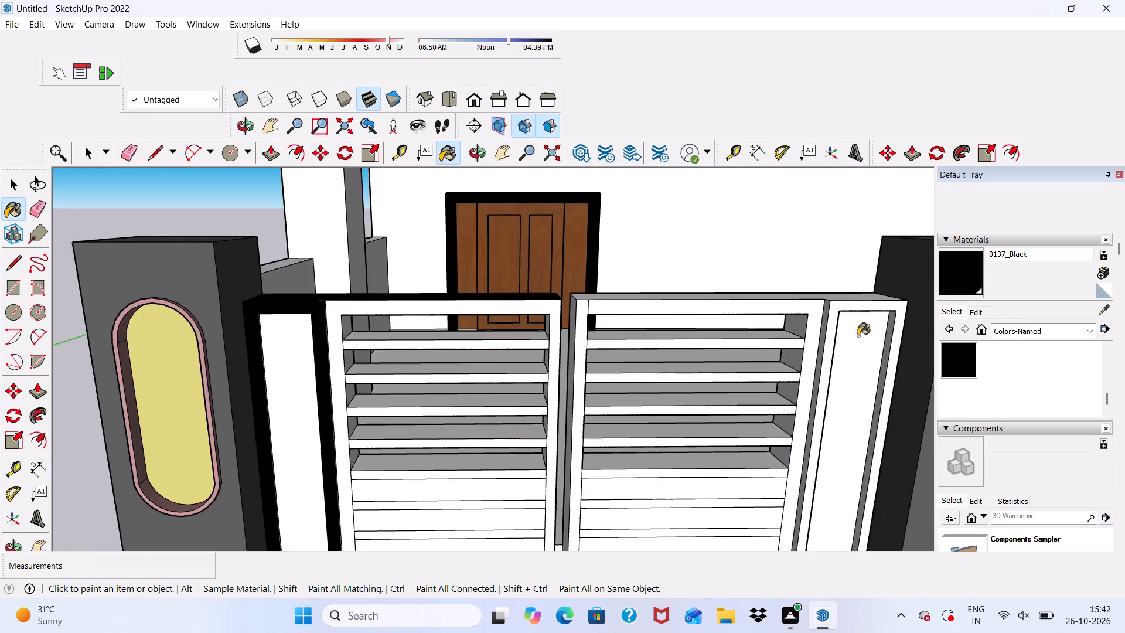
{"action": "scroll", "coordinate": [858, 336], "scroll_direction": "up", "scroll_amount": 10}
{"action": "left_click", "coordinate": [834, 304]}
{"action": "scroll", "coordinate": [834, 304], "scroll_direction": "up", "scroll_amount": 7}
{"action": "left_click", "coordinate": [805, 307]}
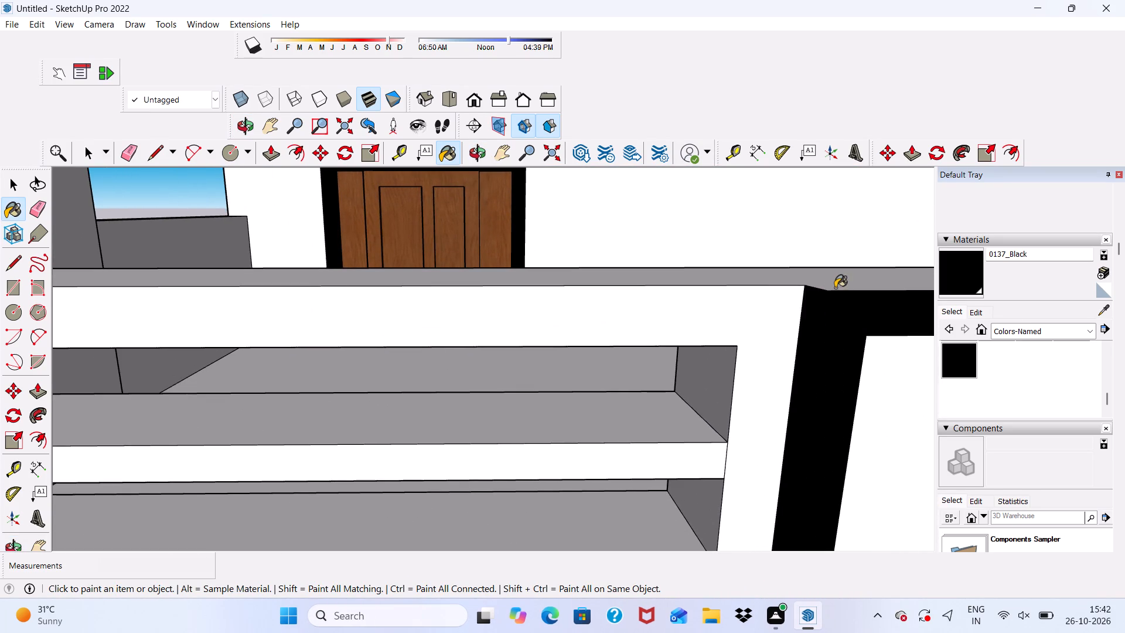
Paint the top edge of the gate and its side panels Black.
{"action": "scroll", "coordinate": [820, 278], "scroll_direction": "down", "scroll_amount": 11}
{"action": "scroll", "coordinate": [682, 247], "scroll_direction": "up", "scroll_amount": 3}
{"action": "scroll", "coordinate": [442, 254], "scroll_direction": "up", "scroll_amount": 4}
{"action": "scroll", "coordinate": [373, 279], "scroll_direction": "down", "scroll_amount": 2}
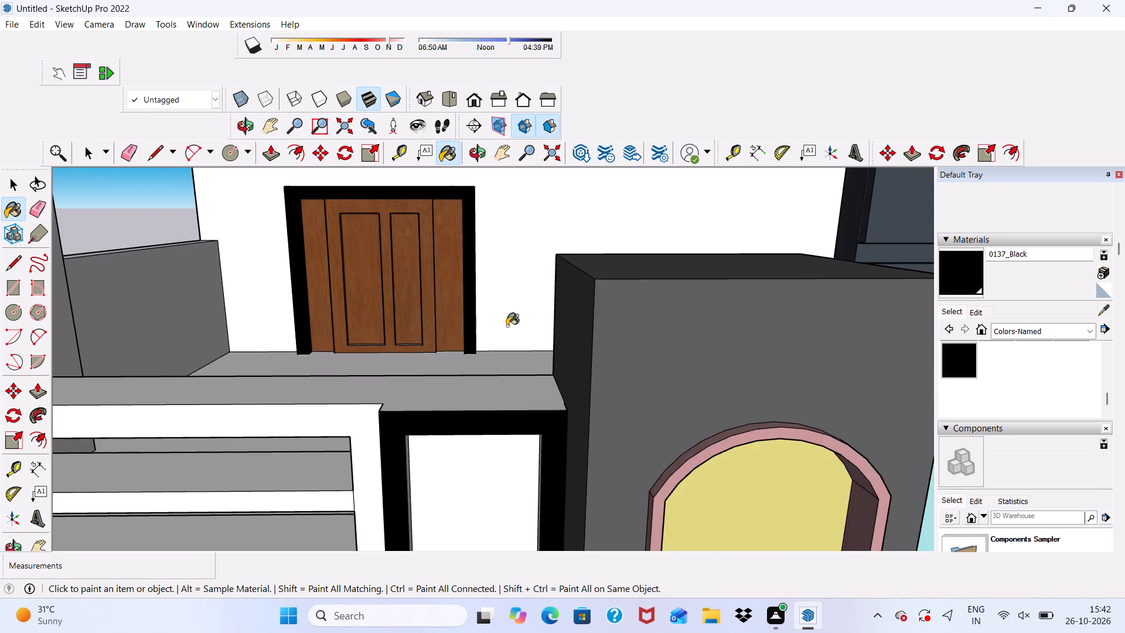
{"action": "scroll", "coordinate": [488, 358], "scroll_direction": "down", "scroll_amount": 1}
{"action": "left_click", "coordinate": [459, 382]}
Paint the upper and side inner faces of the narrow panel frame beside the teal-wall pillar Black.
{"action": "middle_click_drag", "start_coordinate": [372, 392], "coordinate": [306, 156]}
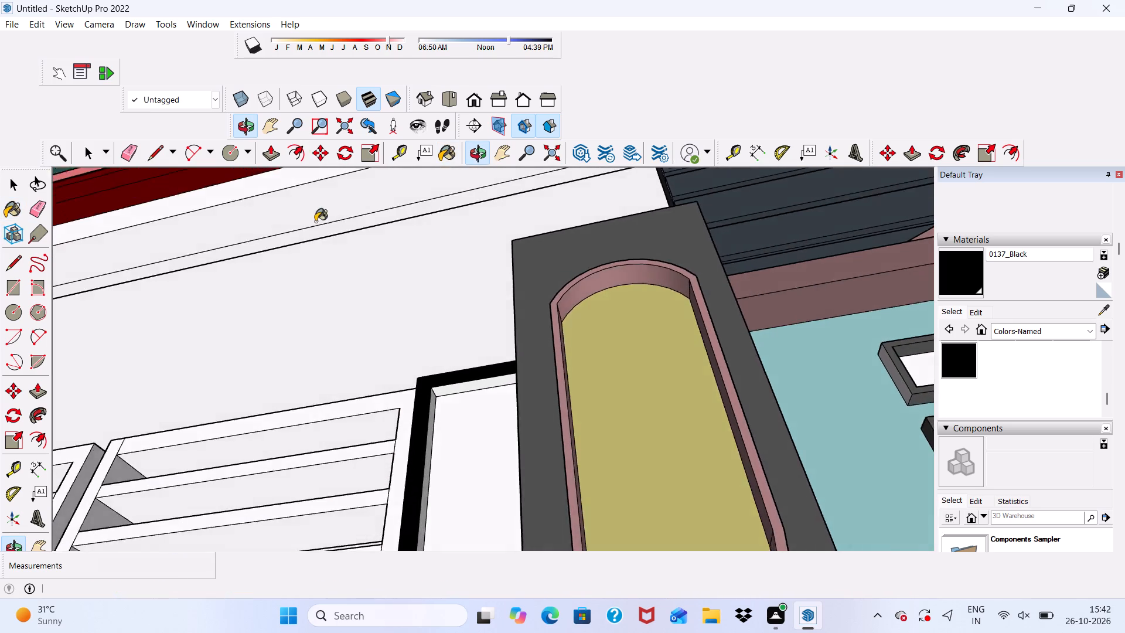
{"action": "scroll", "coordinate": [476, 457], "scroll_direction": "up", "scroll_amount": 12}
{"action": "left_click", "coordinate": [439, 337]}
{"action": "scroll", "coordinate": [365, 430], "scroll_direction": "up", "scroll_amount": 1}
{"action": "left_click", "coordinate": [377, 426]}
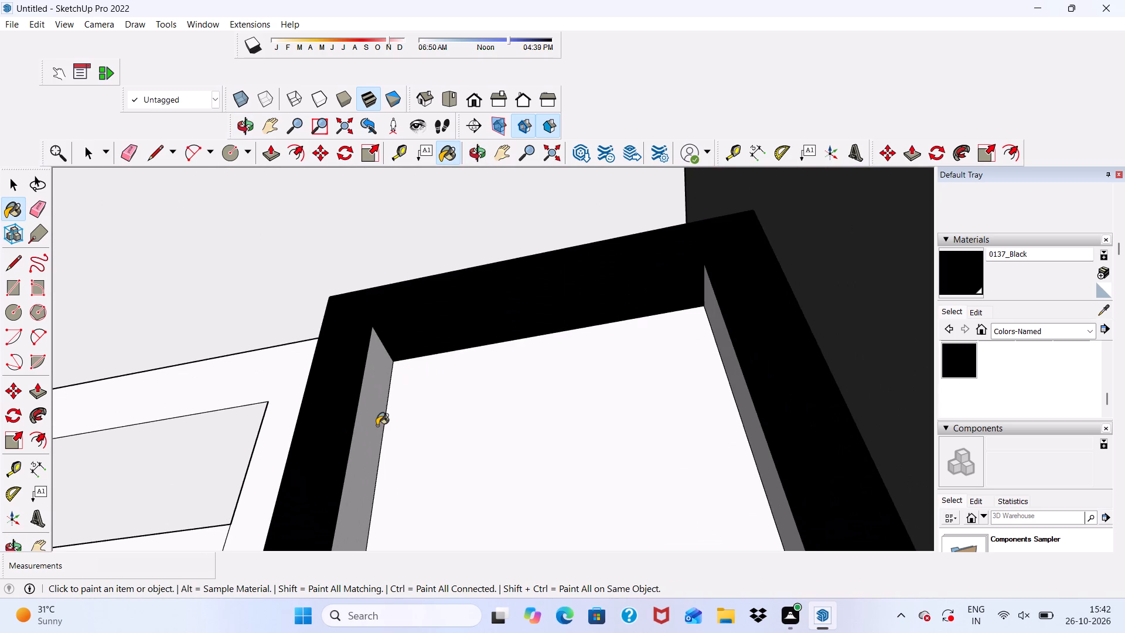
{"action": "scroll", "coordinate": [369, 418], "scroll_direction": "down", "scroll_amount": 3}
{"action": "middle_click_drag", "start_coordinate": [375, 440], "coordinate": [606, 469]}
{"action": "scroll", "coordinate": [609, 469], "scroll_direction": "down", "scroll_amount": 1}
{"action": "left_click", "coordinate": [613, 448]}
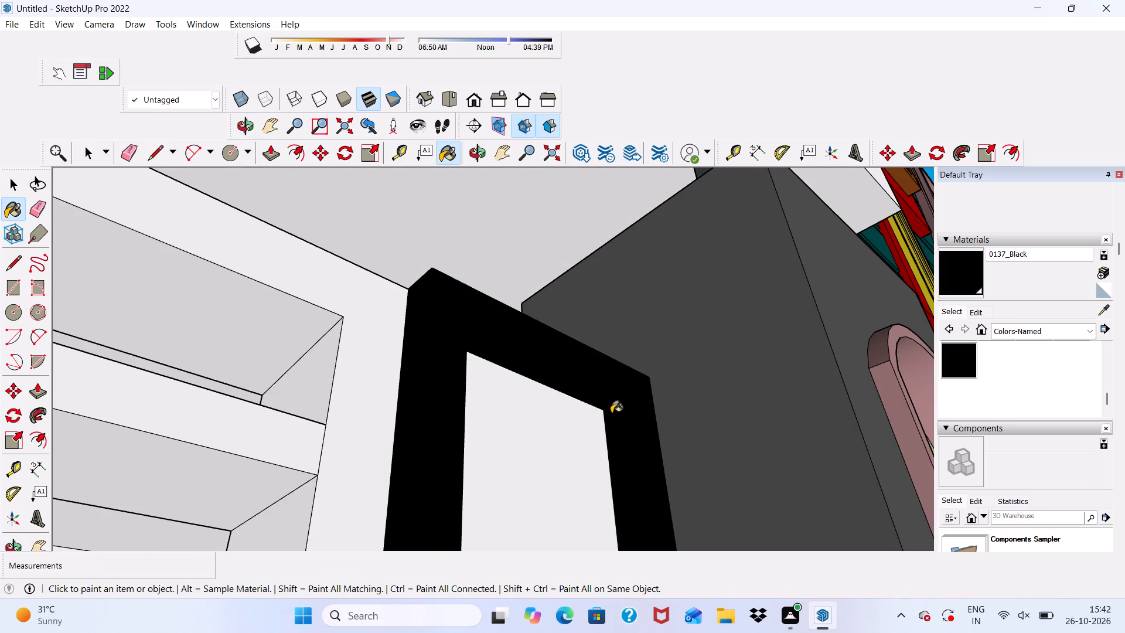
Paint the bottom inner face of the narrow panel frame beside the teal-wall pillar Black.
{"action": "scroll", "coordinate": [547, 353], "scroll_direction": "down", "scroll_amount": 19}
{"action": "scroll", "coordinate": [460, 383], "scroll_direction": "down", "scroll_amount": 7}
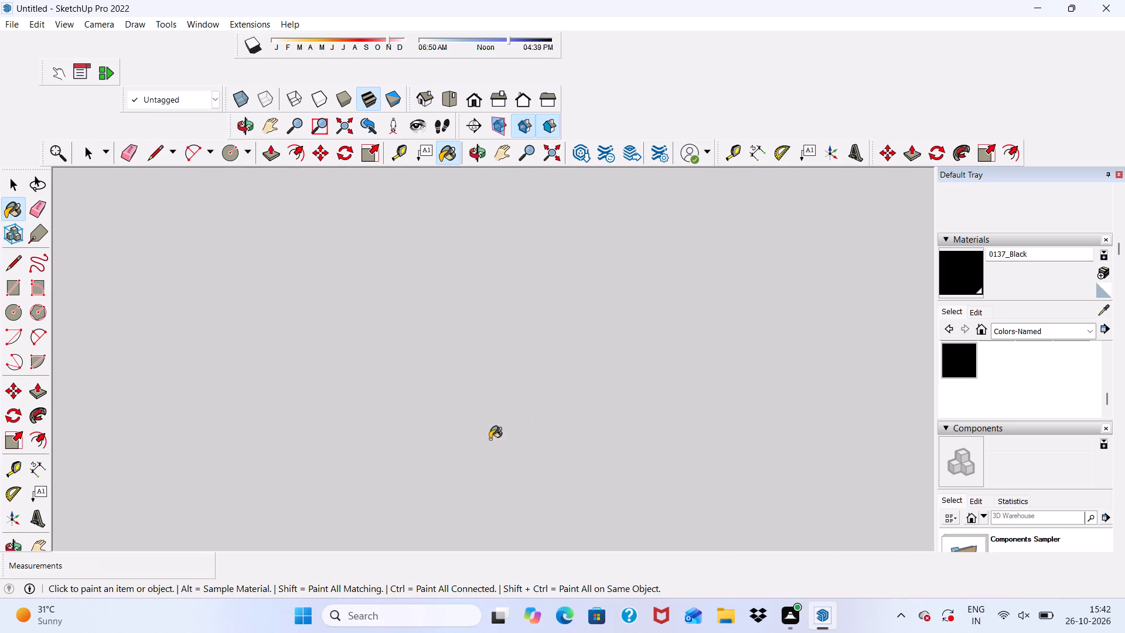
{"action": "scroll", "coordinate": [490, 439], "scroll_direction": "down", "scroll_amount": 20}
{"action": "scroll", "coordinate": [490, 439], "scroll_direction": "down", "scroll_amount": 11}
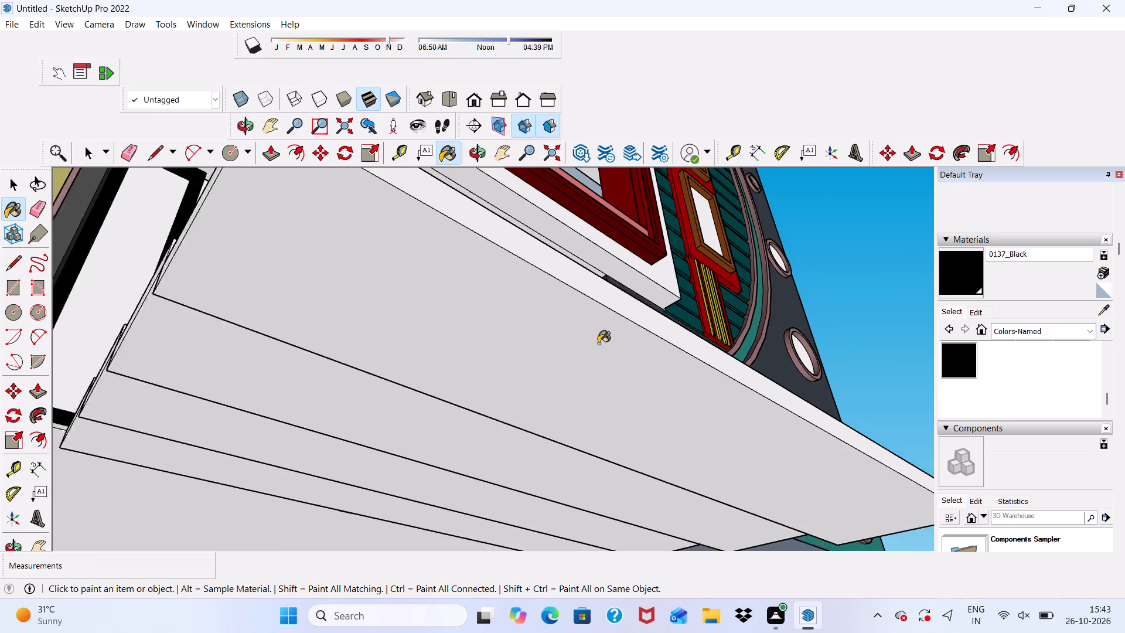
{"action": "scroll", "coordinate": [598, 343], "scroll_direction": "down", "scroll_amount": 2}
{"action": "middle_click_drag", "start_coordinate": [653, 341], "coordinate": [552, 491]}
{"action": "scroll", "coordinate": [699, 374], "scroll_direction": "up", "scroll_amount": 10}
{"action": "middle_click_drag", "start_coordinate": [656, 373], "coordinate": [619, 467]}
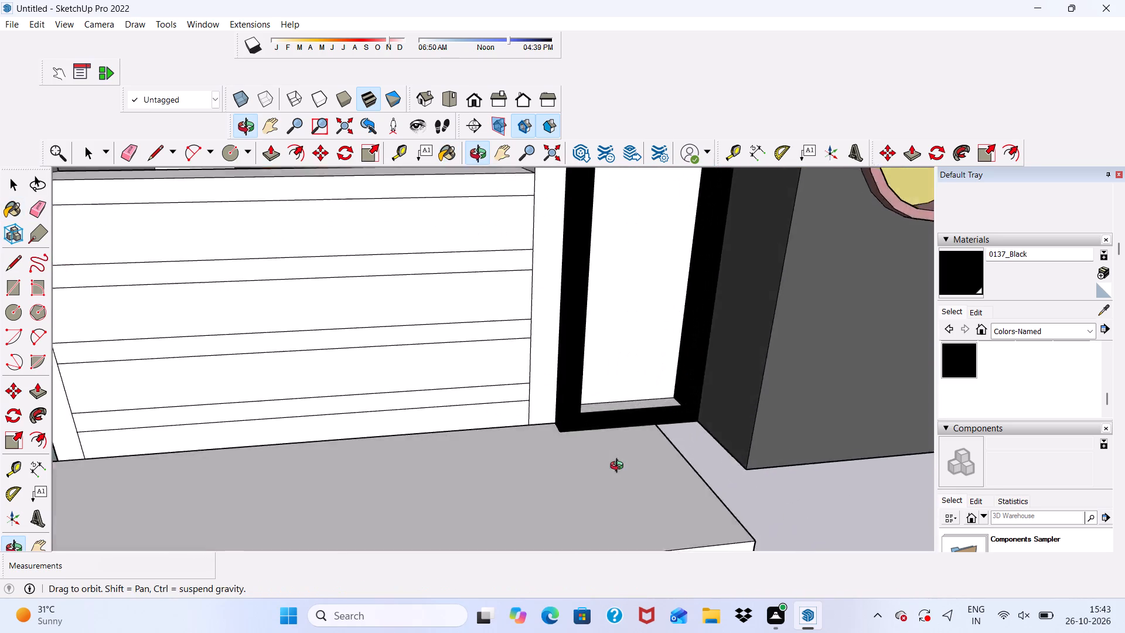
{"action": "middle_click_drag", "start_coordinate": [619, 467], "coordinate": [614, 474]}
{"action": "scroll", "coordinate": [614, 474], "scroll_direction": "up", "scroll_amount": 7}
{"action": "left_click", "coordinate": [612, 386]}
{"action": "scroll", "coordinate": [603, 403], "scroll_direction": "down", "scroll_amount": 2}
{"action": "middle_click", "coordinate": [604, 420]}
{"action": "scroll", "coordinate": [602, 389], "scroll_direction": "up", "scroll_amount": 3}
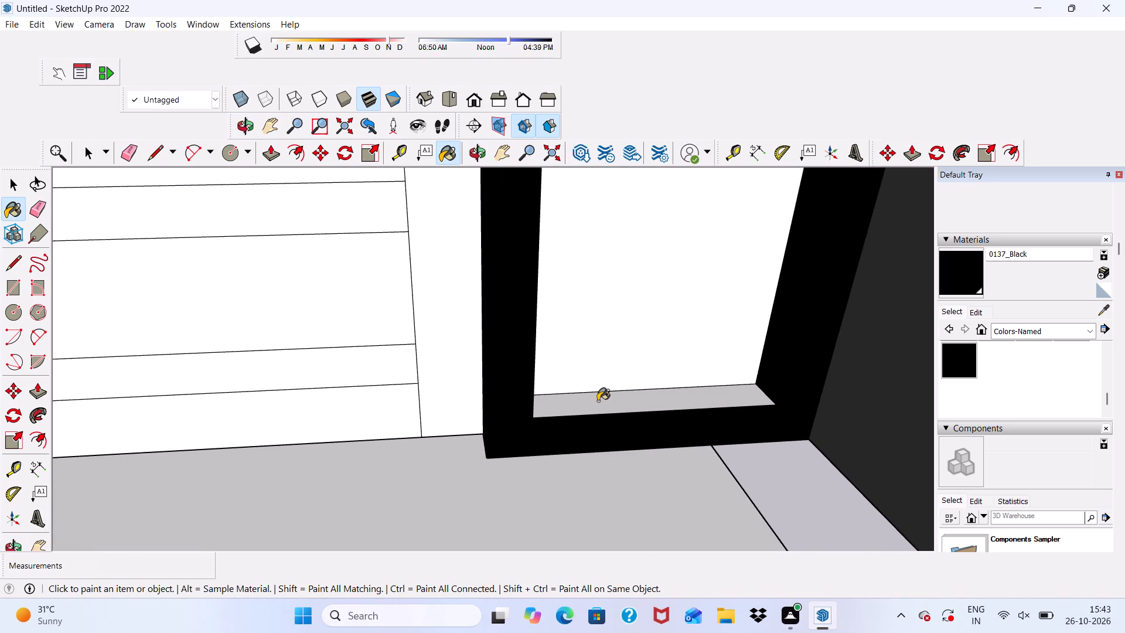
{"action": "left_click", "coordinate": [598, 401]}
{"action": "scroll", "coordinate": [598, 401], "scroll_direction": "down", "scroll_amount": 2}
{"action": "middle_click_drag", "start_coordinate": [598, 404], "coordinate": [637, 489]}
{"action": "scroll", "coordinate": [571, 433], "scroll_direction": "down", "scroll_amount": 10}
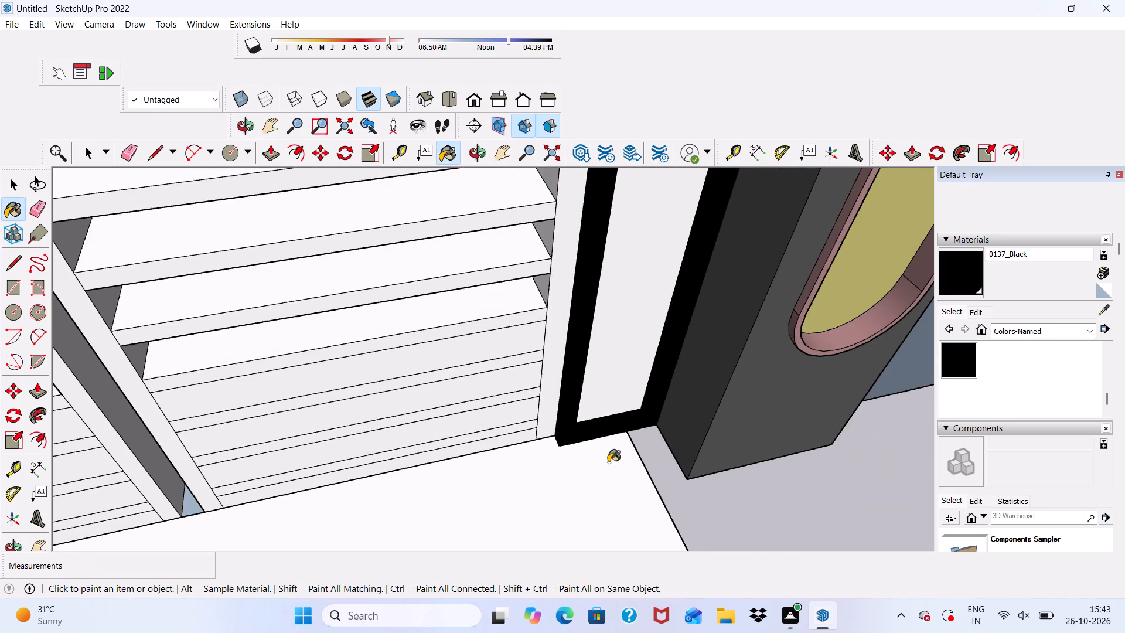
{"action": "key", "text": "space"}
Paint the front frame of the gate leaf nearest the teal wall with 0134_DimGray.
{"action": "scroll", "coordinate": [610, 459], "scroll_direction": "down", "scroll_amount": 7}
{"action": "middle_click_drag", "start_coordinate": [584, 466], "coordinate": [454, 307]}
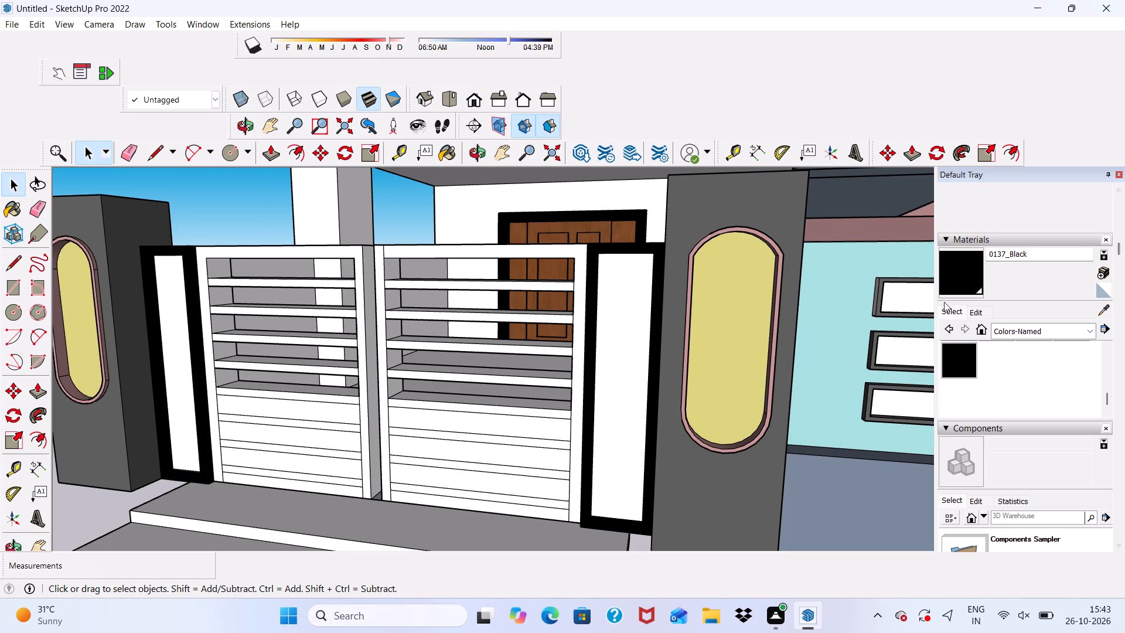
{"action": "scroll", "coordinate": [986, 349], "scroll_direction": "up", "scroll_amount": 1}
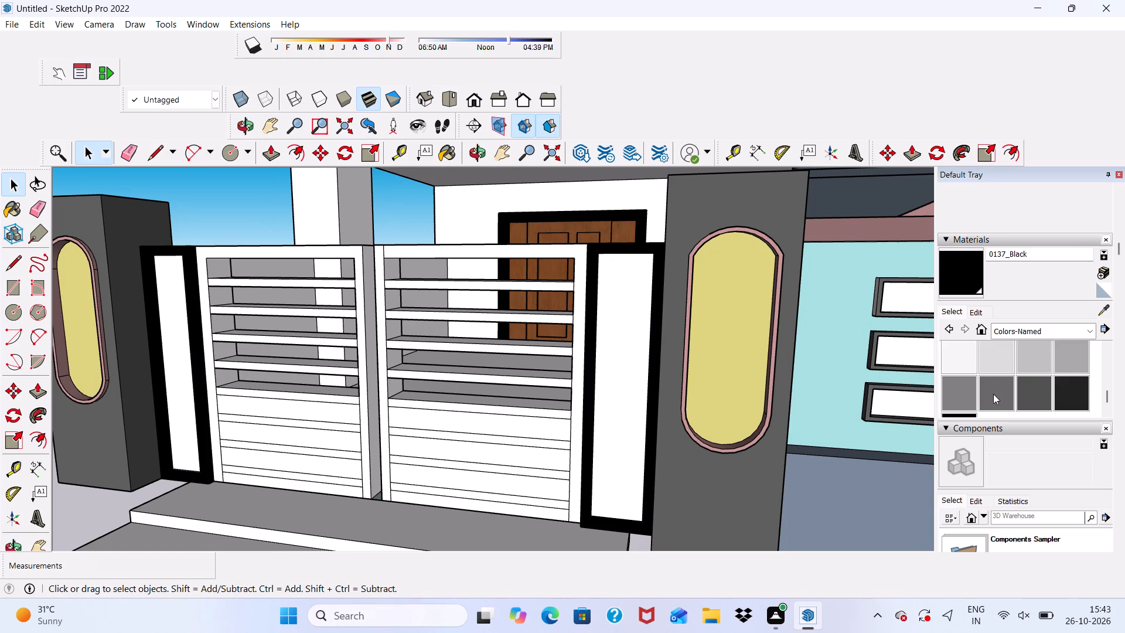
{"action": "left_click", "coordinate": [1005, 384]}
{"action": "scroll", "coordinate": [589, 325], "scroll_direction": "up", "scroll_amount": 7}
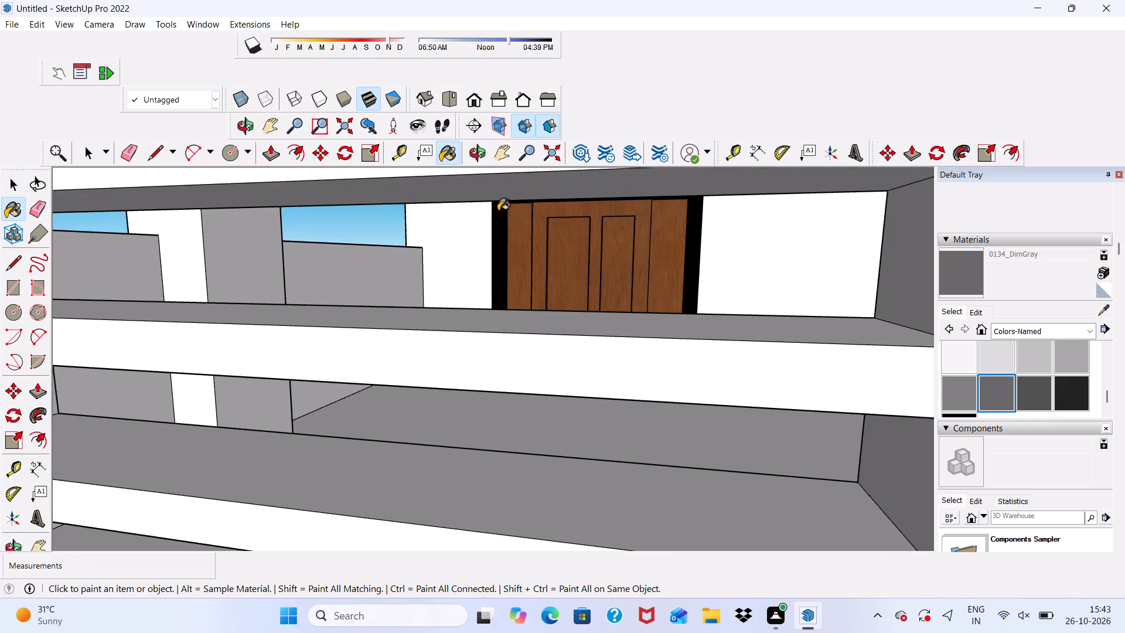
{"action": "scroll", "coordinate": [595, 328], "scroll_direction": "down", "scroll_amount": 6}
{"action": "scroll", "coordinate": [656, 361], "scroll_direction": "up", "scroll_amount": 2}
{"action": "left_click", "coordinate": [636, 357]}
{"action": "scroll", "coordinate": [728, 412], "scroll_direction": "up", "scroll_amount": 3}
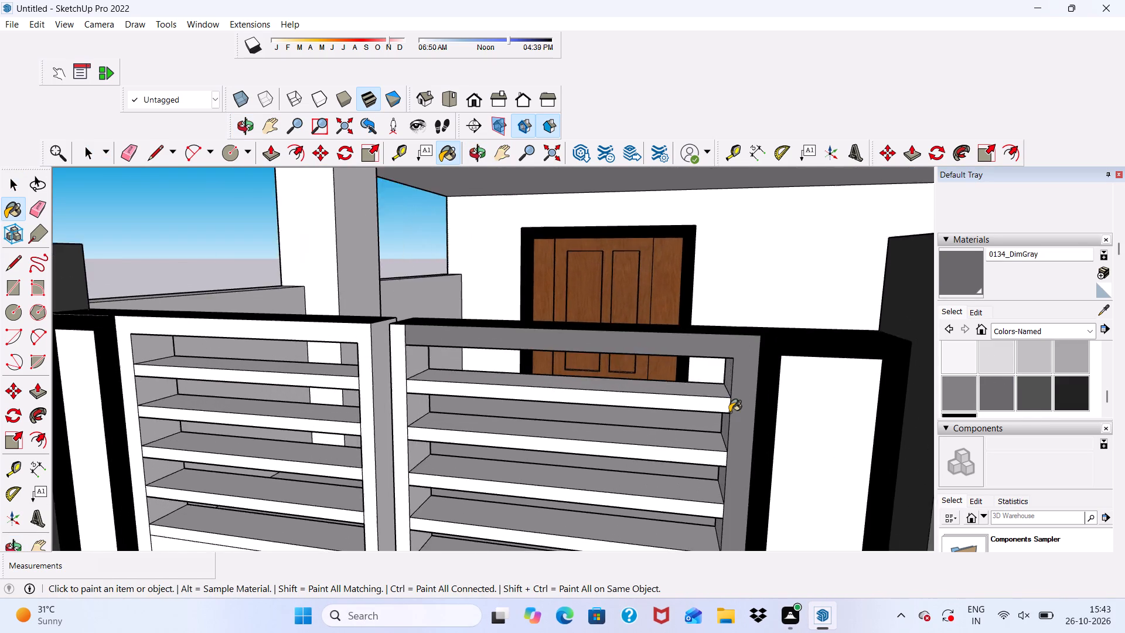
Paint the front frame of the gate leaf nearest the teal wall with 0135_DarkGray.
{"action": "scroll", "coordinate": [733, 424], "scroll_direction": "down", "scroll_amount": 1}
{"action": "middle_click_drag", "start_coordinate": [733, 426], "coordinate": [741, 307]}
{"action": "left_click", "coordinate": [1036, 384]}
{"action": "scroll", "coordinate": [677, 376], "scroll_direction": "up", "scroll_amount": 4}
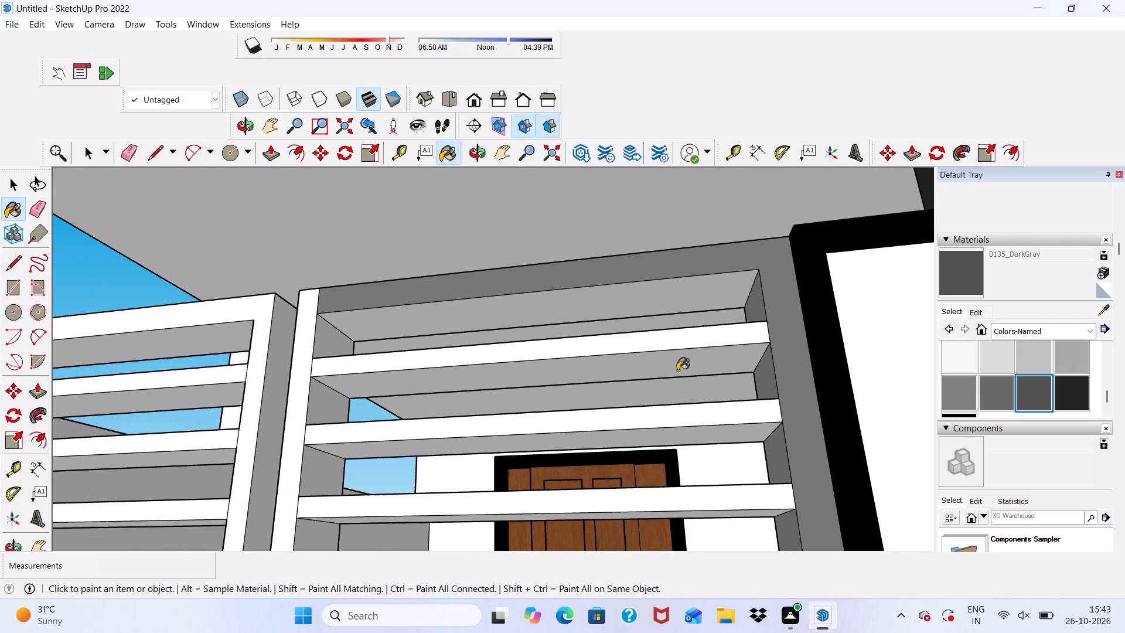
{"action": "left_click", "coordinate": [777, 360]}
{"action": "scroll", "coordinate": [740, 371], "scroll_direction": "down", "scroll_amount": 6}
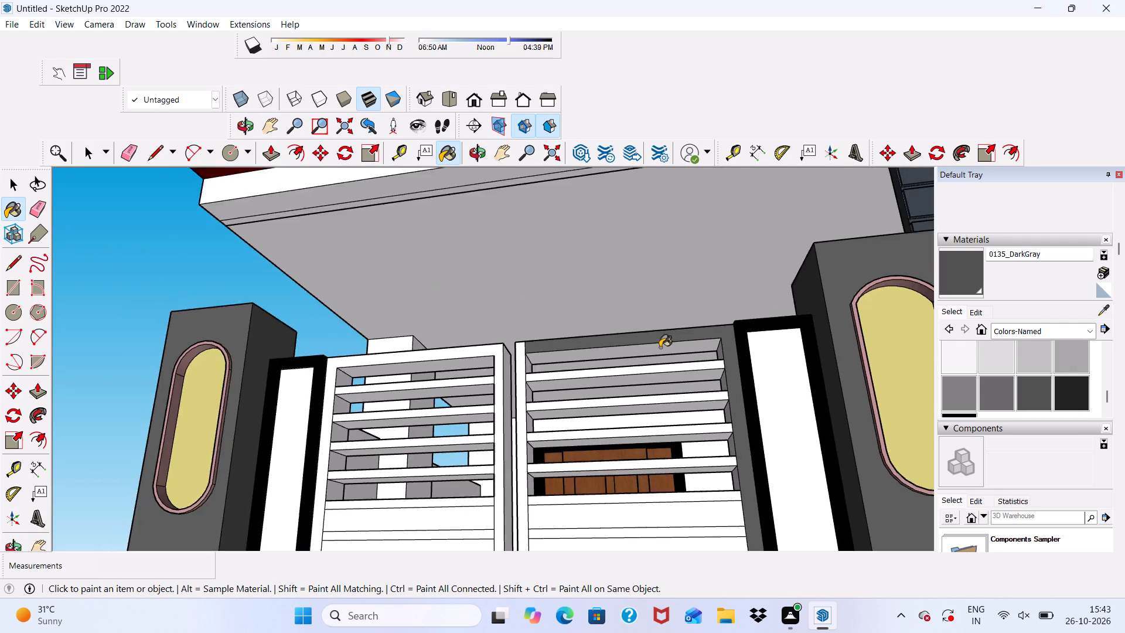
Paint the teal-wall-side leaf's centre stile and lowest inner side face, plus the other leaf's front frame and meeting edge, DarkGray.
{"action": "scroll", "coordinate": [660, 348], "scroll_direction": "down", "scroll_amount": 5}
{"action": "middle_click_drag", "start_coordinate": [640, 421], "coordinate": [664, 509]}
{"action": "scroll", "coordinate": [664, 509], "scroll_direction": "up", "scroll_amount": 13}
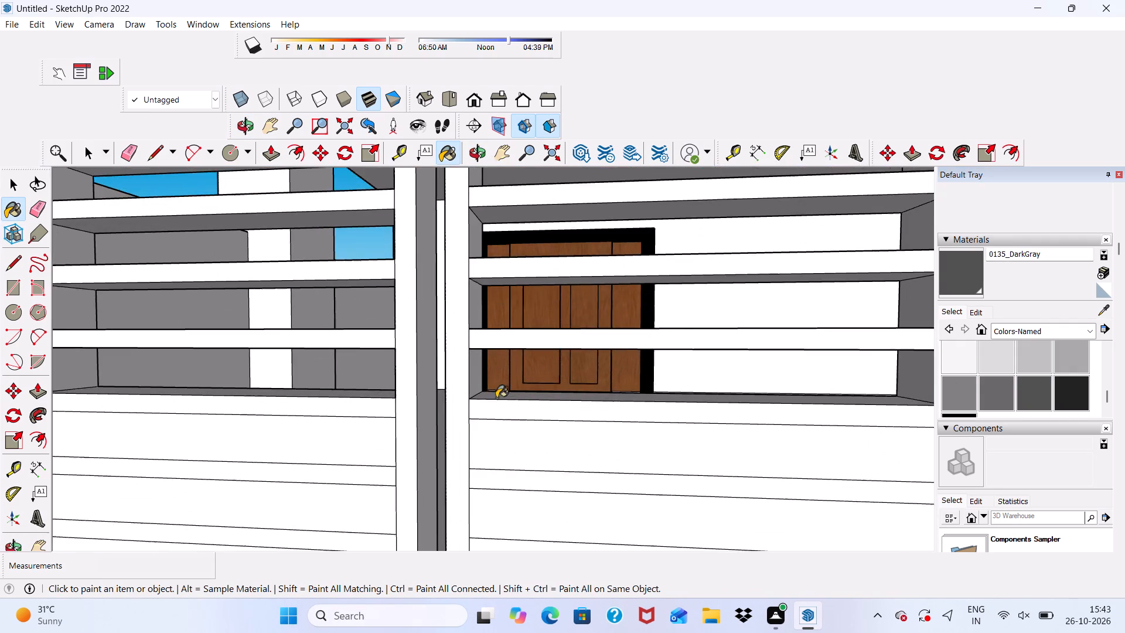
{"action": "scroll", "coordinate": [496, 398], "scroll_direction": "up", "scroll_amount": 5}
{"action": "left_click", "coordinate": [459, 376]}
{"action": "scroll", "coordinate": [459, 376], "scroll_direction": "up", "scroll_amount": 8}
{"action": "left_click", "coordinate": [495, 371]}
{"action": "scroll", "coordinate": [493, 372], "scroll_direction": "down", "scroll_amount": 5}
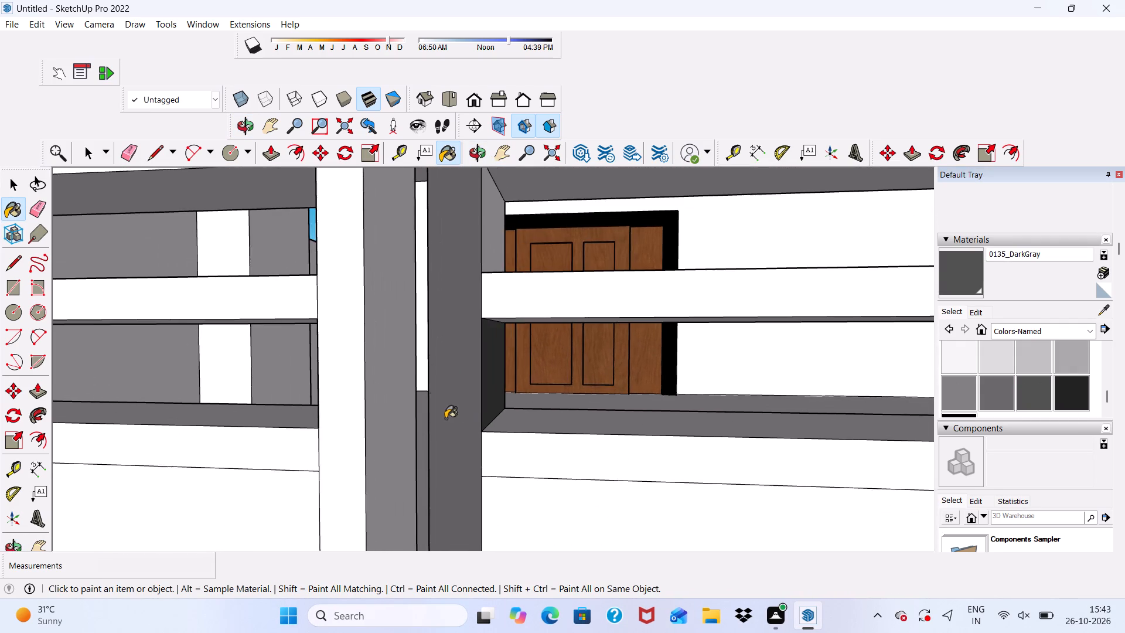
{"action": "scroll", "coordinate": [387, 390], "scroll_direction": "up", "scroll_amount": 1}
{"action": "left_click", "coordinate": [373, 385]}
{"action": "left_click", "coordinate": [363, 396]}
{"action": "scroll", "coordinate": [363, 396], "scroll_direction": "down", "scroll_amount": 12}
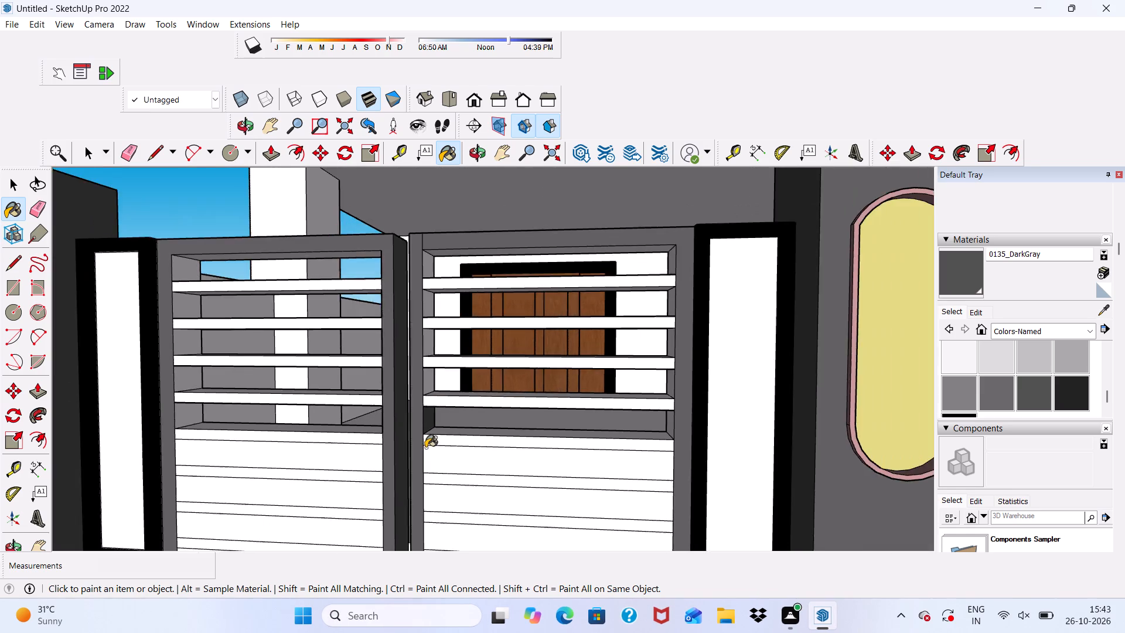
Paint the meeting edge of the gate leaf nearest the teal wall DarkGray.
{"action": "middle_click_drag", "start_coordinate": [425, 448], "coordinate": [551, 467]}
{"action": "scroll", "coordinate": [472, 391], "scroll_direction": "up", "scroll_amount": 2}
{"action": "scroll", "coordinate": [397, 288], "scroll_direction": "down", "scroll_amount": 2}
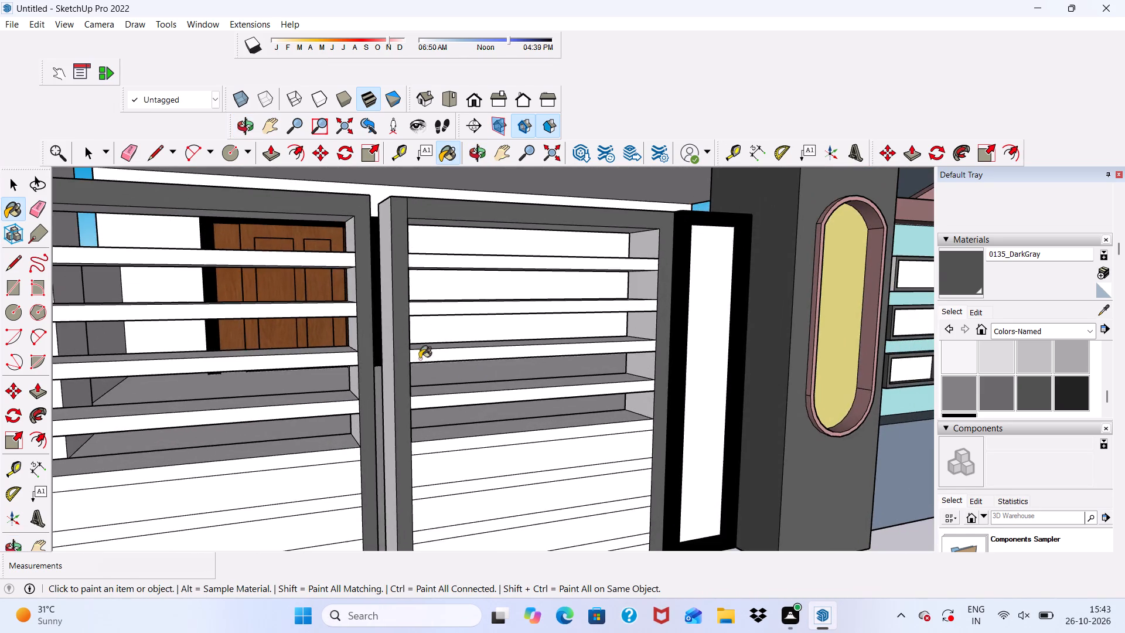
{"action": "middle_click_drag", "start_coordinate": [376, 253], "coordinate": [459, 298]}
{"action": "scroll", "coordinate": [606, 339], "scroll_direction": "up", "scroll_amount": 6}
{"action": "left_click", "coordinate": [603, 328]}
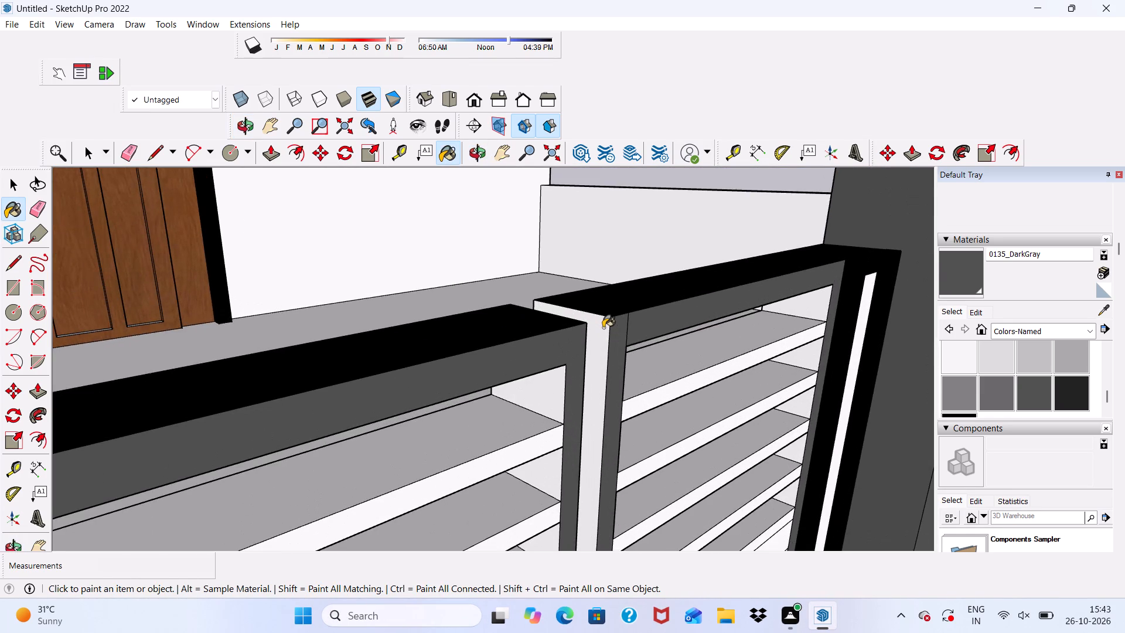
Paint the inner side faces between the slats DarkGray on the centre-stile side of the teal-wall-side gate leaf.
{"action": "scroll", "coordinate": [603, 340], "scroll_direction": "down", "scroll_amount": 2}
{"action": "middle_click_drag", "start_coordinate": [609, 397], "coordinate": [287, 308]}
{"action": "scroll", "coordinate": [301, 286], "scroll_direction": "up", "scroll_amount": 3}
{"action": "left_click", "coordinate": [306, 277]}
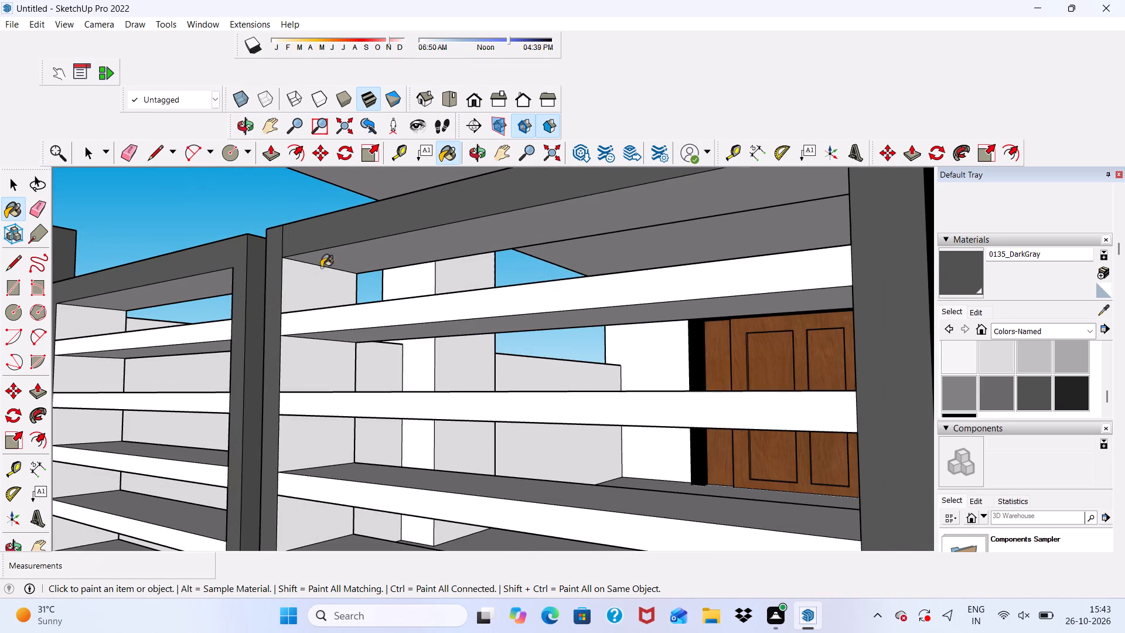
{"action": "left_click", "coordinate": [333, 258]}
{"action": "scroll", "coordinate": [334, 265], "scroll_direction": "down", "scroll_amount": 3}
{"action": "middle_click_drag", "start_coordinate": [358, 235], "coordinate": [391, 166]}
{"action": "scroll", "coordinate": [342, 294], "scroll_direction": "up", "scroll_amount": 4}
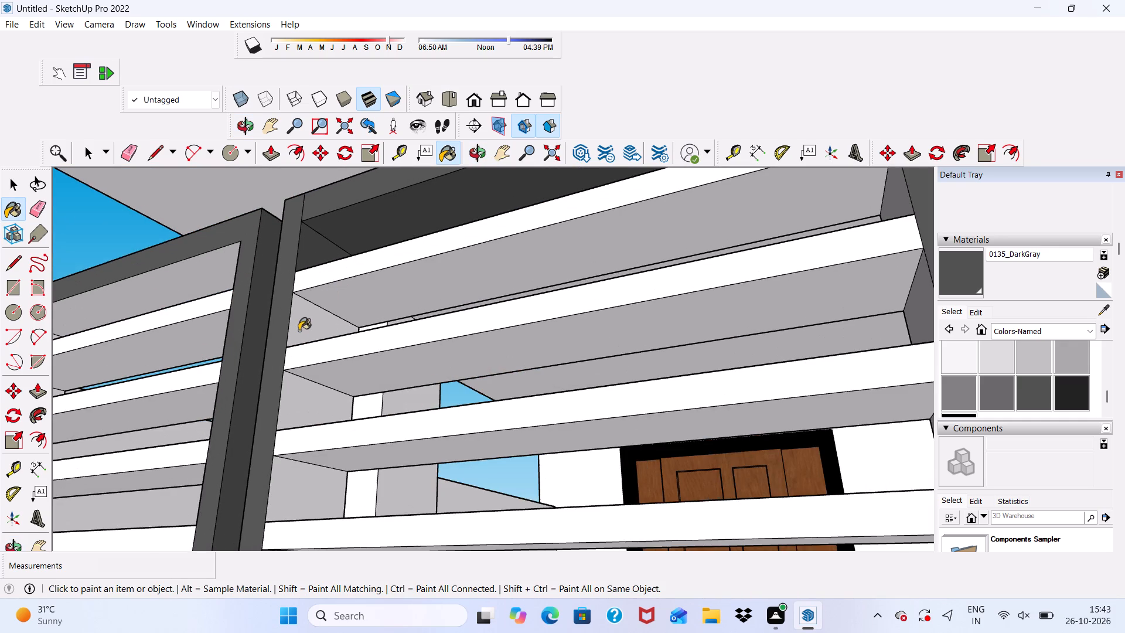
{"action": "left_click", "coordinate": [299, 331]}
{"action": "left_click", "coordinate": [294, 400]}
{"action": "left_click", "coordinate": [295, 480]}
{"action": "left_click", "coordinate": [298, 496]}
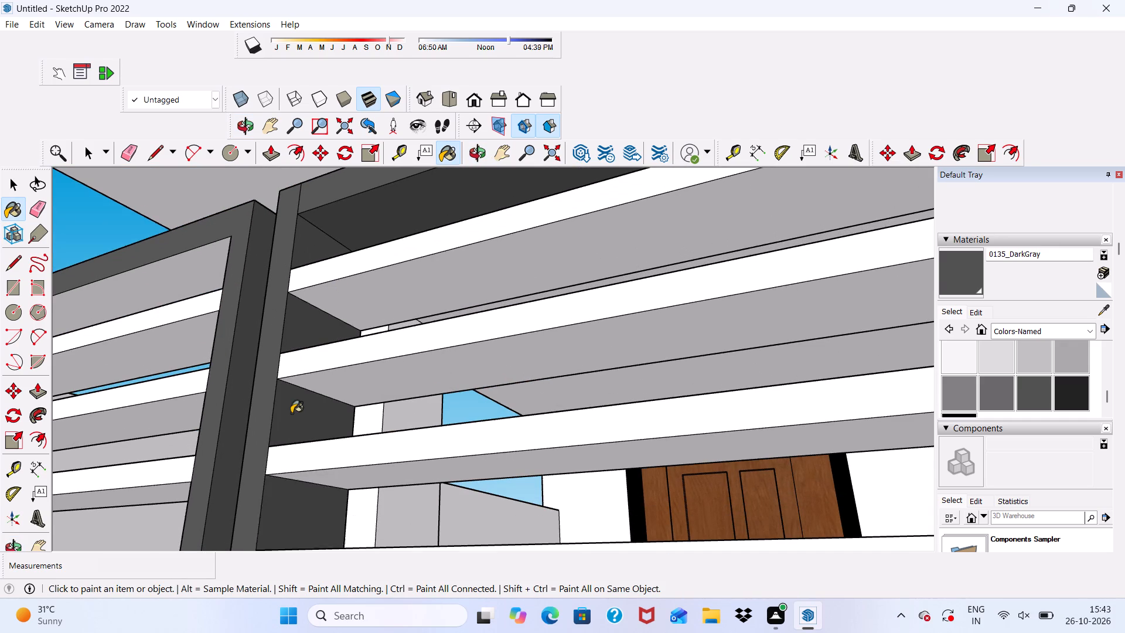
Paint the inner side faces between the slats DarkGray on the pillar side of the teal-wall-side gate leaf.
{"action": "scroll", "coordinate": [291, 413], "scroll_direction": "down", "scroll_amount": 7}
{"action": "middle_click_drag", "start_coordinate": [298, 413], "coordinate": [629, 487]}
{"action": "scroll", "coordinate": [628, 500], "scroll_direction": "up", "scroll_amount": 4}
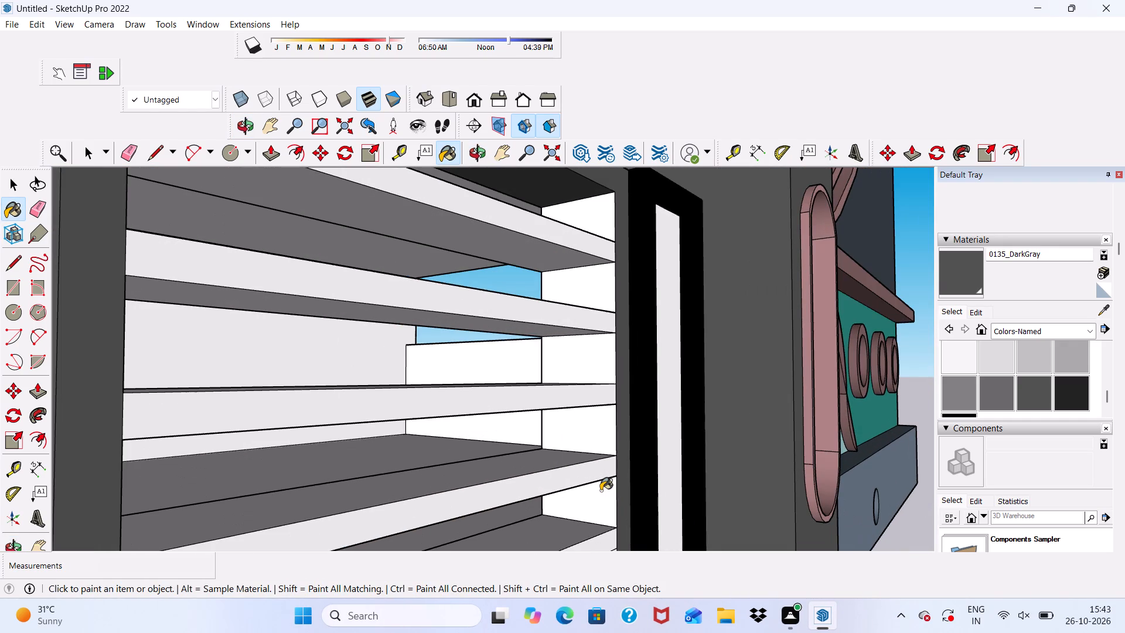
{"action": "left_click", "coordinate": [601, 491]}
{"action": "left_click", "coordinate": [602, 443]}
{"action": "left_click", "coordinate": [604, 365]}
{"action": "left_click", "coordinate": [587, 298]}
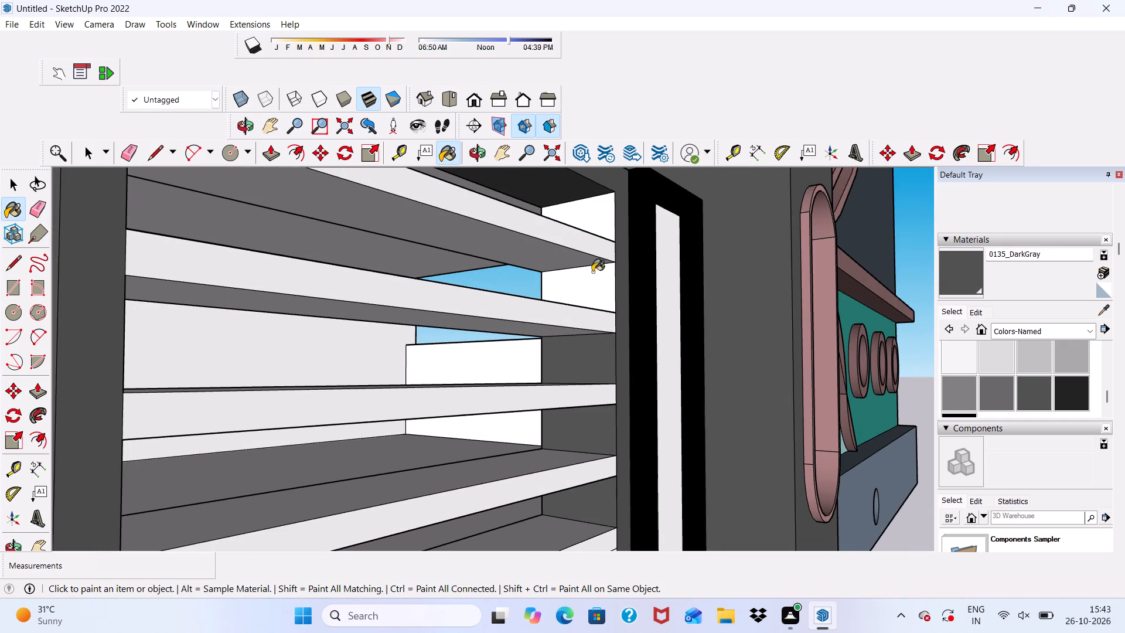
{"action": "left_click", "coordinate": [592, 232]}
Paint the solid lower boards of the gate leaf nearest the teal wall DarkGray.
{"action": "scroll", "coordinate": [592, 232], "scroll_direction": "down", "scroll_amount": 5}
{"action": "middle_click_drag", "start_coordinate": [621, 409], "coordinate": [415, 388]}
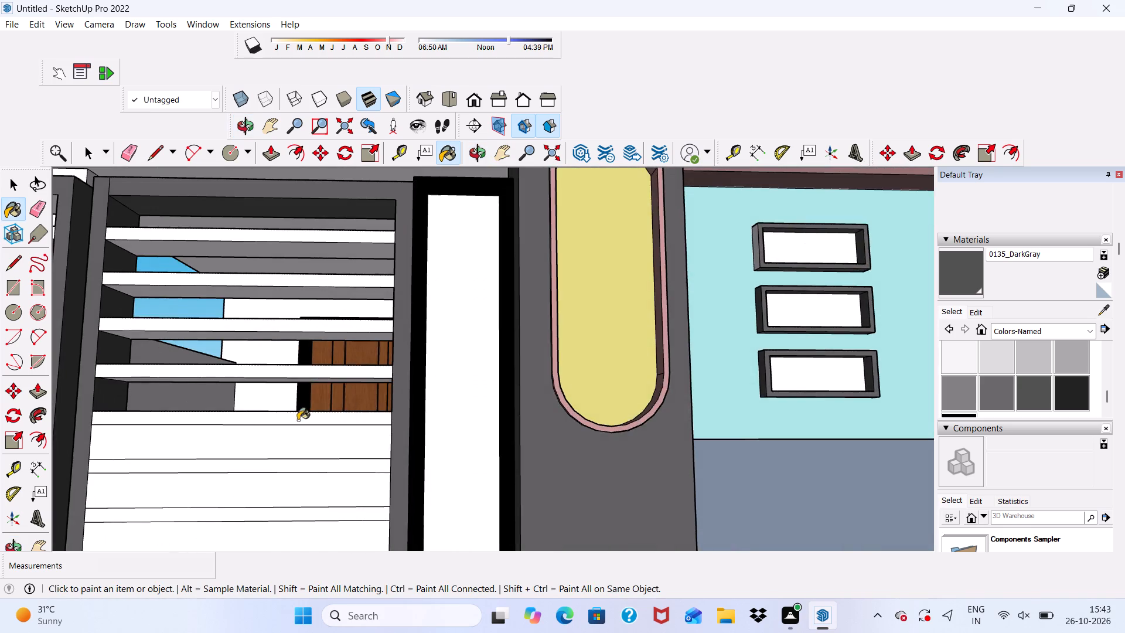
{"action": "scroll", "coordinate": [252, 432], "scroll_direction": "up", "scroll_amount": 2}
{"action": "left_click", "coordinate": [251, 432]}
{"action": "scroll", "coordinate": [262, 409], "scroll_direction": "up", "scroll_amount": 1}
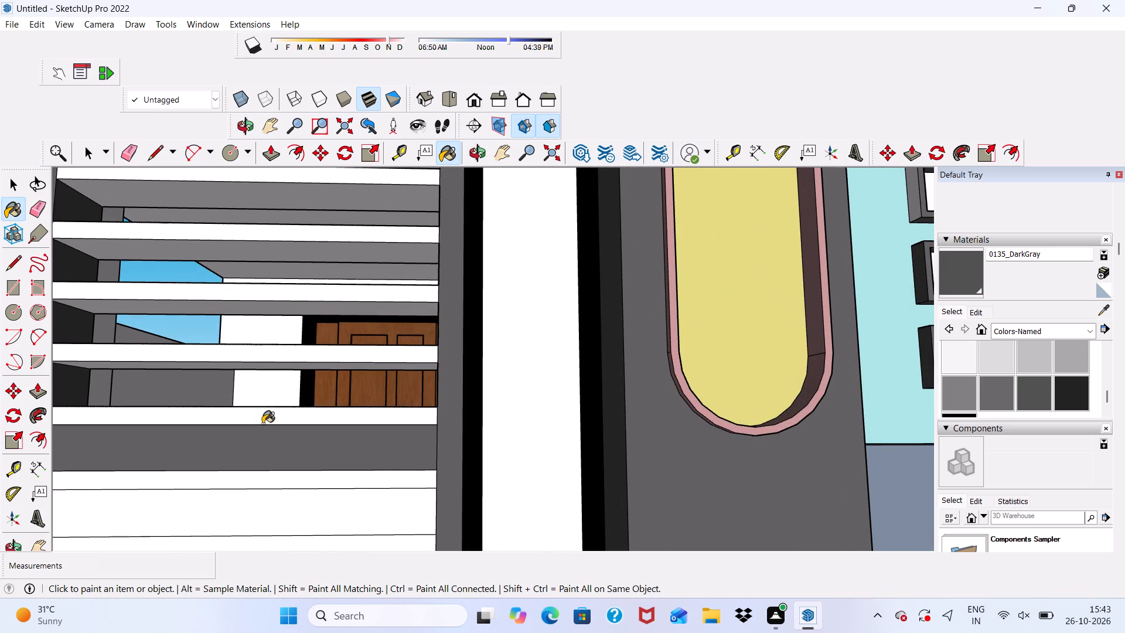
{"action": "scroll", "coordinate": [262, 424], "scroll_direction": "up", "scroll_amount": 5}
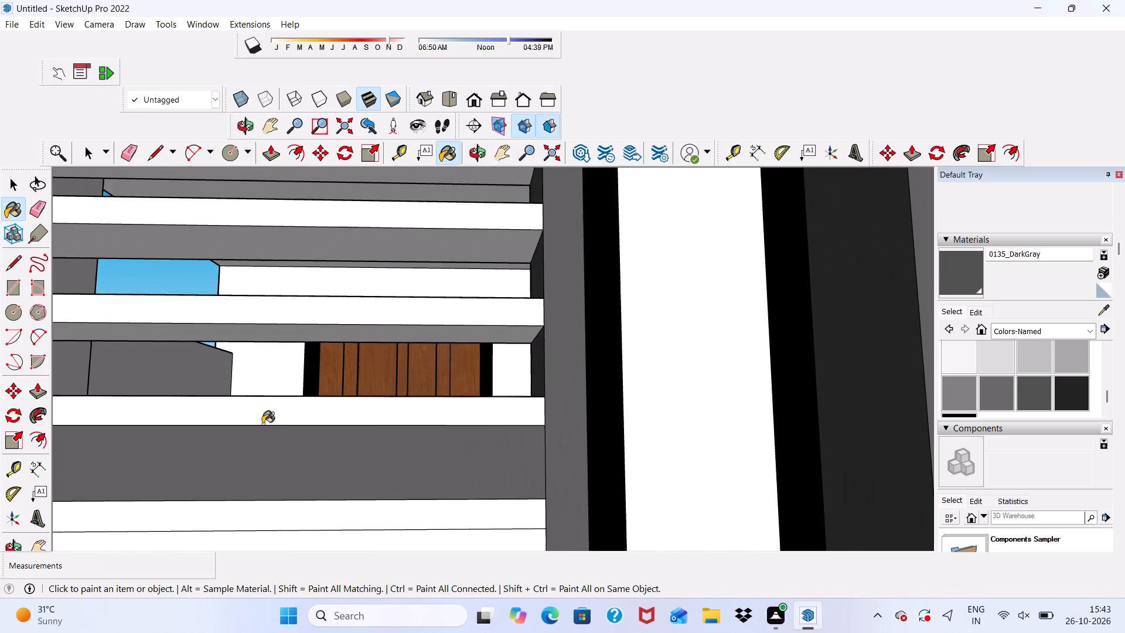
{"action": "scroll", "coordinate": [262, 424], "scroll_direction": "down", "scroll_amount": 1}
{"action": "left_click", "coordinate": [287, 501]}
{"action": "scroll", "coordinate": [306, 382], "scroll_direction": "down", "scroll_amount": 6}
{"action": "scroll", "coordinate": [323, 521], "scroll_direction": "up", "scroll_amount": 6}
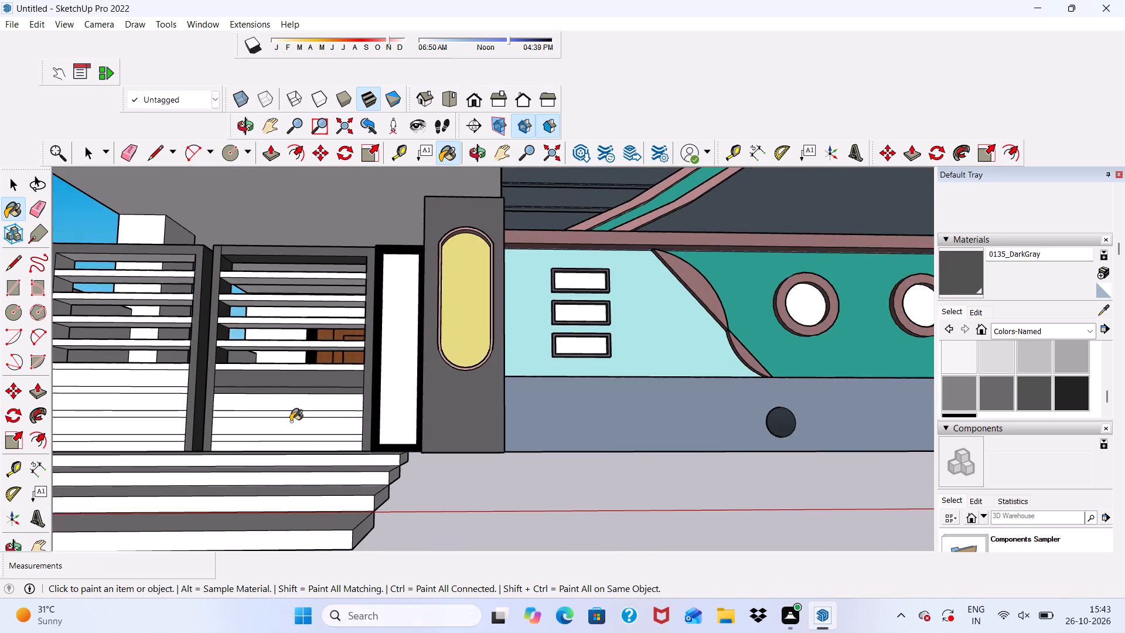
{"action": "scroll", "coordinate": [291, 421], "scroll_direction": "up", "scroll_amount": 2}
{"action": "left_click", "coordinate": [301, 392]}
{"action": "left_click", "coordinate": [306, 409]}
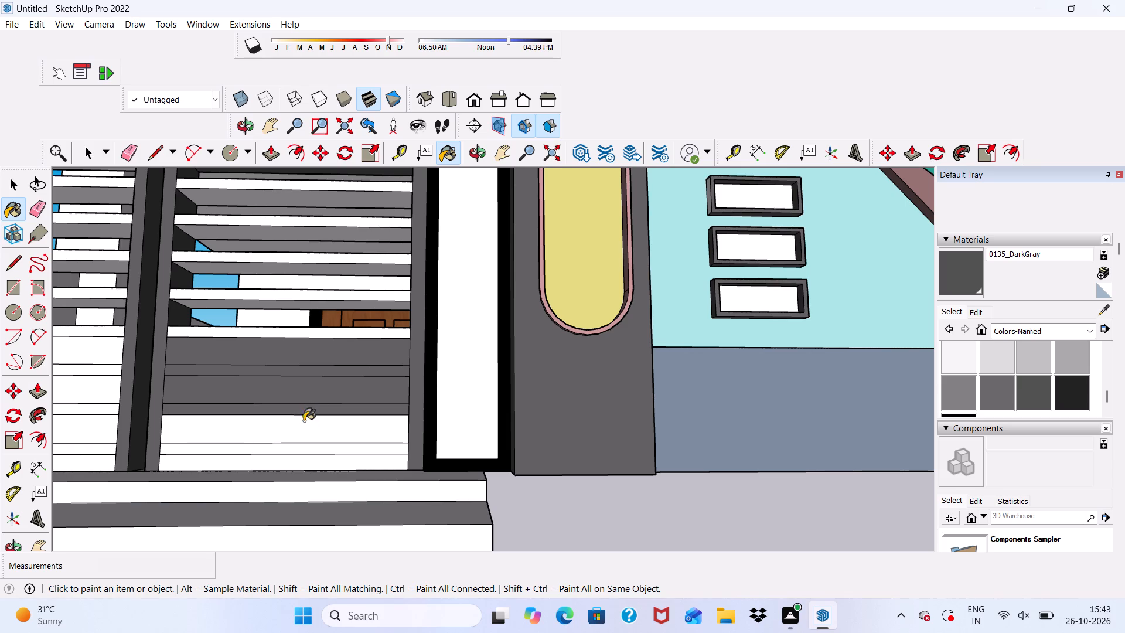
{"action": "left_click", "coordinate": [304, 426]}
{"action": "left_click", "coordinate": [305, 445]}
{"action": "left_click", "coordinate": [308, 463]}
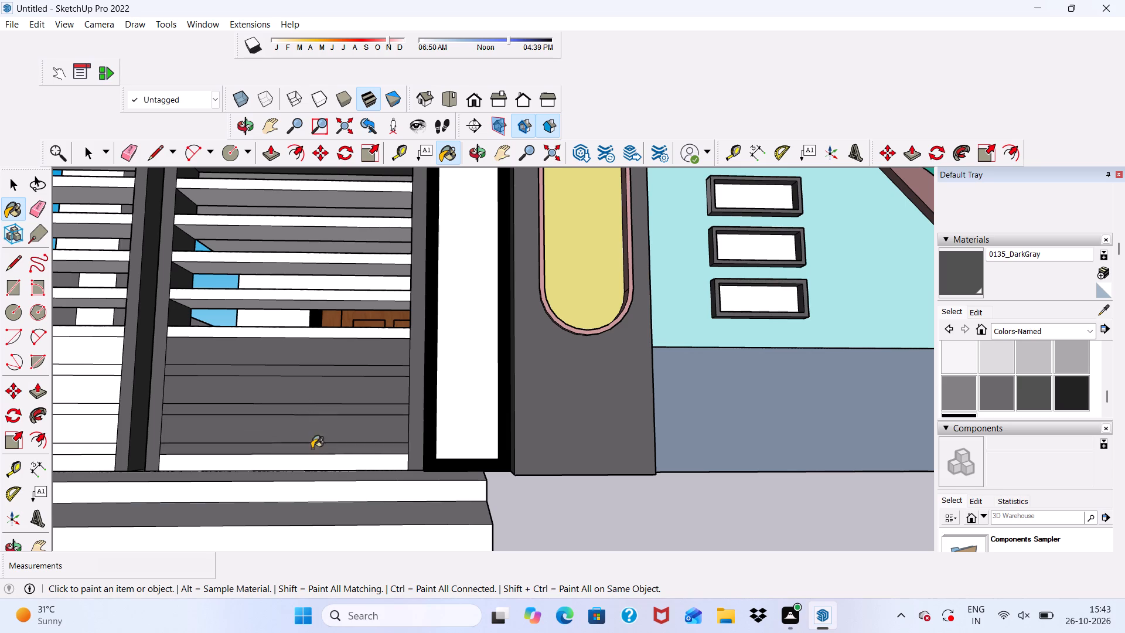
Paint the solid lower boards of the gate leaf farther from the teal wall DarkGray.
{"action": "scroll", "coordinate": [312, 448], "scroll_direction": "down", "scroll_amount": 11}
{"action": "scroll", "coordinate": [286, 463], "scroll_direction": "up", "scroll_amount": 13}
{"action": "scroll", "coordinate": [231, 361], "scroll_direction": "down", "scroll_amount": 1}
{"action": "scroll", "coordinate": [231, 360], "scroll_direction": "up", "scroll_amount": 4}
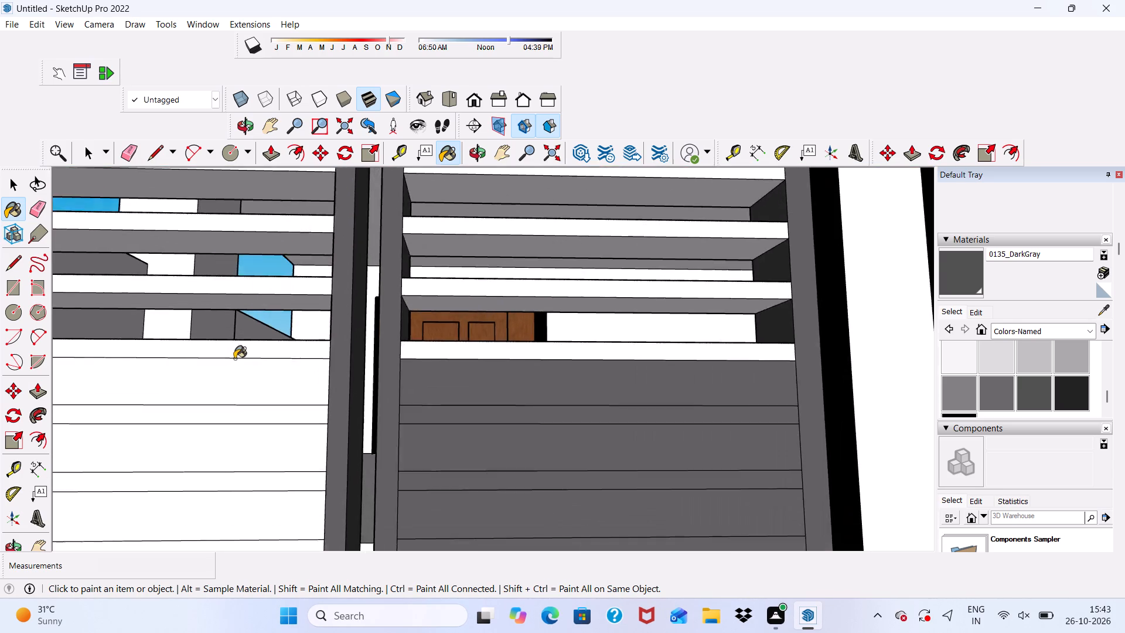
{"action": "scroll", "coordinate": [234, 359], "scroll_direction": "up", "scroll_amount": 3}
{"action": "left_click", "coordinate": [239, 352]}
{"action": "left_click", "coordinate": [241, 382]}
{"action": "left_click", "coordinate": [244, 435]}
{"action": "left_click", "coordinate": [244, 464]}
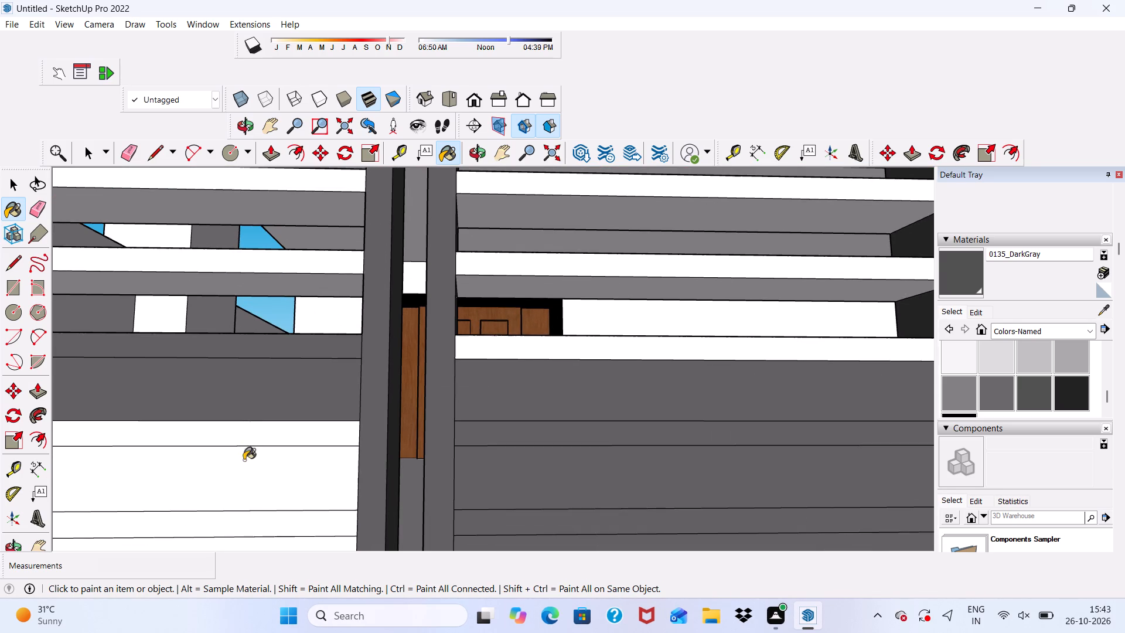
{"action": "scroll", "coordinate": [279, 314], "scroll_direction": "down", "scroll_amount": 5}
{"action": "scroll", "coordinate": [272, 451], "scroll_direction": "up", "scroll_amount": 5}
{"action": "scroll", "coordinate": [233, 424], "scroll_direction": "down", "scroll_amount": 8}
{"action": "scroll", "coordinate": [294, 388], "scroll_direction": "up", "scroll_amount": 3}
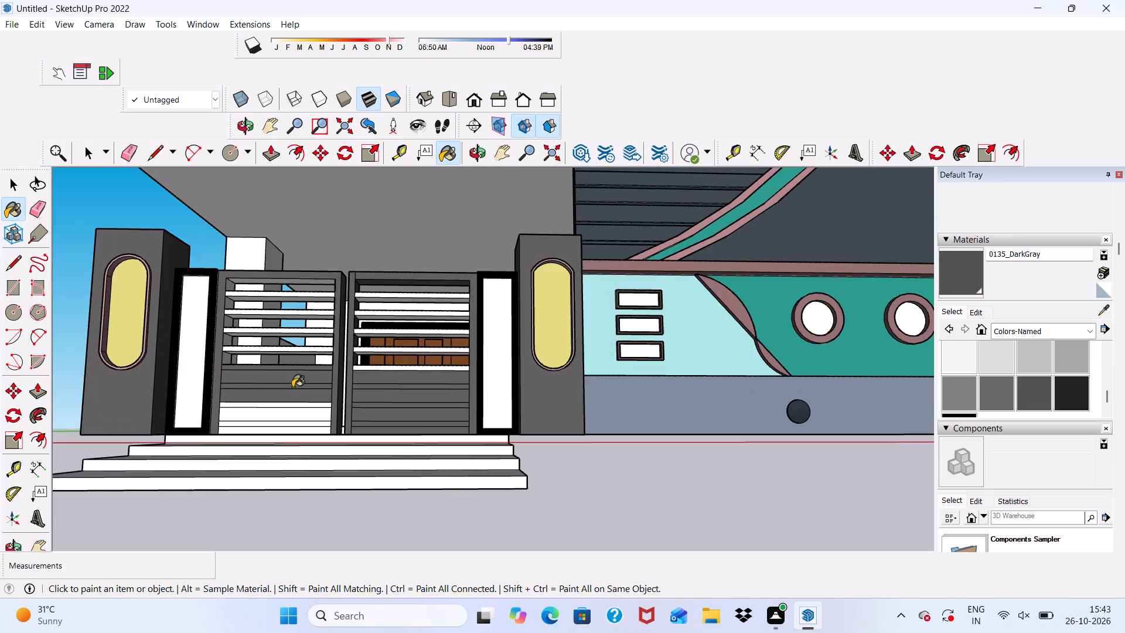
{"action": "scroll", "coordinate": [292, 387], "scroll_direction": "up", "scroll_amount": 13}
{"action": "left_click", "coordinate": [222, 447]}
{"action": "left_click", "coordinate": [220, 433]}
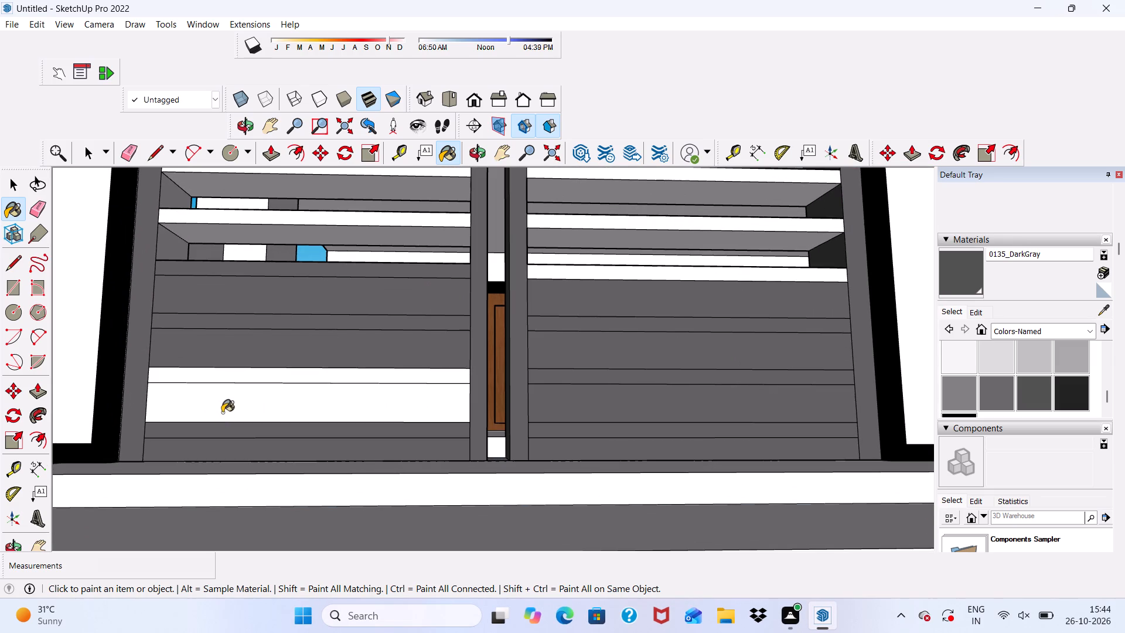
{"action": "left_click", "coordinate": [222, 413]}
{"action": "left_click", "coordinate": [224, 383]}
{"action": "left_click", "coordinate": [224, 382]}
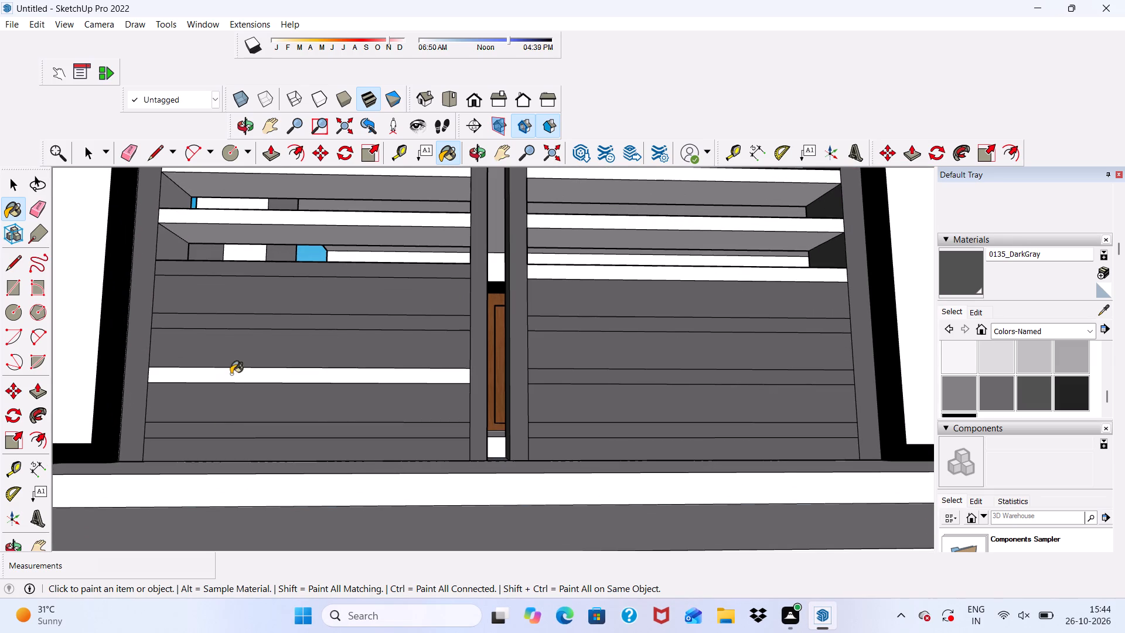
Paint the rear faces of both gate leaves DarkGray.
{"action": "scroll", "coordinate": [231, 374], "scroll_direction": "down", "scroll_amount": 5}
{"action": "middle_click_drag", "start_coordinate": [255, 392], "coordinate": [508, 607]}
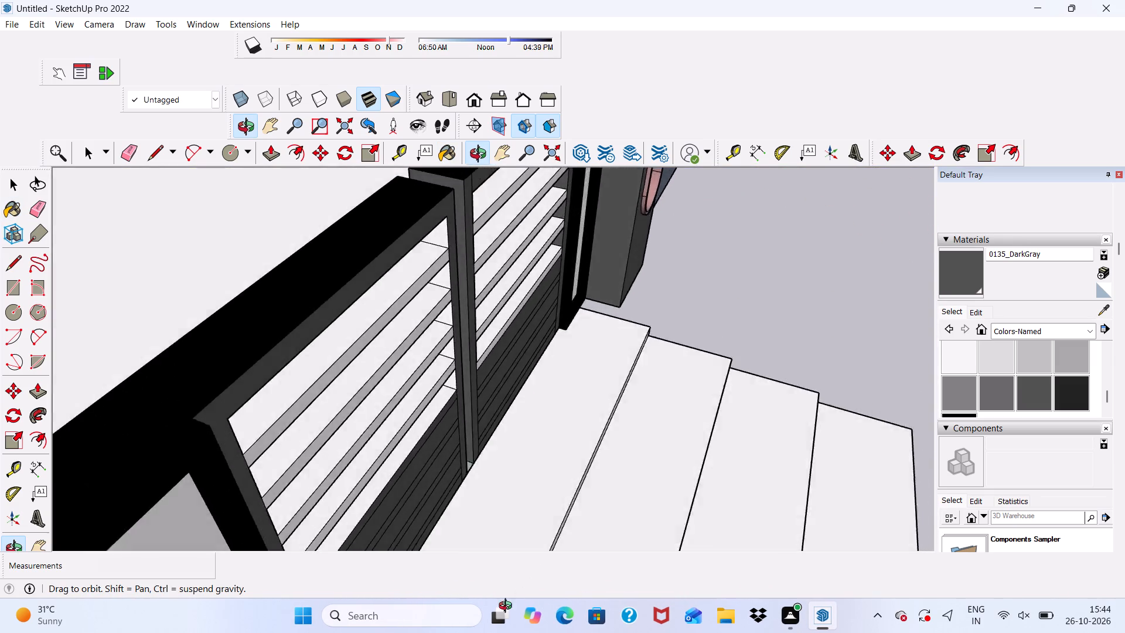
{"action": "middle_click_drag", "start_coordinate": [508, 607], "coordinate": [885, 548]}
{"action": "left_click", "coordinate": [804, 503]}
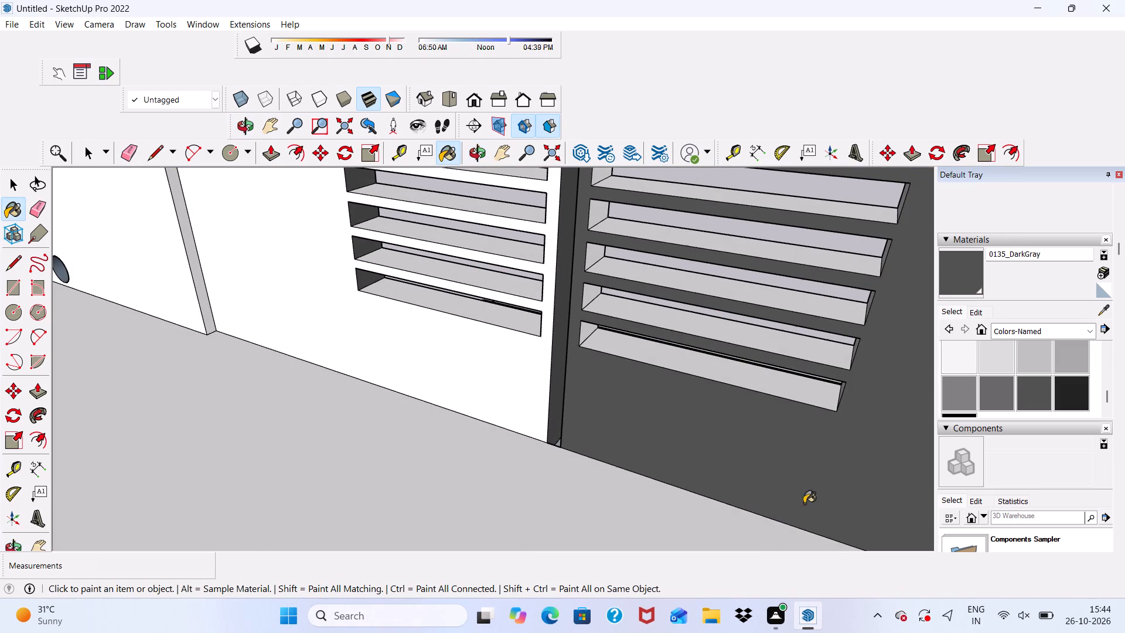
{"action": "left_click", "coordinate": [515, 401]}
{"action": "scroll", "coordinate": [513, 382], "scroll_direction": "down", "scroll_amount": 8}
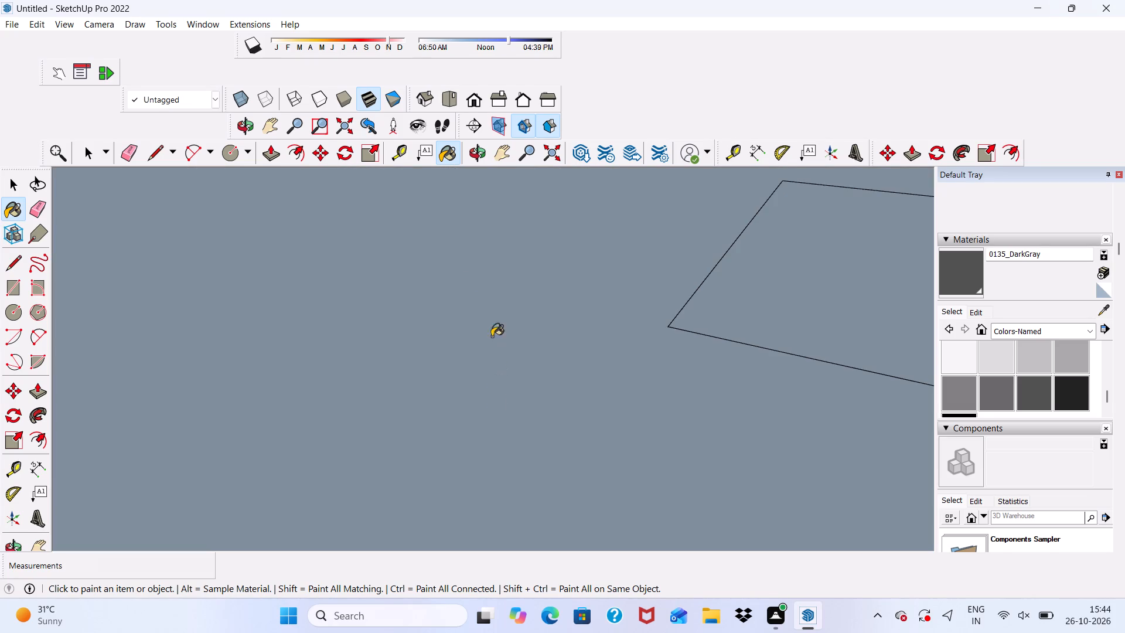
Paint the inner side faces between the slats DarkGray on the pillar side of the gate leaf farther from the teal wall.
{"action": "left_click", "coordinate": [473, 99]}
{"action": "scroll", "coordinate": [417, 369], "scroll_direction": "down", "scroll_amount": 5}
{"action": "middle_click_drag", "start_coordinate": [353, 424], "coordinate": [197, 396]}
{"action": "scroll", "coordinate": [261, 393], "scroll_direction": "up", "scroll_amount": 4}
{"action": "scroll", "coordinate": [265, 394], "scroll_direction": "down", "scroll_amount": 1}
{"action": "middle_click_drag", "start_coordinate": [278, 401], "coordinate": [278, 479]}
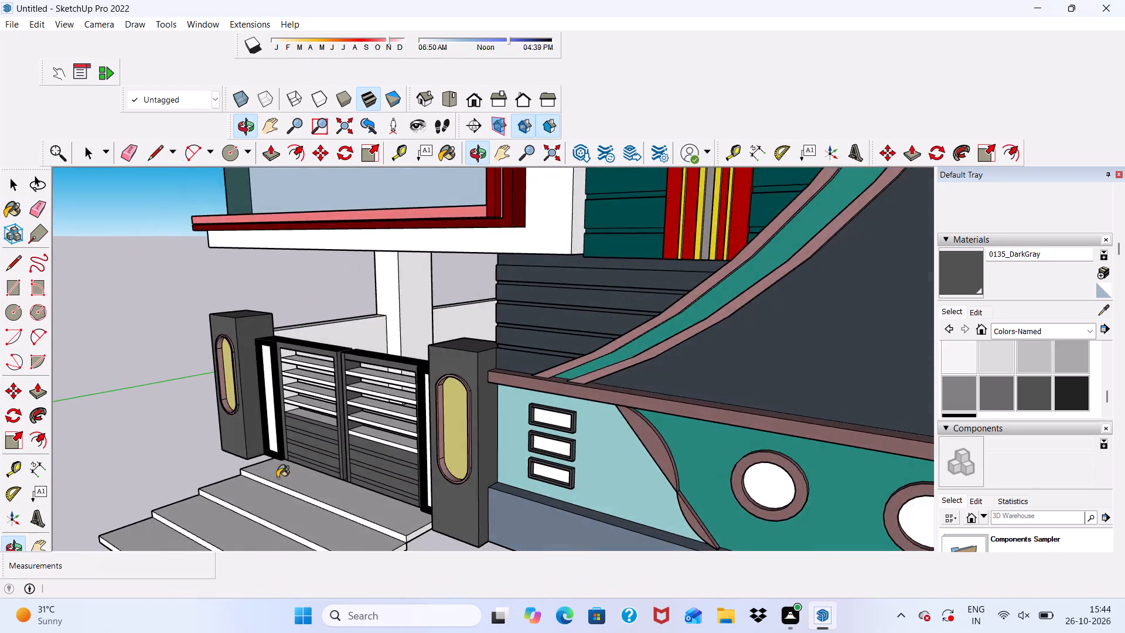
{"action": "scroll", "coordinate": [293, 418], "scroll_direction": "up", "scroll_amount": 17}
{"action": "left_click", "coordinate": [285, 427]}
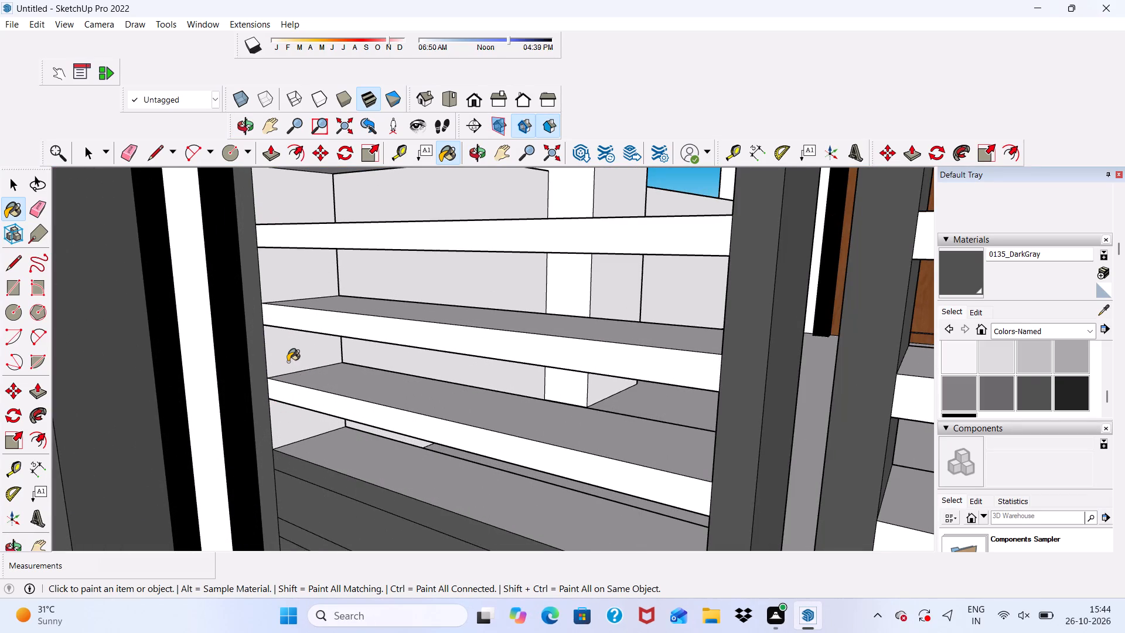
{"action": "left_click", "coordinate": [288, 362]}
{"action": "left_click", "coordinate": [279, 281]}
{"action": "left_click", "coordinate": [294, 217]}
{"action": "scroll", "coordinate": [289, 298], "scroll_direction": "down", "scroll_amount": 5}
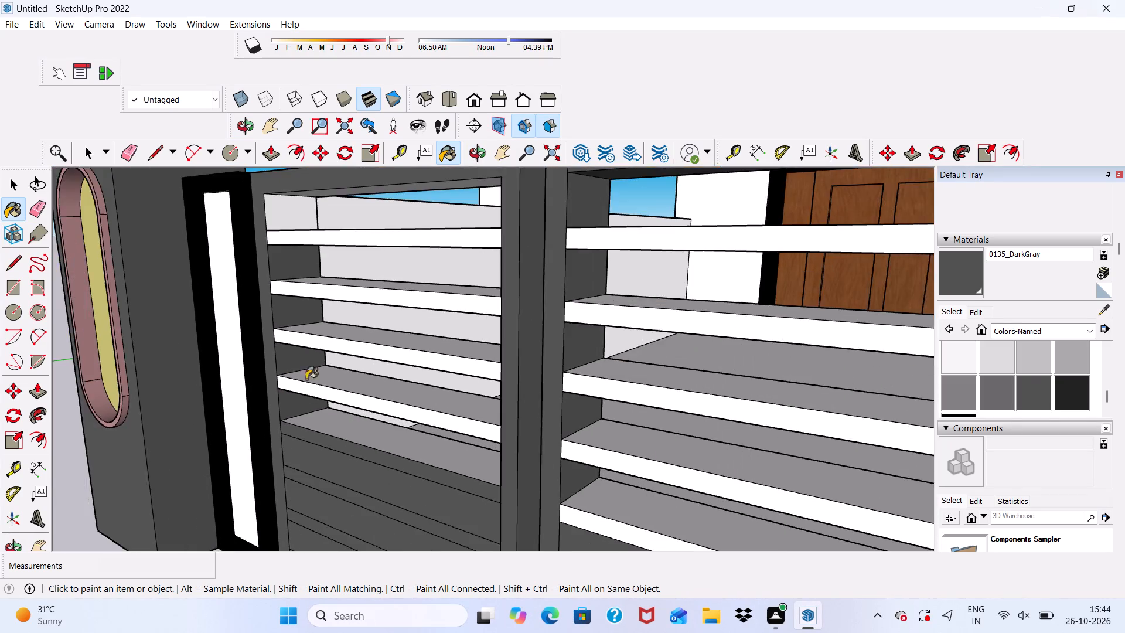
{"action": "scroll", "coordinate": [306, 379], "scroll_direction": "down", "scroll_amount": 4}
{"action": "scroll", "coordinate": [300, 281], "scroll_direction": "up", "scroll_amount": 4}
{"action": "left_click", "coordinate": [294, 262]}
Paint the underside of the top rail DarkGray on the gate leaf farther from the teal wall.
{"action": "scroll", "coordinate": [299, 339], "scroll_direction": "down", "scroll_amount": 2}
{"action": "middle_click_drag", "start_coordinate": [307, 377], "coordinate": [534, 329]}
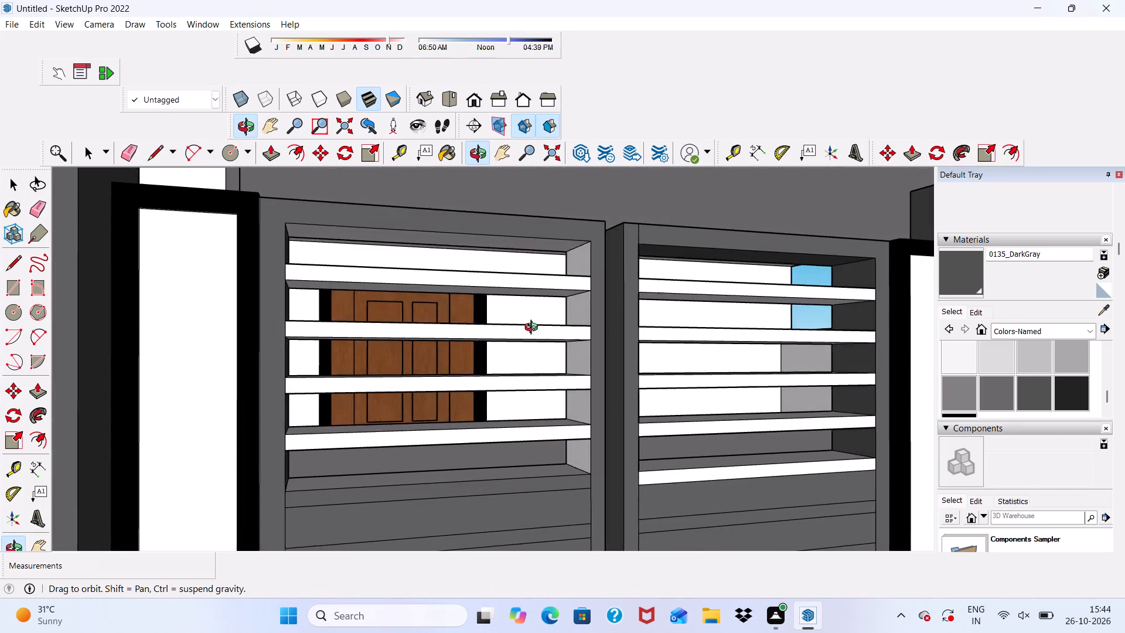
{"action": "middle_click_drag", "start_coordinate": [534, 329], "coordinate": [531, 320]}
{"action": "middle_click_drag", "start_coordinate": [523, 277], "coordinate": [514, 234]}
{"action": "scroll", "coordinate": [504, 268], "scroll_direction": "up", "scroll_amount": 3}
{"action": "left_click", "coordinate": [488, 219]}
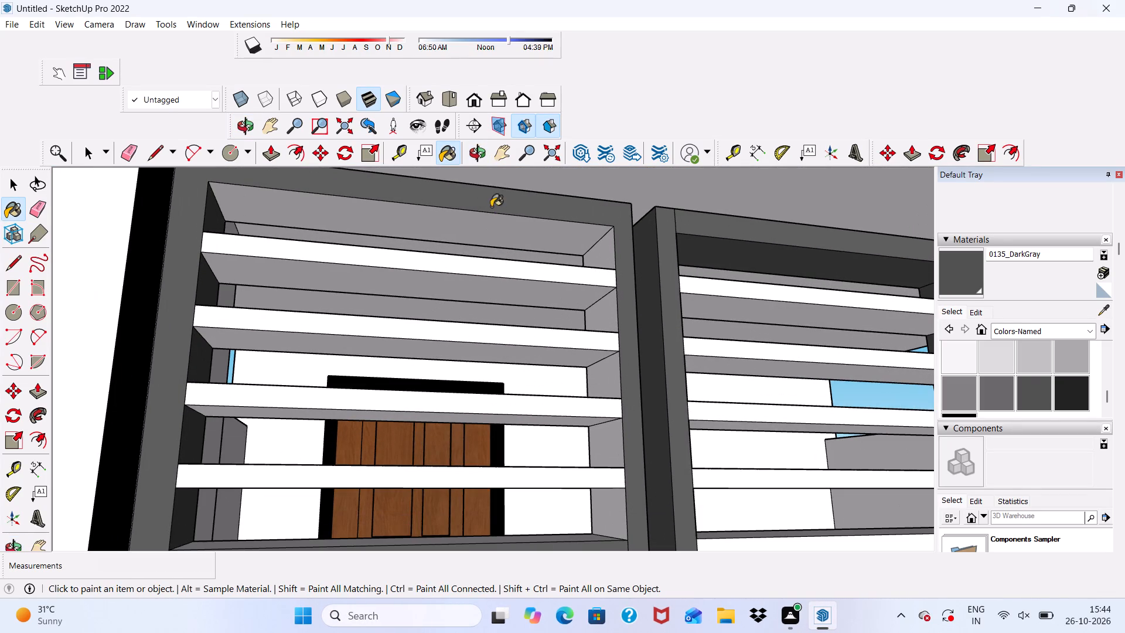
{"action": "scroll", "coordinate": [537, 257], "scroll_direction": "down", "scroll_amount": 5}
{"action": "middle_click_drag", "start_coordinate": [569, 404], "coordinate": [497, 490]}
{"action": "key", "text": "space"}
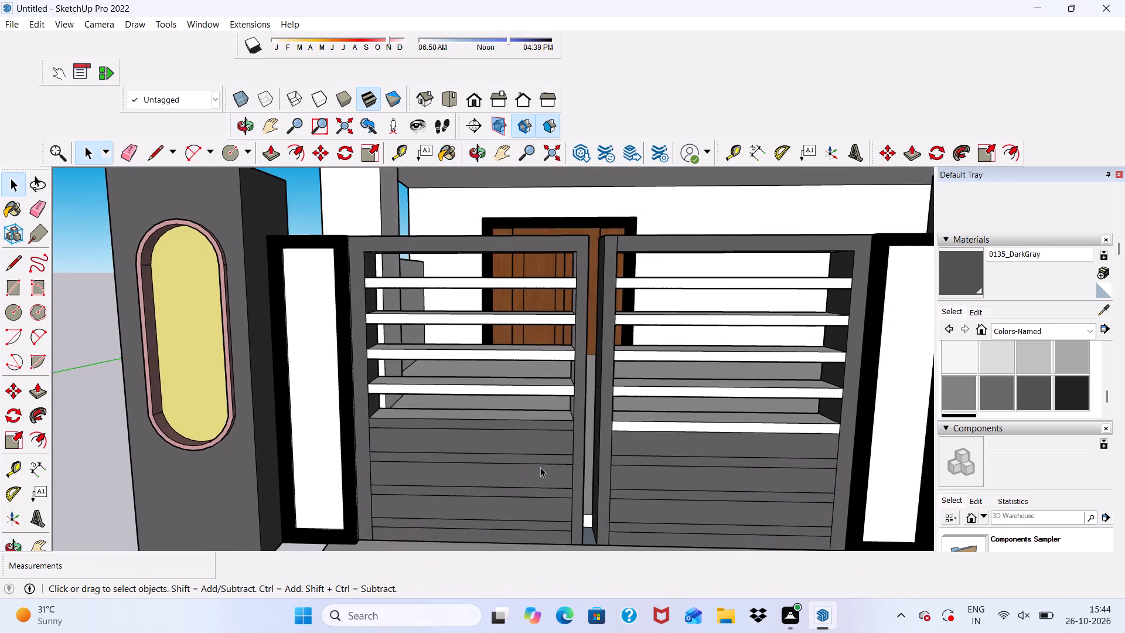
Paint the front and top faces of the uppermost slat with 0035_Tan on the gate leaf farther from the teal wall.
{"action": "scroll", "coordinate": [519, 408], "scroll_direction": "down", "scroll_amount": 3}
{"action": "scroll", "coordinate": [529, 484], "scroll_direction": "down", "scroll_amount": 3}
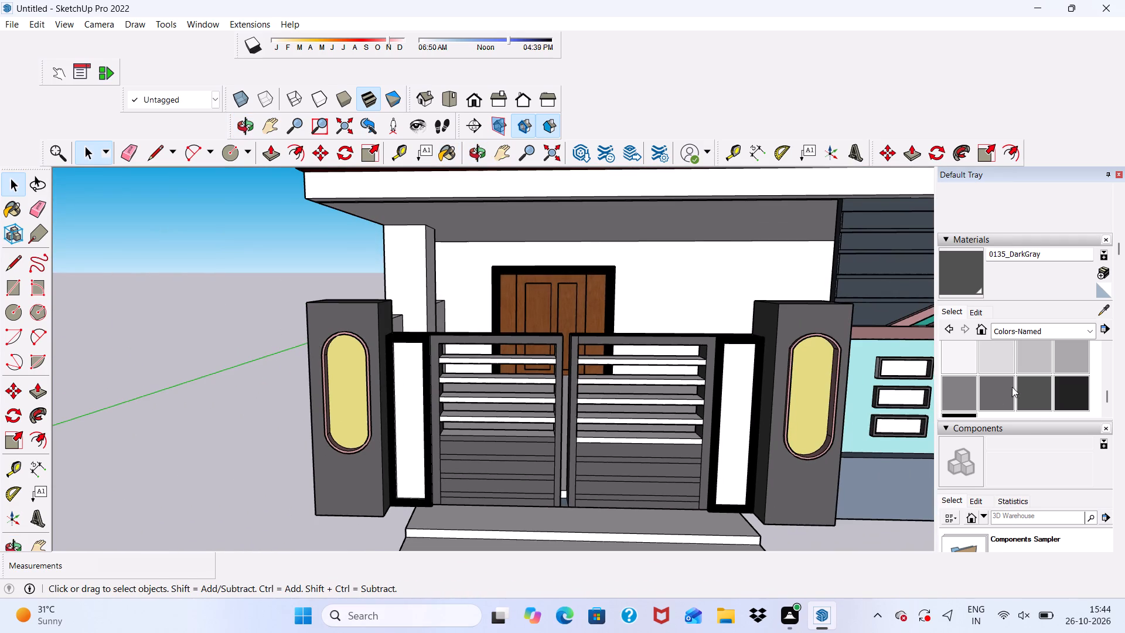
{"action": "scroll", "coordinate": [1014, 380], "scroll_direction": "up", "scroll_amount": 6}
{"action": "scroll", "coordinate": [1014, 376], "scroll_direction": "down", "scroll_amount": 2}
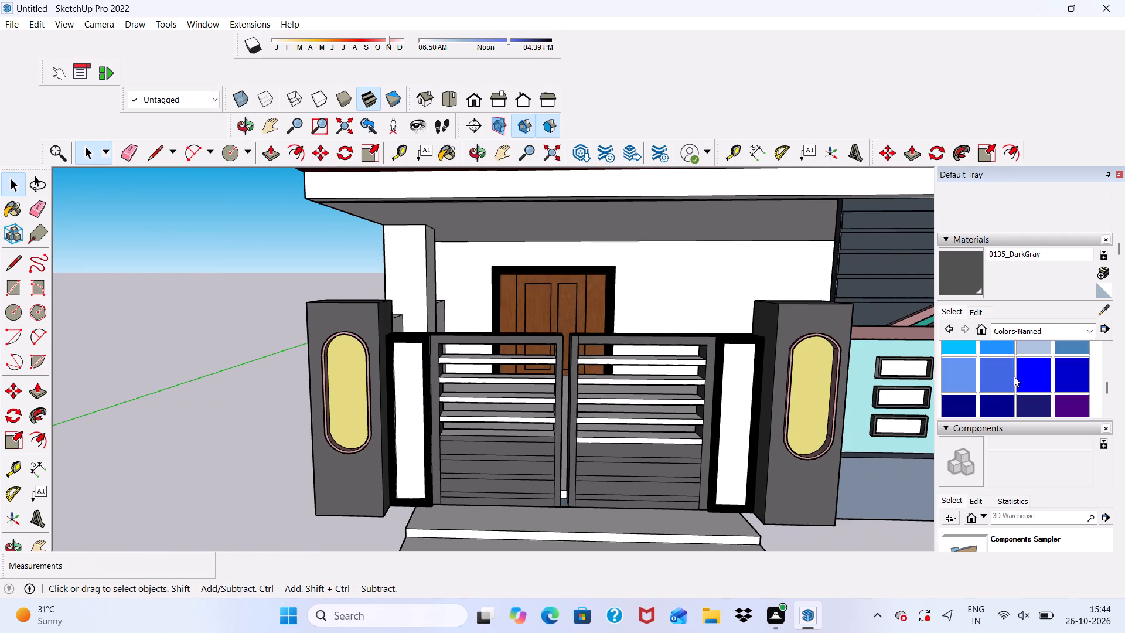
{"action": "scroll", "coordinate": [1014, 376], "scroll_direction": "up", "scroll_amount": 5}
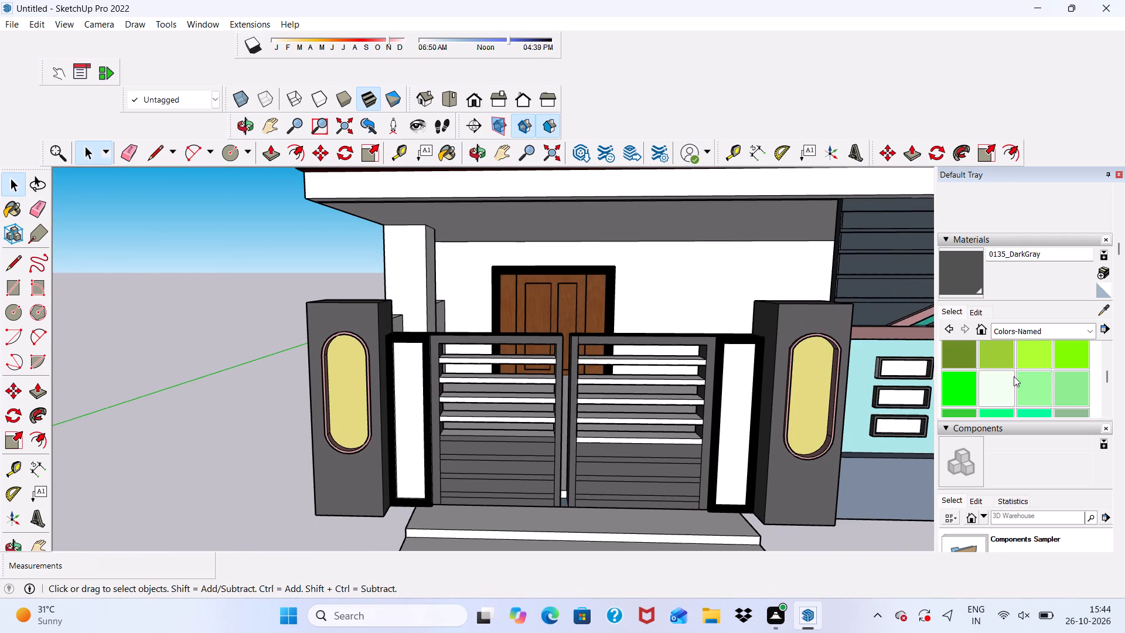
{"action": "scroll", "coordinate": [1014, 376], "scroll_direction": "up", "scroll_amount": 3}
{"action": "scroll", "coordinate": [1037, 393], "scroll_direction": "down", "scroll_amount": 1}
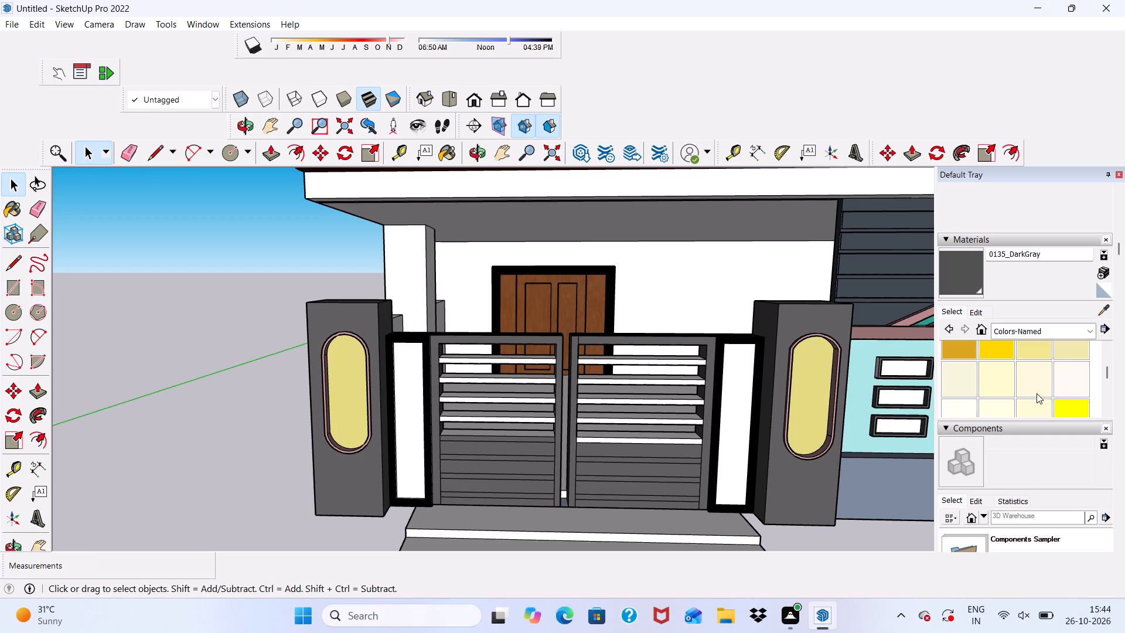
{"action": "scroll", "coordinate": [1057, 375], "scroll_direction": "down", "scroll_amount": 1}
{"action": "scroll", "coordinate": [1057, 375], "scroll_direction": "up", "scroll_amount": 3}
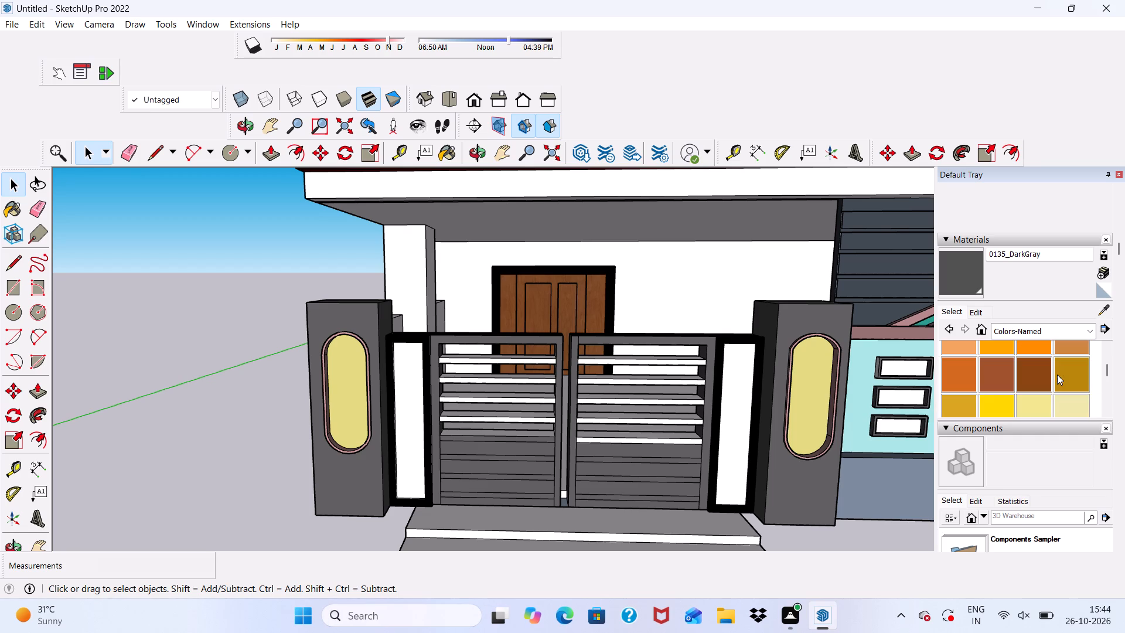
{"action": "left_click", "coordinate": [1039, 370]}
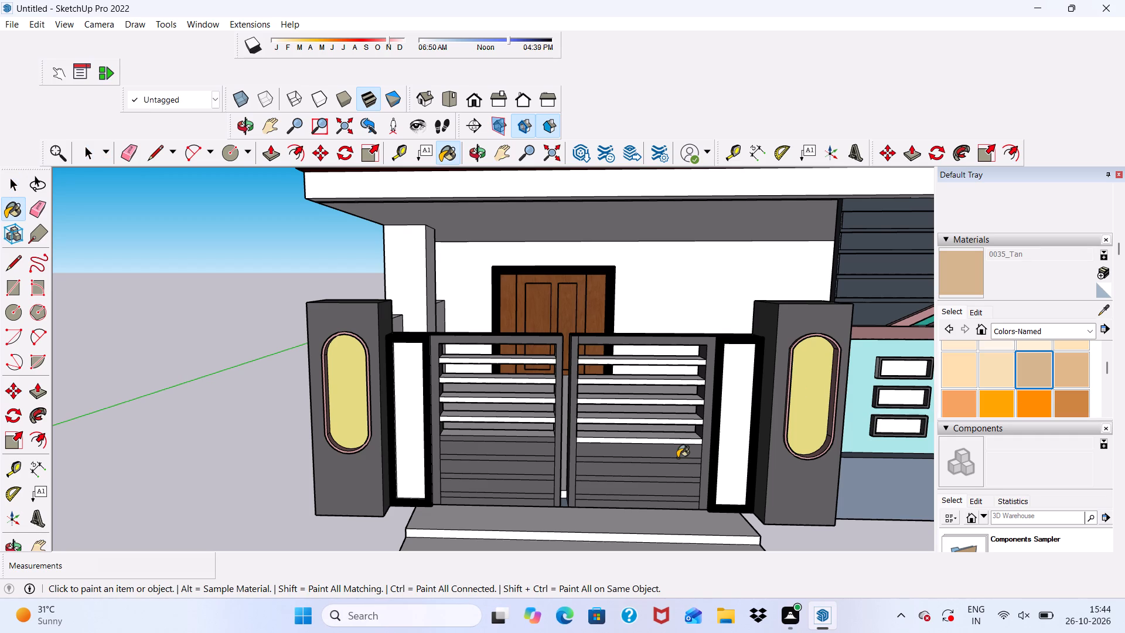
{"action": "scroll", "coordinate": [449, 452], "scroll_direction": "down", "scroll_amount": 1}
{"action": "scroll", "coordinate": [393, 431], "scroll_direction": "up", "scroll_amount": 1}
{"action": "scroll", "coordinate": [491, 366], "scroll_direction": "up", "scroll_amount": 11}
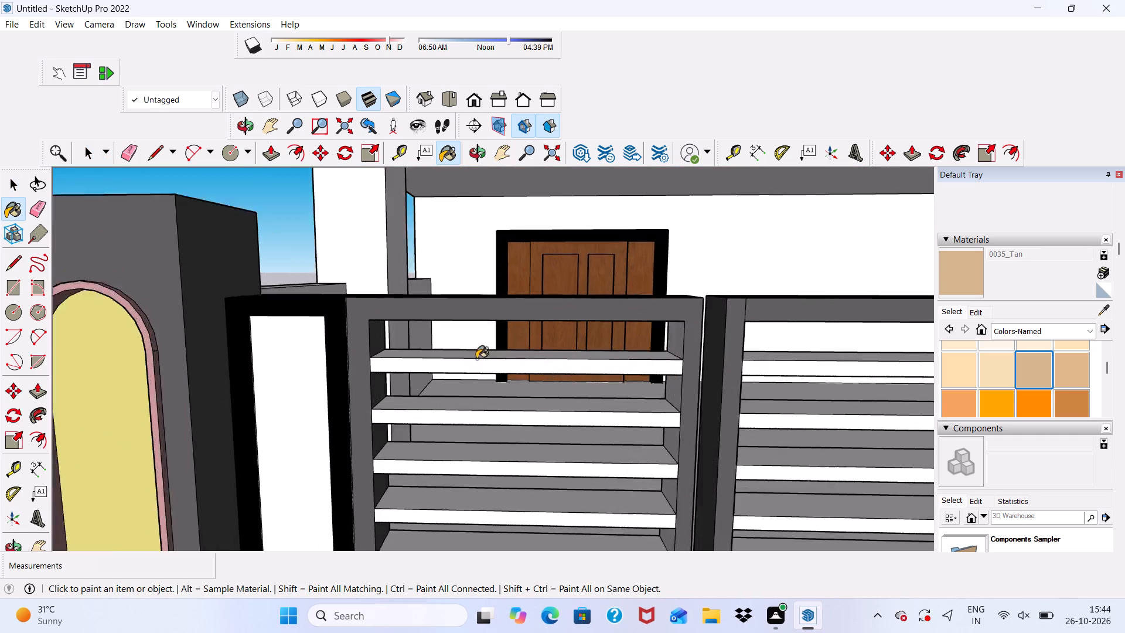
{"action": "scroll", "coordinate": [476, 359], "scroll_direction": "up", "scroll_amount": 1}
{"action": "left_click", "coordinate": [471, 367]}
{"action": "scroll", "coordinate": [471, 359], "scroll_direction": "up", "scroll_amount": 4}
{"action": "left_click", "coordinate": [483, 352]}
{"action": "scroll", "coordinate": [483, 352], "scroll_direction": "down", "scroll_amount": 2}
{"action": "middle_click_drag", "start_coordinate": [500, 380], "coordinate": [502, 446]}
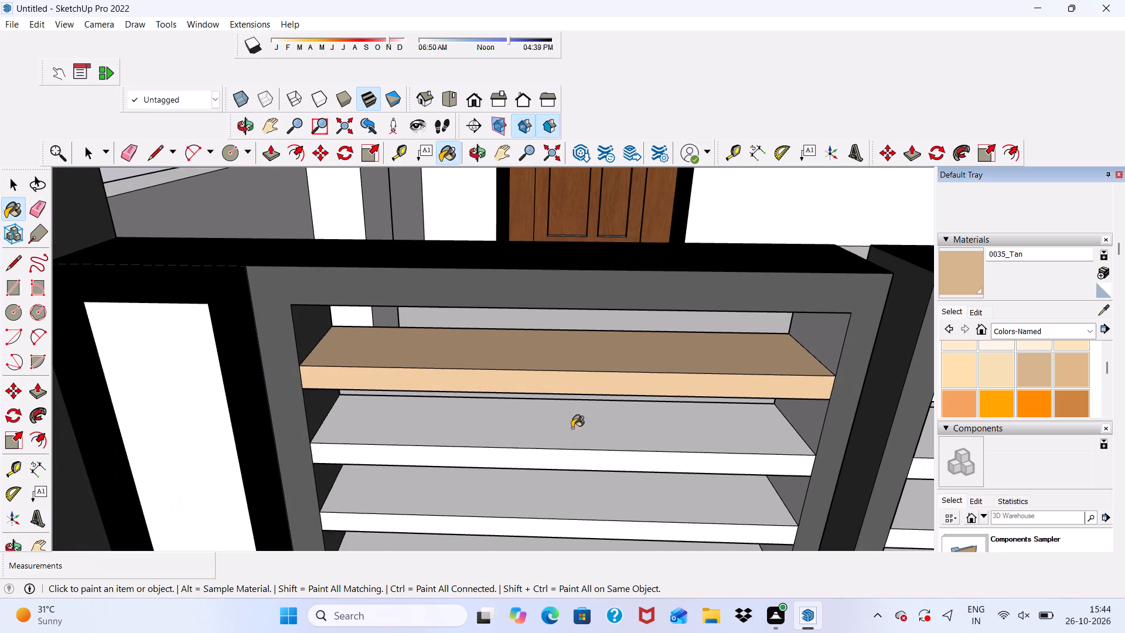
Darken the 0035_Tan material's colour slightly.
{"action": "left_click", "coordinate": [972, 313]}
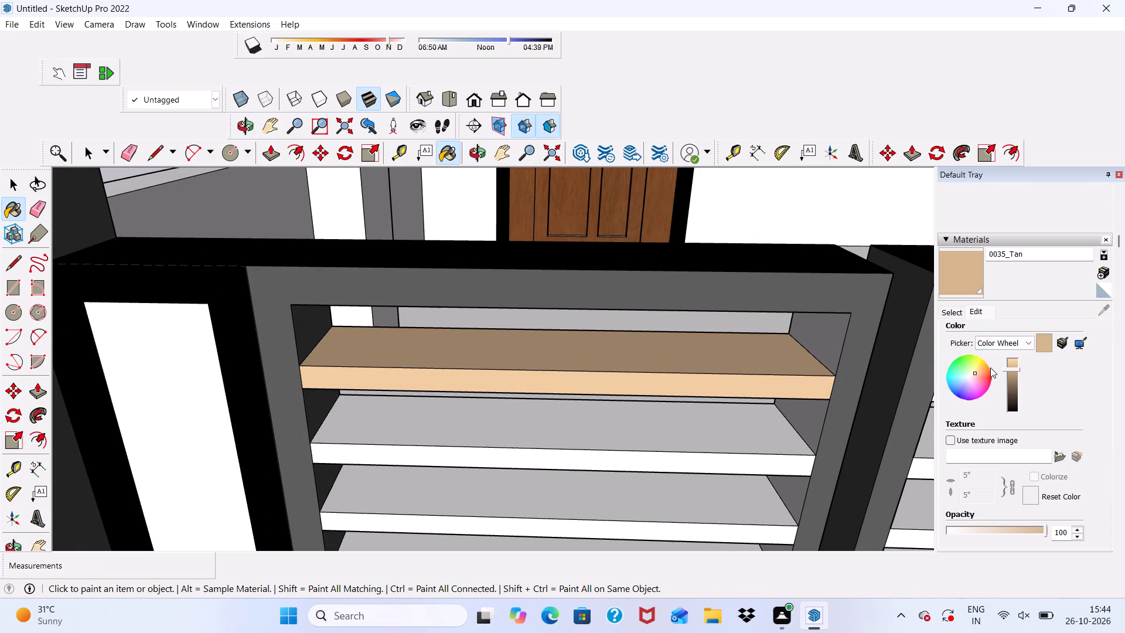
{"action": "left_click", "coordinate": [1004, 370]}
Paint the underside of the uppermost slat Tan on the gate leaf farther from the teal wall.
{"action": "scroll", "coordinate": [651, 376], "scroll_direction": "down", "scroll_amount": 5}
{"action": "scroll", "coordinate": [646, 451], "scroll_direction": "up", "scroll_amount": 1}
{"action": "middle_click_drag", "start_coordinate": [646, 451], "coordinate": [616, 287]}
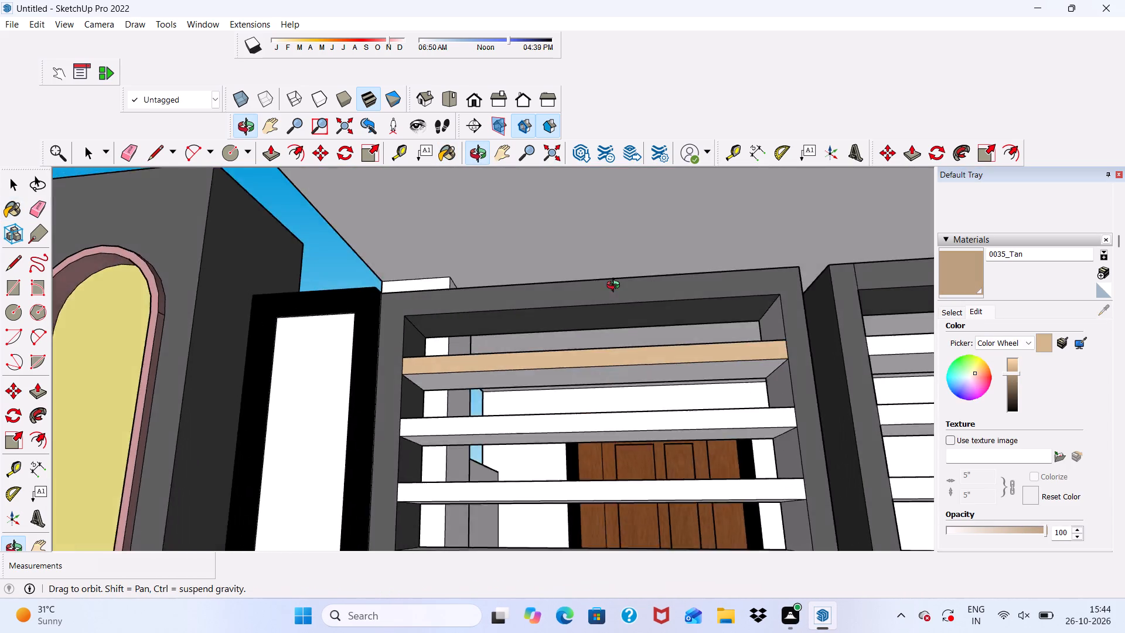
{"action": "middle_click_drag", "start_coordinate": [616, 287], "coordinate": [600, 310]}
{"action": "scroll", "coordinate": [584, 360], "scroll_direction": "up", "scroll_amount": 9}
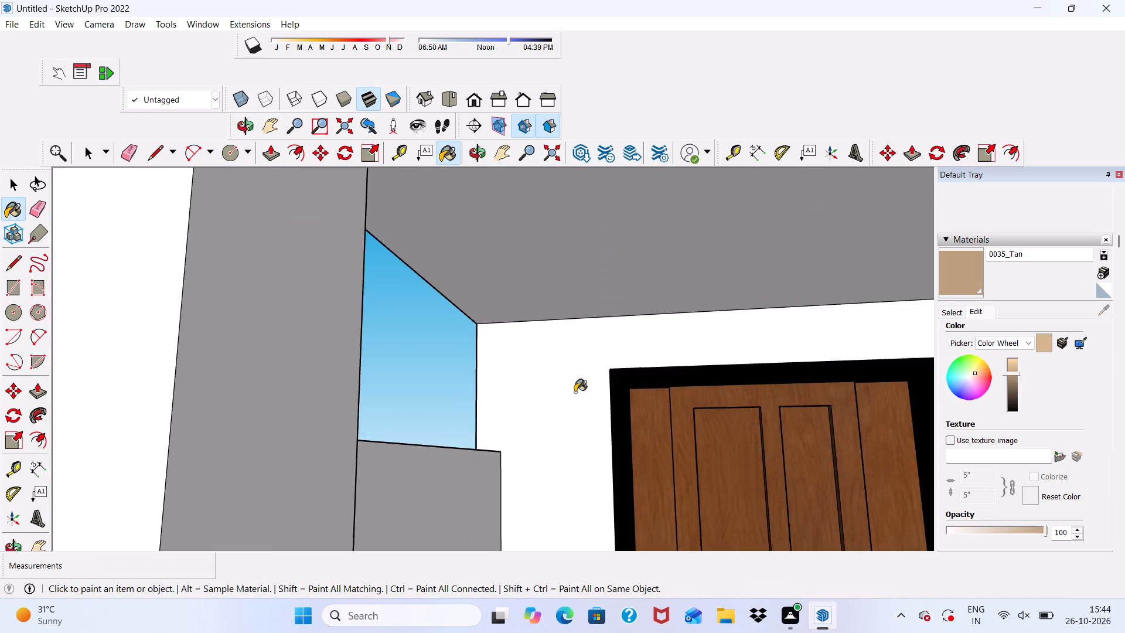
{"action": "scroll", "coordinate": [575, 392], "scroll_direction": "up", "scroll_amount": 2}
{"action": "scroll", "coordinate": [574, 385], "scroll_direction": "down", "scroll_amount": 5}
{"action": "scroll", "coordinate": [539, 350], "scroll_direction": "down", "scroll_amount": 5}
{"action": "scroll", "coordinate": [568, 375], "scroll_direction": "up", "scroll_amount": 3}
{"action": "left_click", "coordinate": [565, 366]}
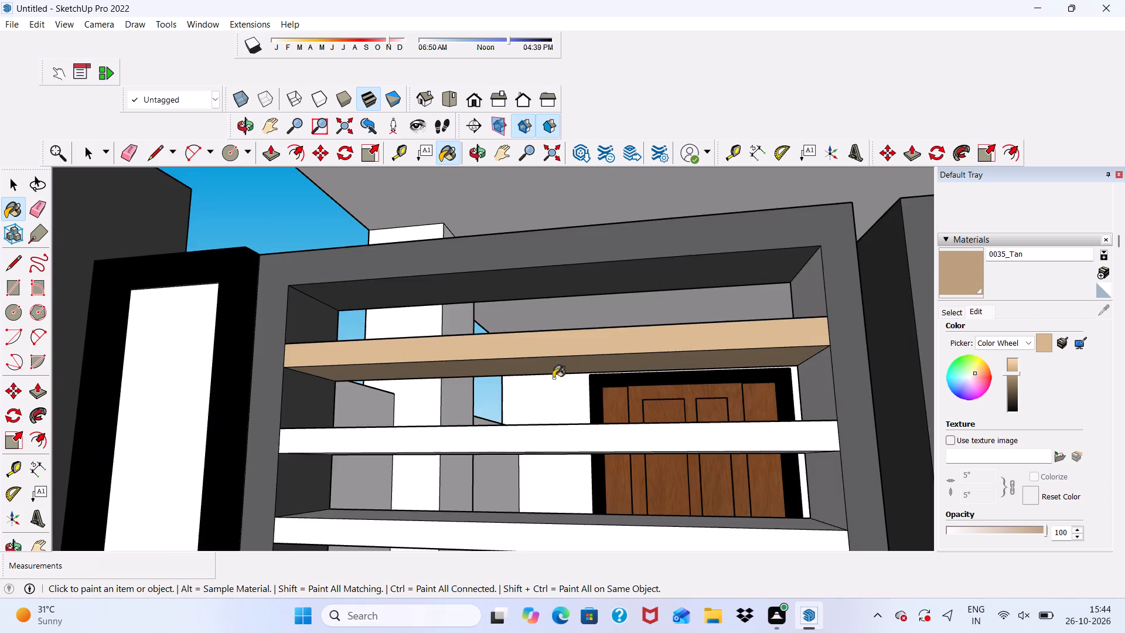
Paint the front, top and underside of the second slat Tan on the gate leaf farther from the teal wall.
{"action": "scroll", "coordinate": [541, 404], "scroll_direction": "down", "scroll_amount": 3}
{"action": "scroll", "coordinate": [514, 452], "scroll_direction": "up", "scroll_amount": 1}
{"action": "scroll", "coordinate": [514, 434], "scroll_direction": "down", "scroll_amount": 3}
{"action": "scroll", "coordinate": [514, 434], "scroll_direction": "up", "scroll_amount": 2}
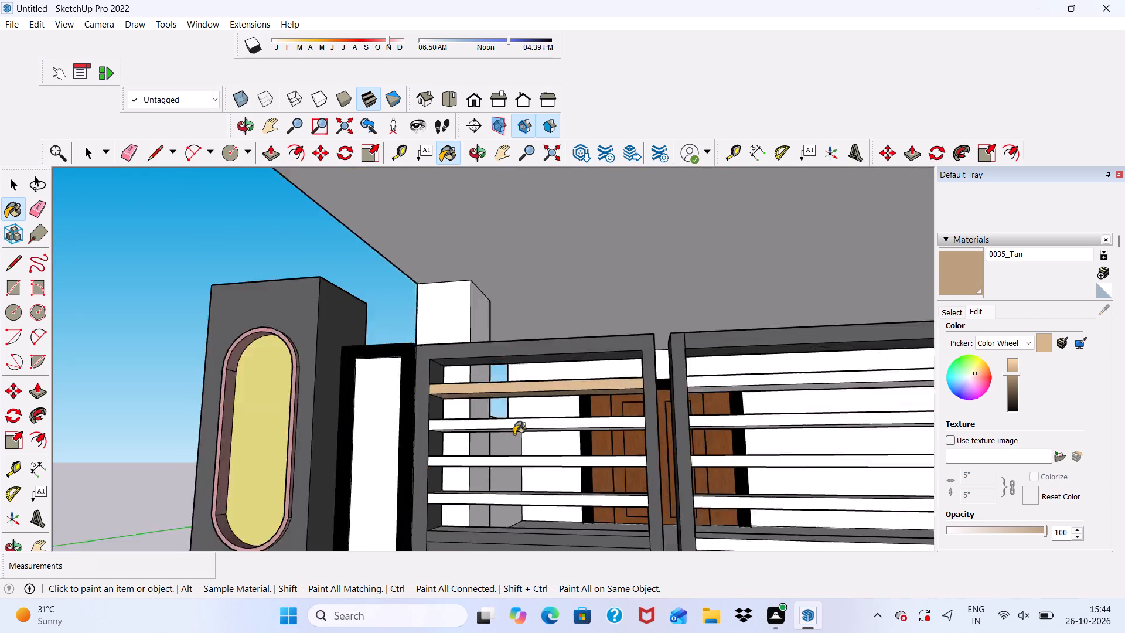
{"action": "scroll", "coordinate": [514, 434], "scroll_direction": "up", "scroll_amount": 7}
{"action": "scroll", "coordinate": [520, 421], "scroll_direction": "down", "scroll_amount": 8}
{"action": "scroll", "coordinate": [551, 445], "scroll_direction": "up", "scroll_amount": 1}
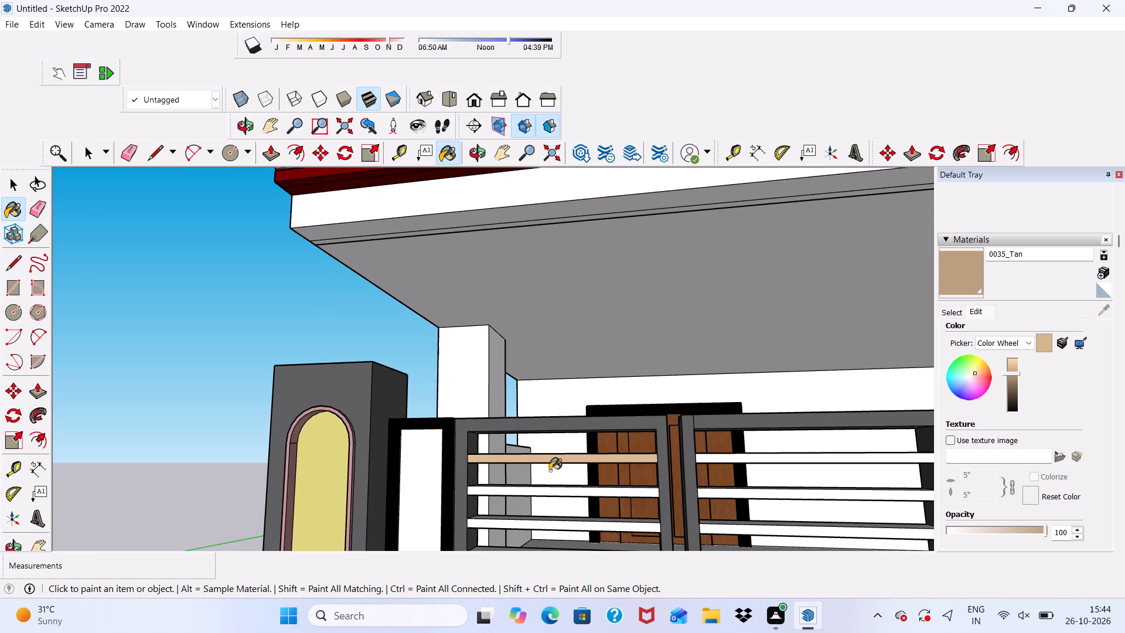
{"action": "scroll", "coordinate": [550, 471], "scroll_direction": "down", "scroll_amount": 2}
{"action": "scroll", "coordinate": [550, 477], "scroll_direction": "up", "scroll_amount": 4}
{"action": "left_click", "coordinate": [545, 503]}
{"action": "middle_click_drag", "start_coordinate": [547, 496], "coordinate": [564, 541]}
{"action": "scroll", "coordinate": [548, 499], "scroll_direction": "down", "scroll_amount": 1}
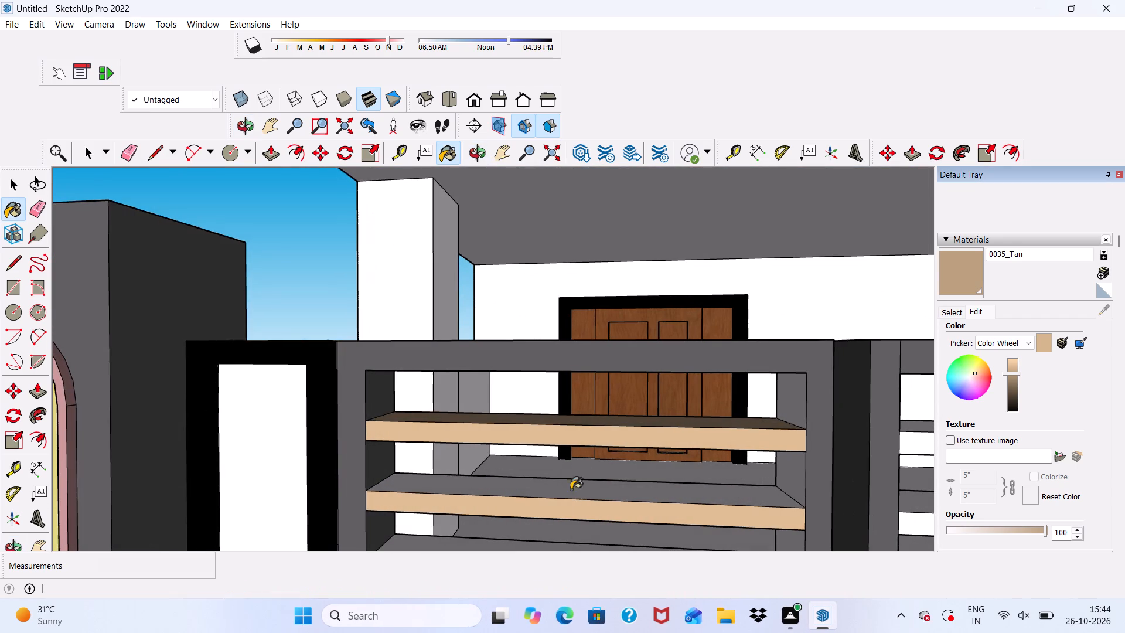
{"action": "left_click", "coordinate": [566, 492]}
{"action": "middle_click_drag", "start_coordinate": [565, 498], "coordinate": [613, 316]}
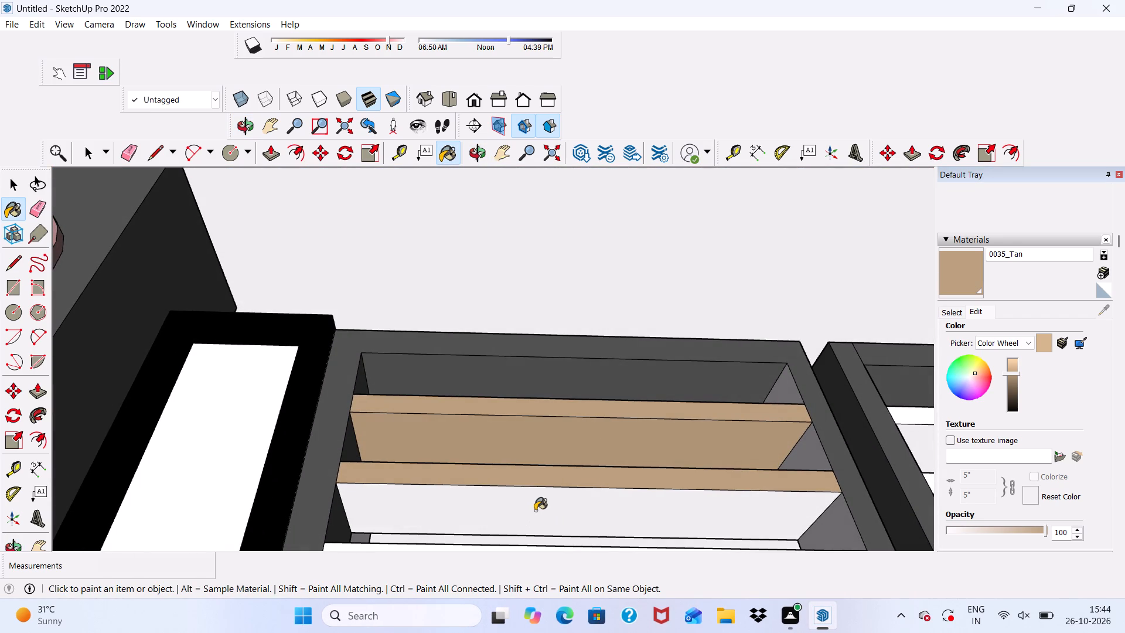
{"action": "left_click", "coordinate": [537, 507]}
Paint the top, front and underside of the third slat 0035_Tan on the gate leaf farther from the teal wall.
{"action": "scroll", "coordinate": [547, 492], "scroll_direction": "down", "scroll_amount": 13}
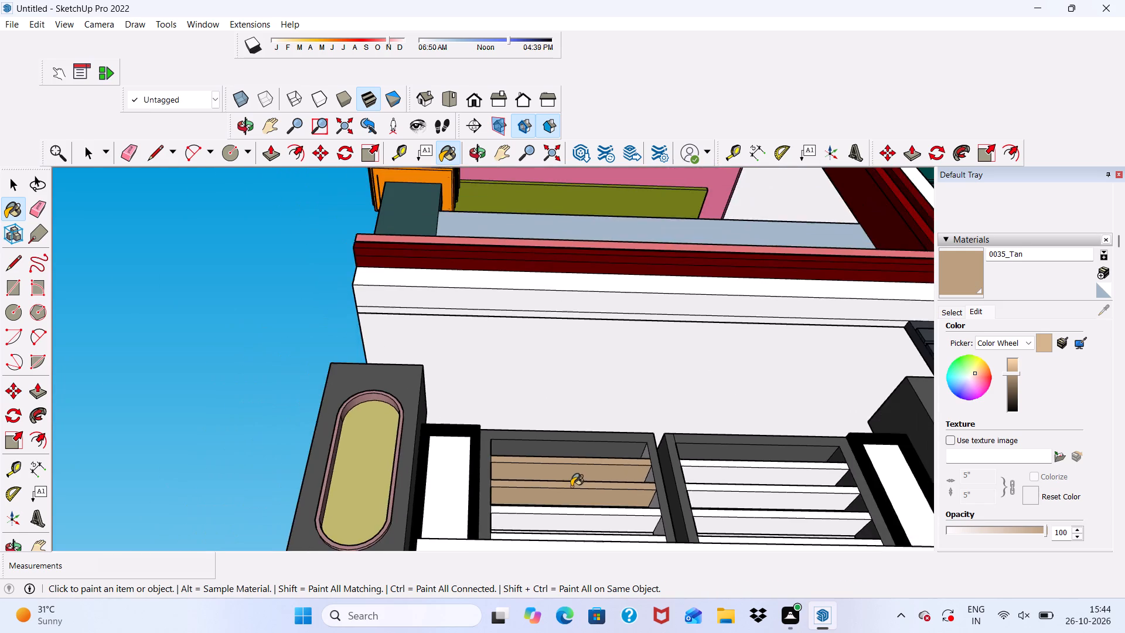
{"action": "scroll", "coordinate": [571, 486], "scroll_direction": "down", "scroll_amount": 4}
{"action": "middle_click_drag", "start_coordinate": [572, 497], "coordinate": [557, 582]}
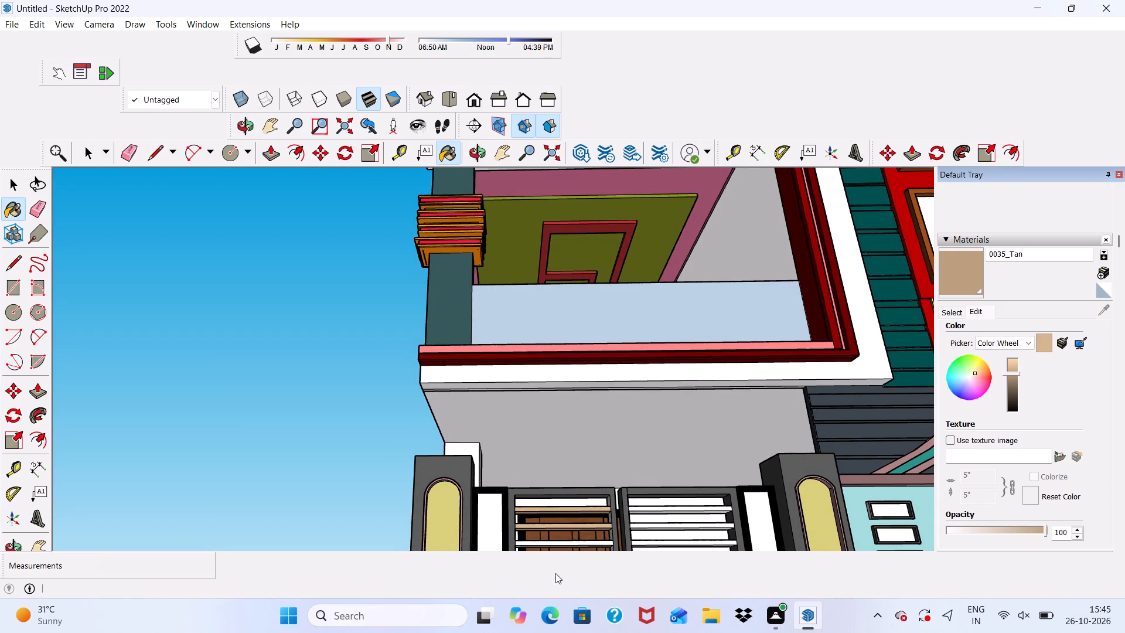
{"action": "scroll", "coordinate": [555, 569], "scroll_direction": "down", "scroll_amount": 8}
{"action": "middle_click_drag", "start_coordinate": [561, 564], "coordinate": [514, 632]}
{"action": "scroll", "coordinate": [514, 525], "scroll_direction": "up", "scroll_amount": 1}
{"action": "scroll", "coordinate": [445, 498], "scroll_direction": "down", "scroll_amount": 8}
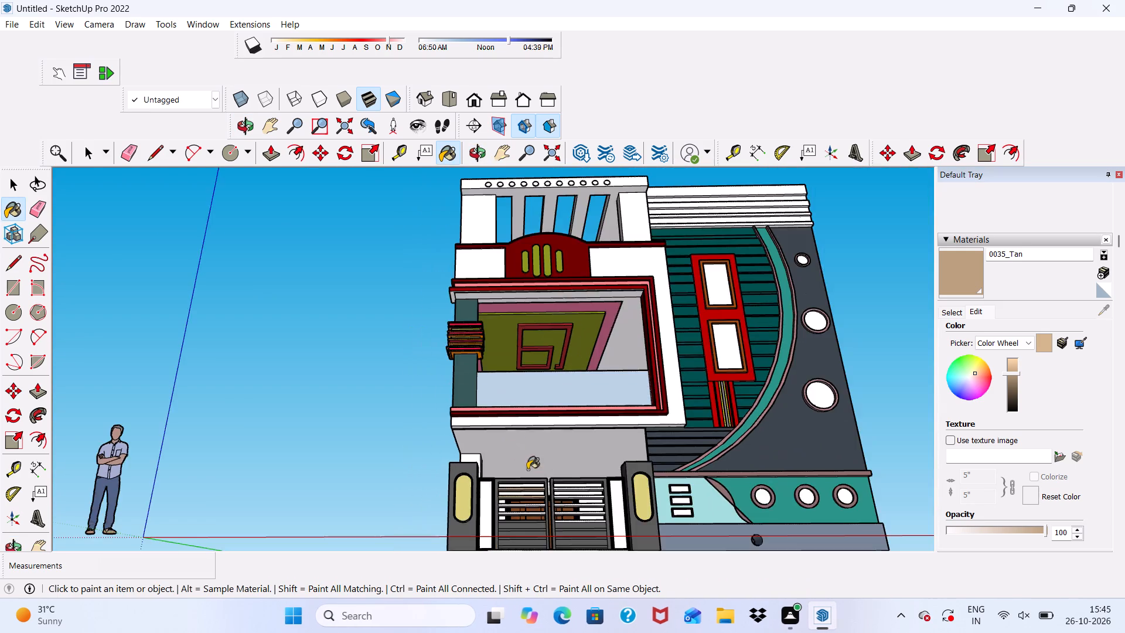
{"action": "middle_click_drag", "start_coordinate": [543, 472], "coordinate": [500, 608]}
{"action": "scroll", "coordinate": [508, 536], "scroll_direction": "up", "scroll_amount": 20}
{"action": "scroll", "coordinate": [508, 536], "scroll_direction": "up", "scroll_amount": 1}
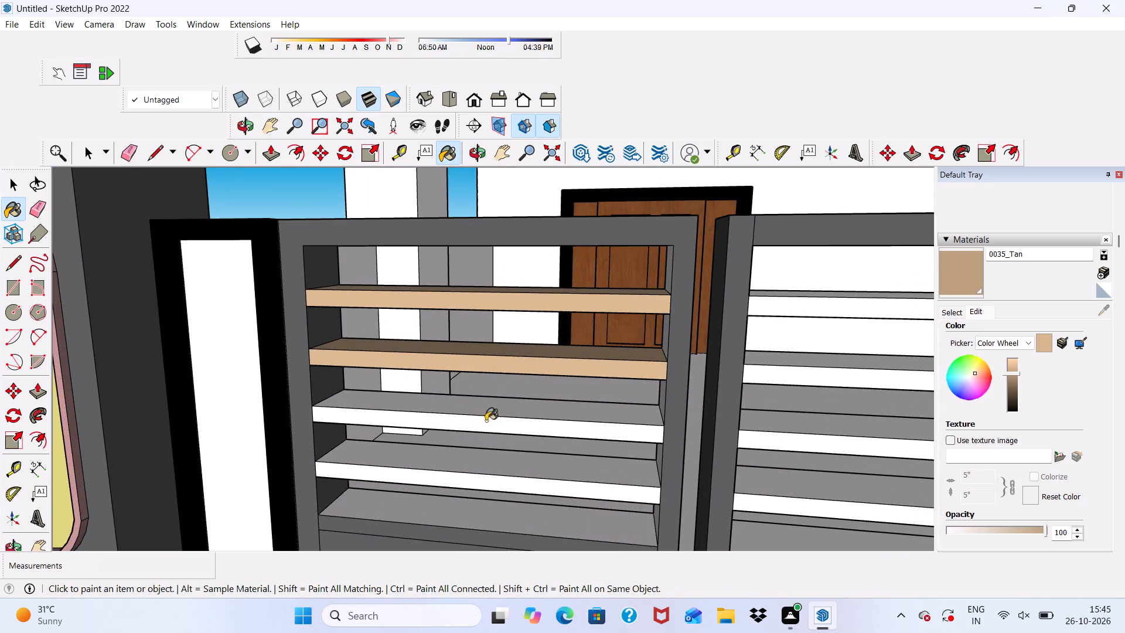
{"action": "left_click", "coordinate": [487, 412]}
{"action": "scroll", "coordinate": [468, 419], "scroll_direction": "up", "scroll_amount": 5}
{"action": "left_click", "coordinate": [465, 420]}
{"action": "scroll", "coordinate": [465, 420], "scroll_direction": "down", "scroll_amount": 1}
{"action": "middle_click_drag", "start_coordinate": [465, 440], "coordinate": [524, 356]}
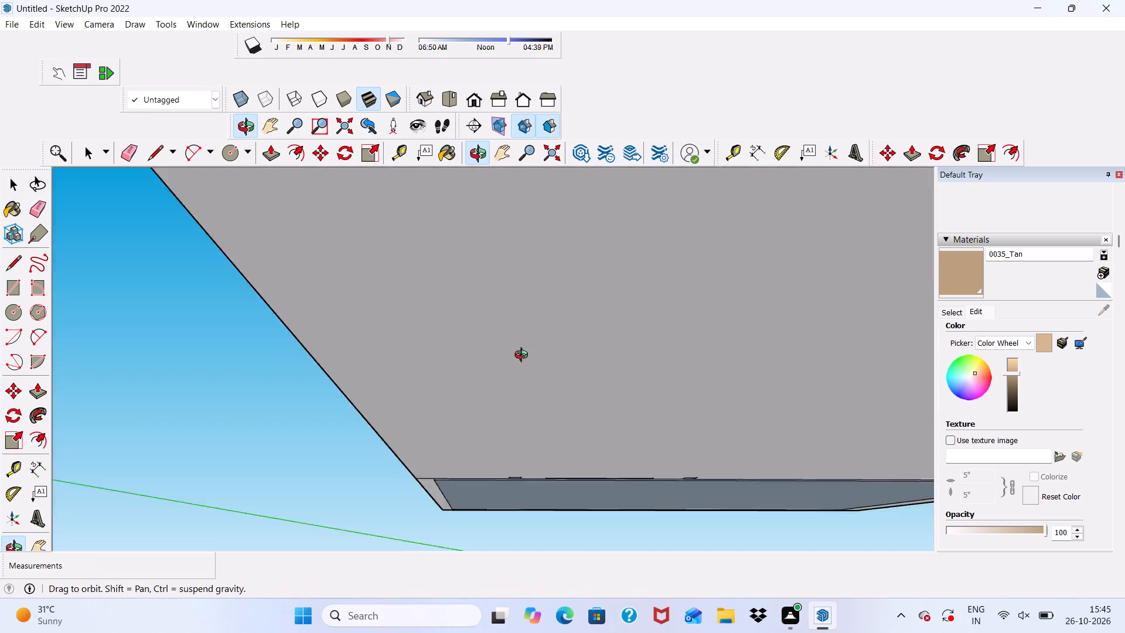
{"action": "middle_click_drag", "start_coordinate": [524, 356], "coordinate": [493, 436]}
{"action": "scroll", "coordinate": [483, 411], "scroll_direction": "down", "scroll_amount": 3}
{"action": "middle_click_drag", "start_coordinate": [512, 490], "coordinate": [493, 377]}
{"action": "scroll", "coordinate": [493, 377], "scroll_direction": "up", "scroll_amount": 8}
{"action": "left_click", "coordinate": [507, 464]}
Paint the front, top and underside of the fourth slat 0035_Tan on the gate leaf farther from the teal wall.
{"action": "scroll", "coordinate": [504, 411], "scroll_direction": "down", "scroll_amount": 6}
{"action": "scroll", "coordinate": [509, 480], "scroll_direction": "up", "scroll_amount": 3}
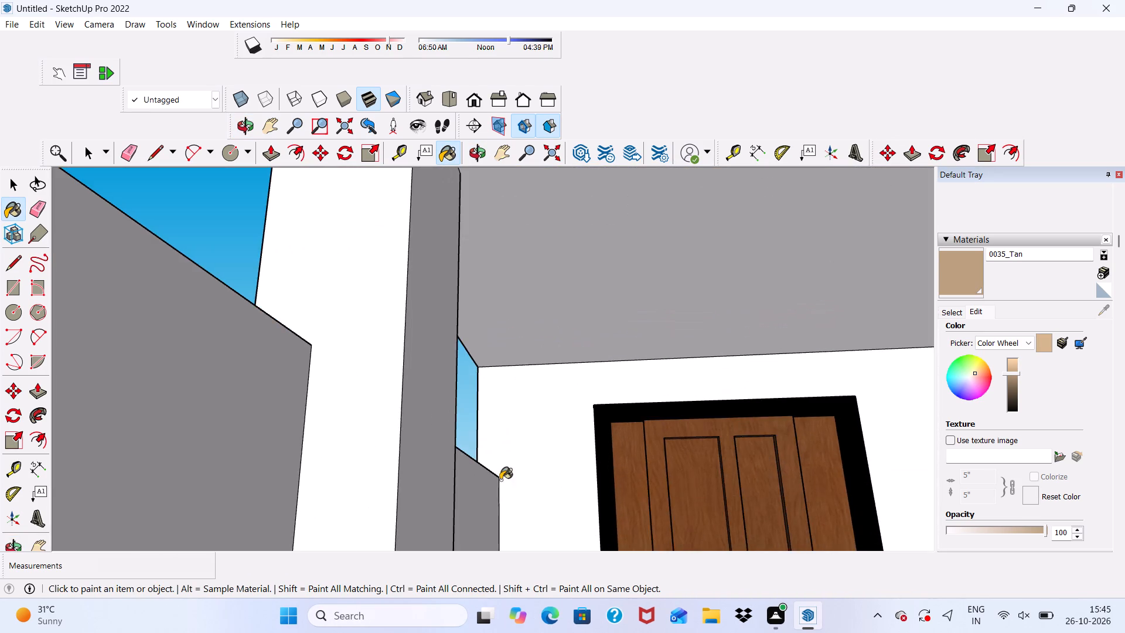
{"action": "scroll", "coordinate": [500, 445], "scroll_direction": "down", "scroll_amount": 5}
{"action": "scroll", "coordinate": [493, 426], "scroll_direction": "down", "scroll_amount": 20}
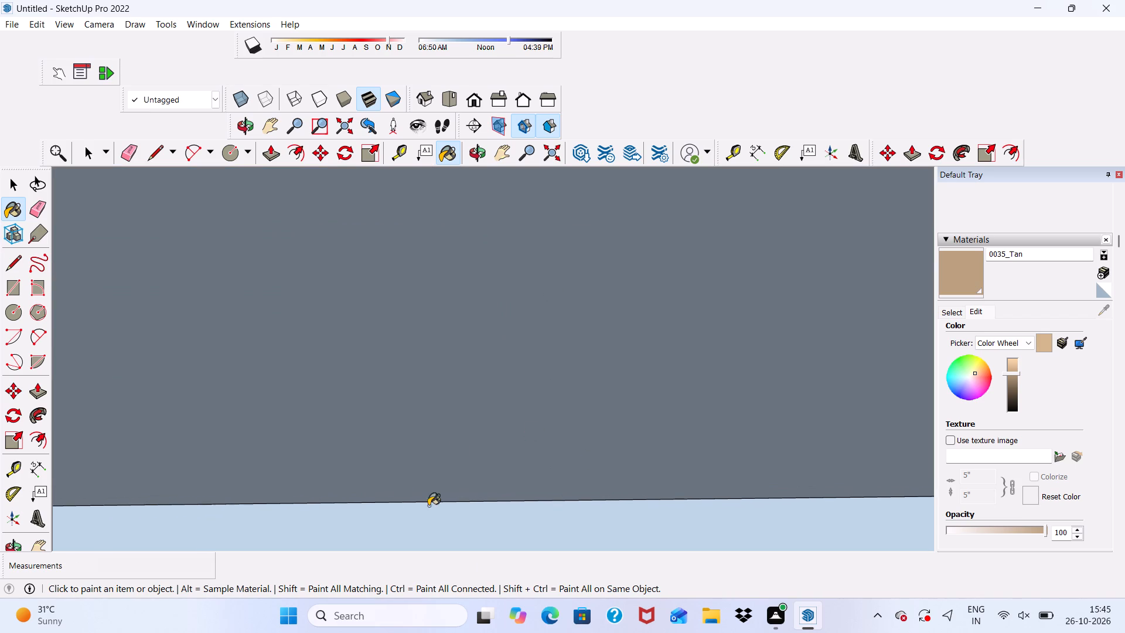
{"action": "scroll", "coordinate": [428, 506], "scroll_direction": "down", "scroll_amount": 20}
{"action": "scroll", "coordinate": [428, 506], "scroll_direction": "down", "scroll_amount": 11}
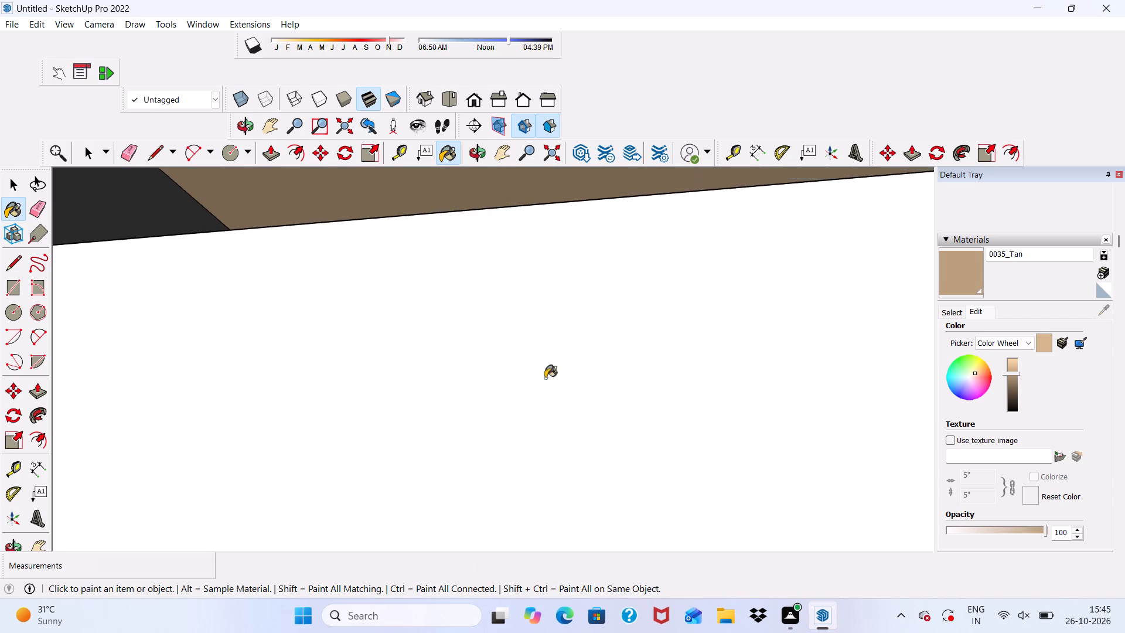
{"action": "scroll", "coordinate": [545, 378], "scroll_direction": "down", "scroll_amount": 19}
{"action": "middle_click_drag", "start_coordinate": [602, 411], "coordinate": [613, 556]}
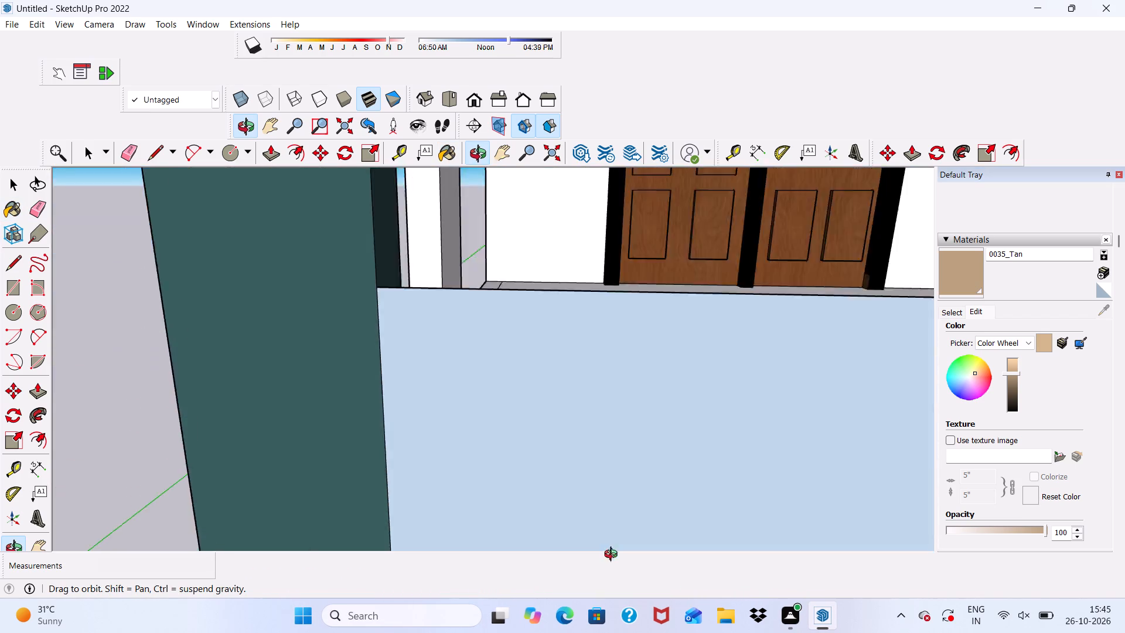
{"action": "middle_click_drag", "start_coordinate": [613, 556], "coordinate": [623, 485]}
{"action": "scroll", "coordinate": [625, 459], "scroll_direction": "up", "scroll_amount": 1}
{"action": "scroll", "coordinate": [566, 396], "scroll_direction": "down", "scroll_amount": 4}
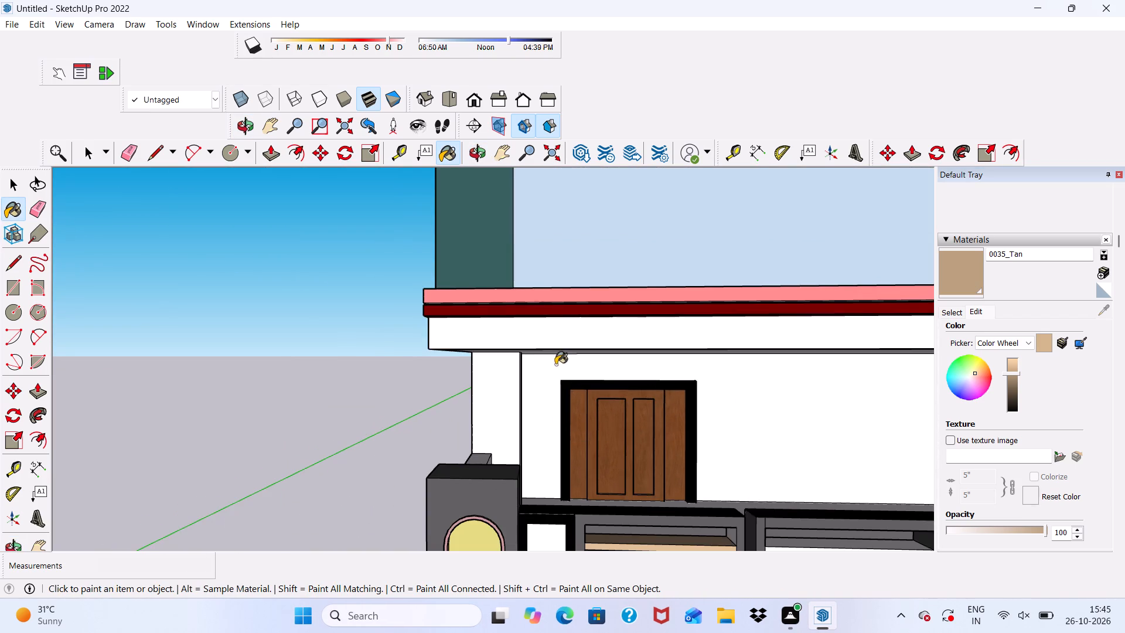
{"action": "scroll", "coordinate": [568, 427], "scroll_direction": "down", "scroll_amount": 4}
{"action": "scroll", "coordinate": [622, 419], "scroll_direction": "down", "scroll_amount": 2}
{"action": "scroll", "coordinate": [748, 382], "scroll_direction": "down", "scroll_amount": 3}
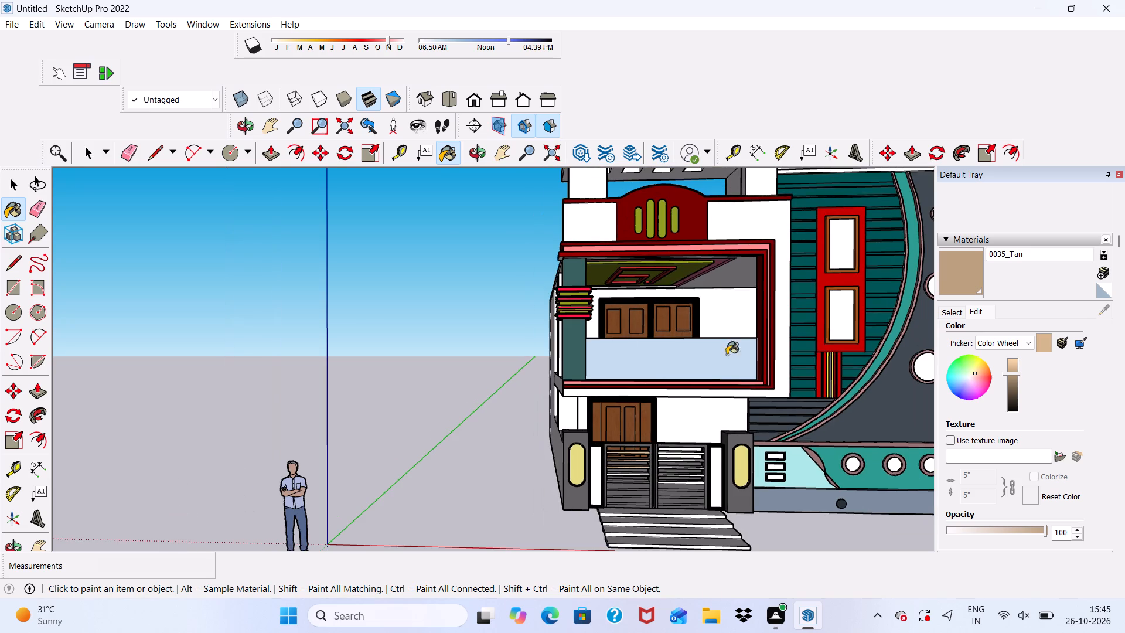
{"action": "scroll", "coordinate": [601, 430], "scroll_direction": "down", "scroll_amount": 3}
{"action": "scroll", "coordinate": [623, 472], "scroll_direction": "up", "scroll_amount": 5}
{"action": "scroll", "coordinate": [624, 472], "scroll_direction": "down", "scroll_amount": 1}
{"action": "scroll", "coordinate": [628, 474], "scroll_direction": "up", "scroll_amount": 17}
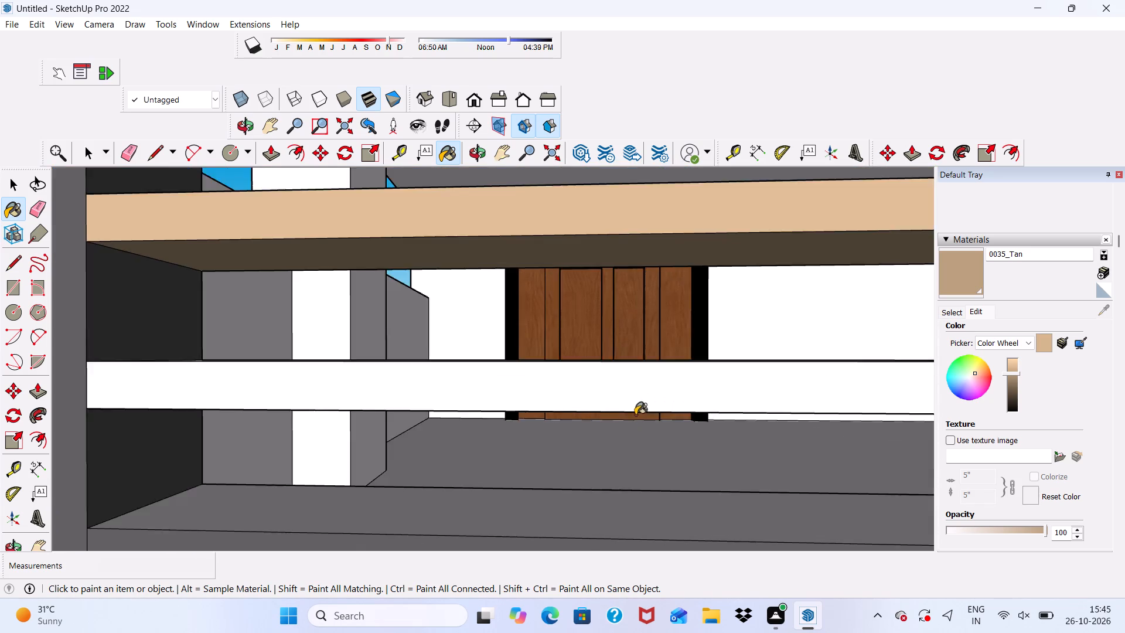
{"action": "scroll", "coordinate": [635, 415], "scroll_direction": "up", "scroll_amount": 5}
{"action": "scroll", "coordinate": [645, 407], "scroll_direction": "down", "scroll_amount": 1}
{"action": "left_click", "coordinate": [646, 394]}
{"action": "middle_click_drag", "start_coordinate": [646, 394], "coordinate": [640, 466]}
{"action": "left_click", "coordinate": [622, 410]}
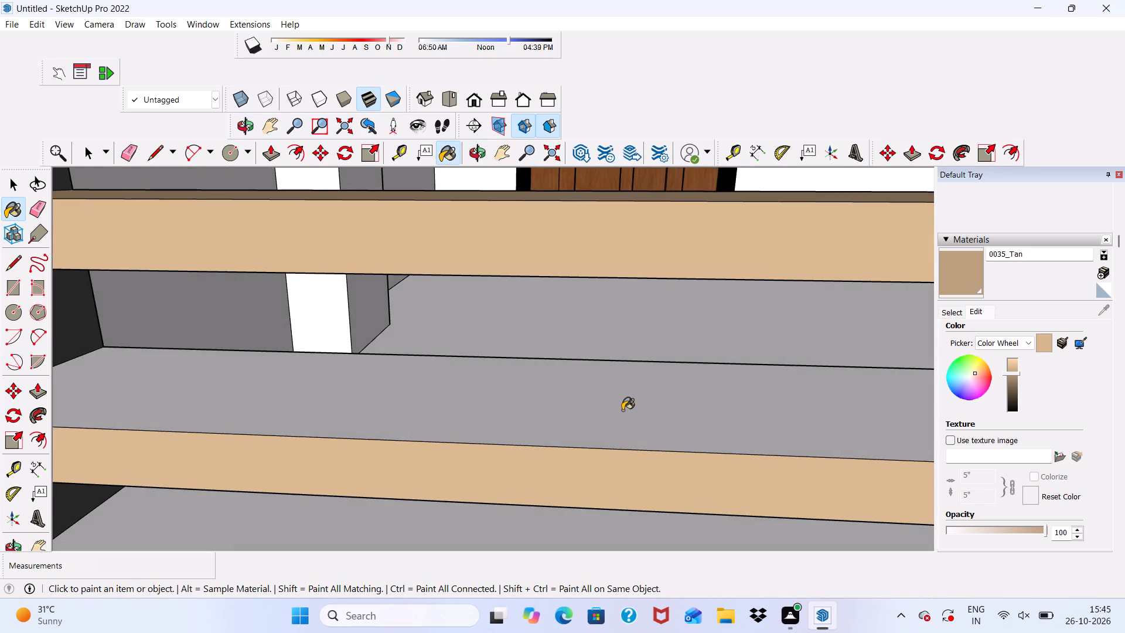
{"action": "middle_click_drag", "start_coordinate": [602, 443], "coordinate": [628, 266]}
{"action": "scroll", "coordinate": [587, 352], "scroll_direction": "down", "scroll_amount": 1}
{"action": "left_click", "coordinate": [580, 294]}
Paint the ledge on top of the lower boards 0035_Tan on the gate leaf farther from the teal wall.
{"action": "scroll", "coordinate": [568, 349], "scroll_direction": "down", "scroll_amount": 2}
{"action": "middle_click_drag", "start_coordinate": [567, 410], "coordinate": [547, 479]}
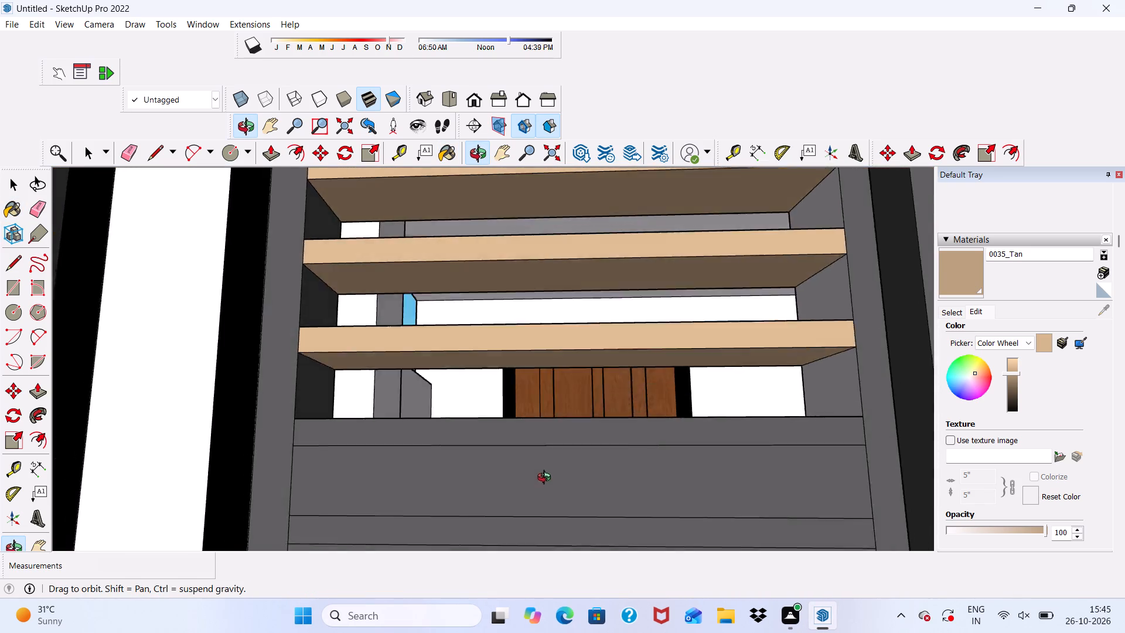
{"action": "middle_click_drag", "start_coordinate": [547, 479], "coordinate": [502, 583]}
{"action": "left_click", "coordinate": [535, 423]}
On the gate leaf nearer the teal wall, paint the uppermost slat's front and underside and the second slat's front 0035_Tan.
{"action": "scroll", "coordinate": [531, 461], "scroll_direction": "down", "scroll_amount": 8}
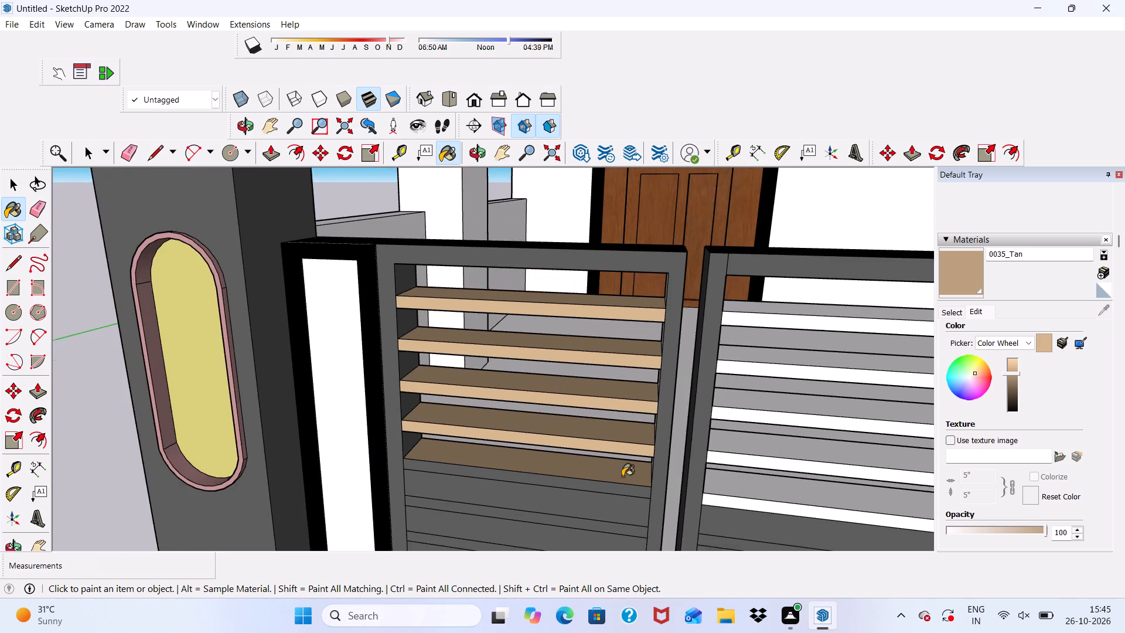
{"action": "scroll", "coordinate": [622, 477], "scroll_direction": "down", "scroll_amount": 2}
{"action": "middle_click_drag", "start_coordinate": [639, 485], "coordinate": [725, 394]}
{"action": "scroll", "coordinate": [725, 394], "scroll_direction": "down", "scroll_amount": 1}
{"action": "scroll", "coordinate": [719, 326], "scroll_direction": "up", "scroll_amount": 4}
{"action": "scroll", "coordinate": [723, 335], "scroll_direction": "down", "scroll_amount": 1}
{"action": "scroll", "coordinate": [722, 368], "scroll_direction": "up", "scroll_amount": 8}
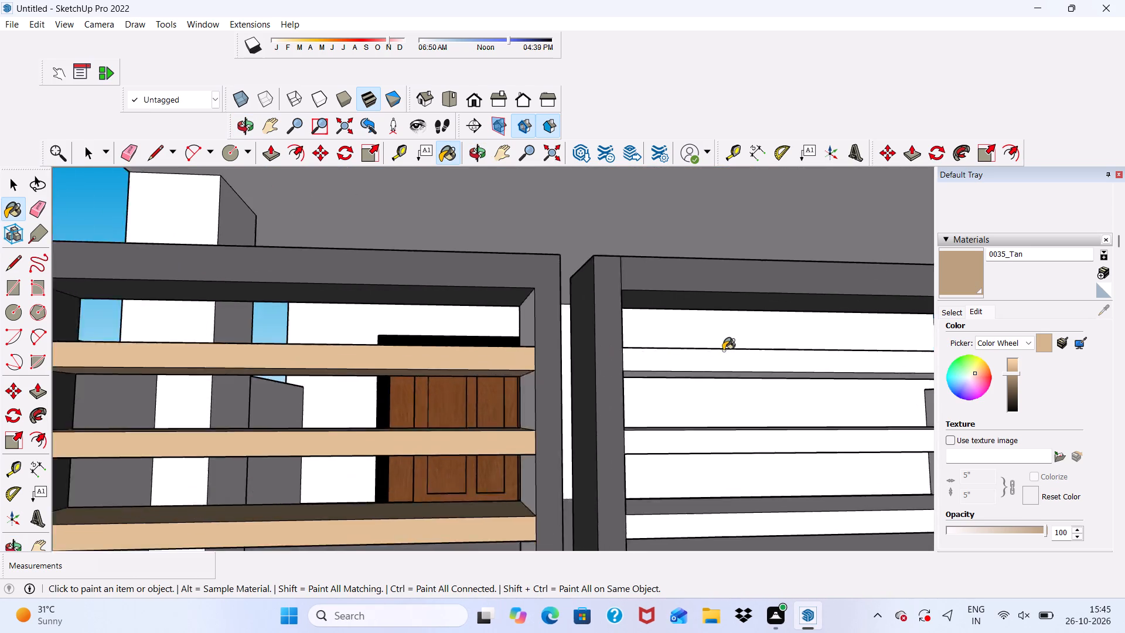
{"action": "scroll", "coordinate": [723, 350], "scroll_direction": "down", "scroll_amount": 3}
{"action": "middle_click_drag", "start_coordinate": [615, 407], "coordinate": [613, 399]}
{"action": "scroll", "coordinate": [613, 385], "scroll_direction": "up", "scroll_amount": 3}
{"action": "left_click", "coordinate": [669, 350]}
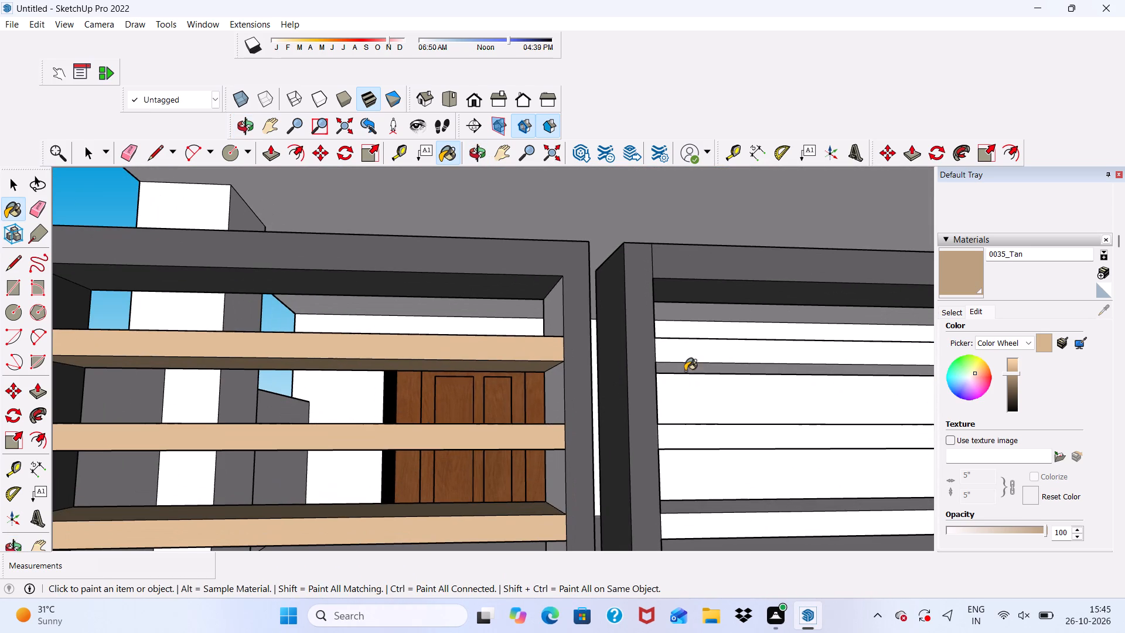
{"action": "left_click", "coordinate": [689, 367]}
{"action": "left_click", "coordinate": [694, 436]}
Paint the top faces of all five slats 0035_Tan on the gate leaf nearer the teal wall.
{"action": "scroll", "coordinate": [626, 361], "scroll_direction": "down", "scroll_amount": 5}
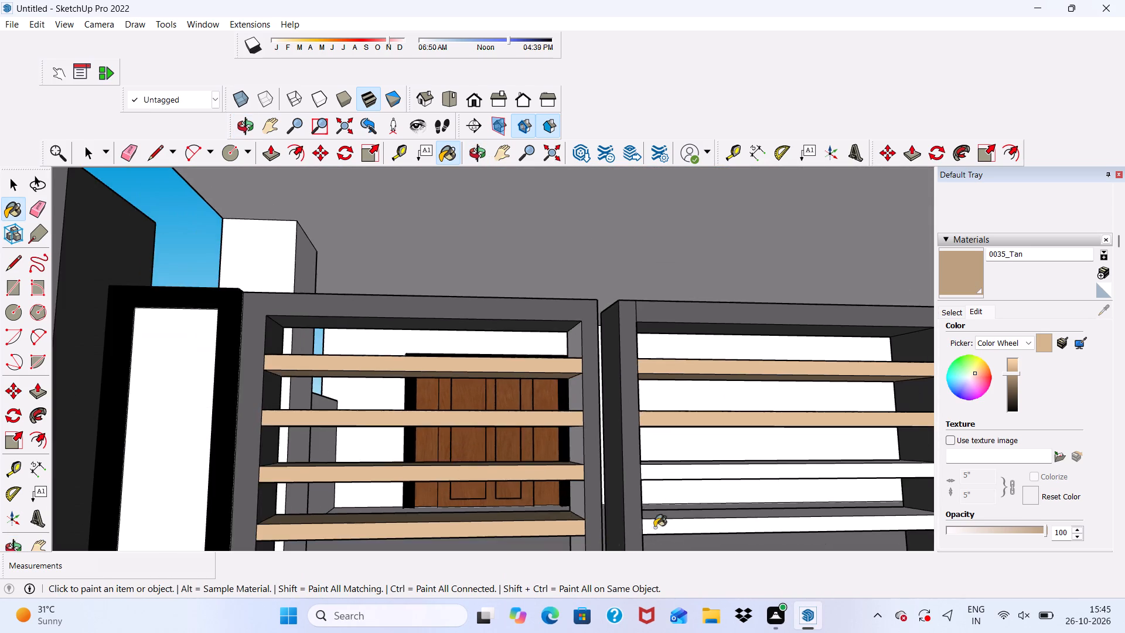
{"action": "middle_click_drag", "start_coordinate": [672, 491], "coordinate": [628, 523]}
{"action": "scroll", "coordinate": [626, 495], "scroll_direction": "up", "scroll_amount": 1}
{"action": "scroll", "coordinate": [615, 417], "scroll_direction": "down", "scroll_amount": 5}
{"action": "scroll", "coordinate": [631, 516], "scroll_direction": "up", "scroll_amount": 5}
{"action": "scroll", "coordinate": [587, 409], "scroll_direction": "down", "scroll_amount": 4}
{"action": "middle_click_drag", "start_coordinate": [586, 416], "coordinate": [593, 506]}
{"action": "scroll", "coordinate": [578, 403], "scroll_direction": "up", "scroll_amount": 5}
{"action": "scroll", "coordinate": [578, 403], "scroll_direction": "down", "scroll_amount": 1}
{"action": "scroll", "coordinate": [565, 416], "scroll_direction": "up", "scroll_amount": 4}
{"action": "left_click", "coordinate": [564, 403]}
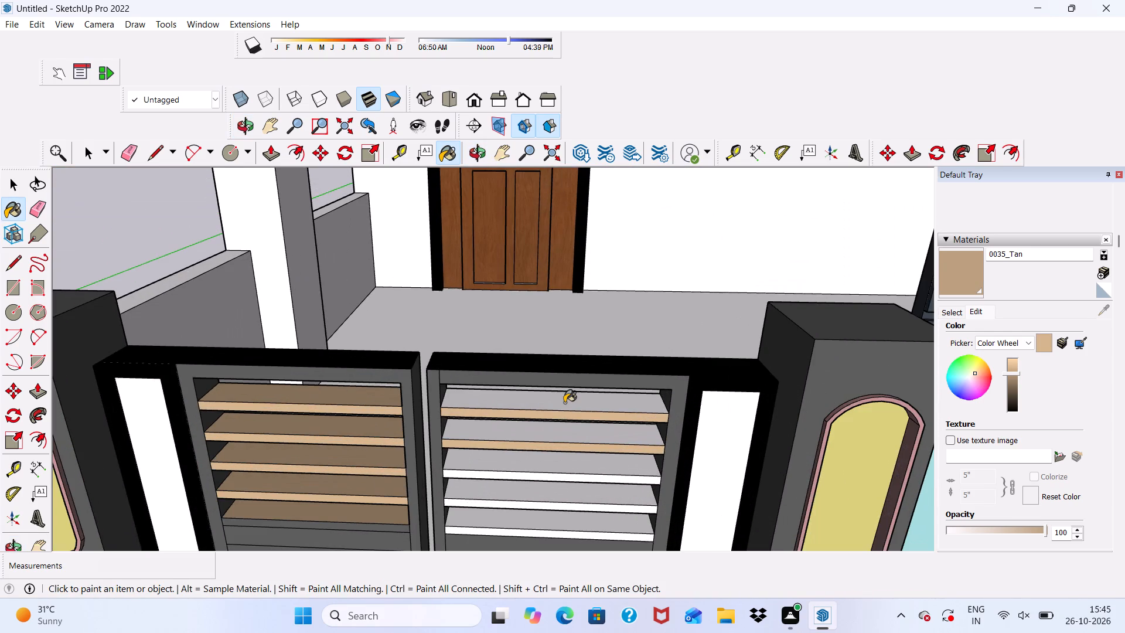
{"action": "scroll", "coordinate": [563, 426], "scroll_direction": "up", "scroll_amount": 2}
{"action": "left_click", "coordinate": [561, 434]}
{"action": "left_click", "coordinate": [555, 478]}
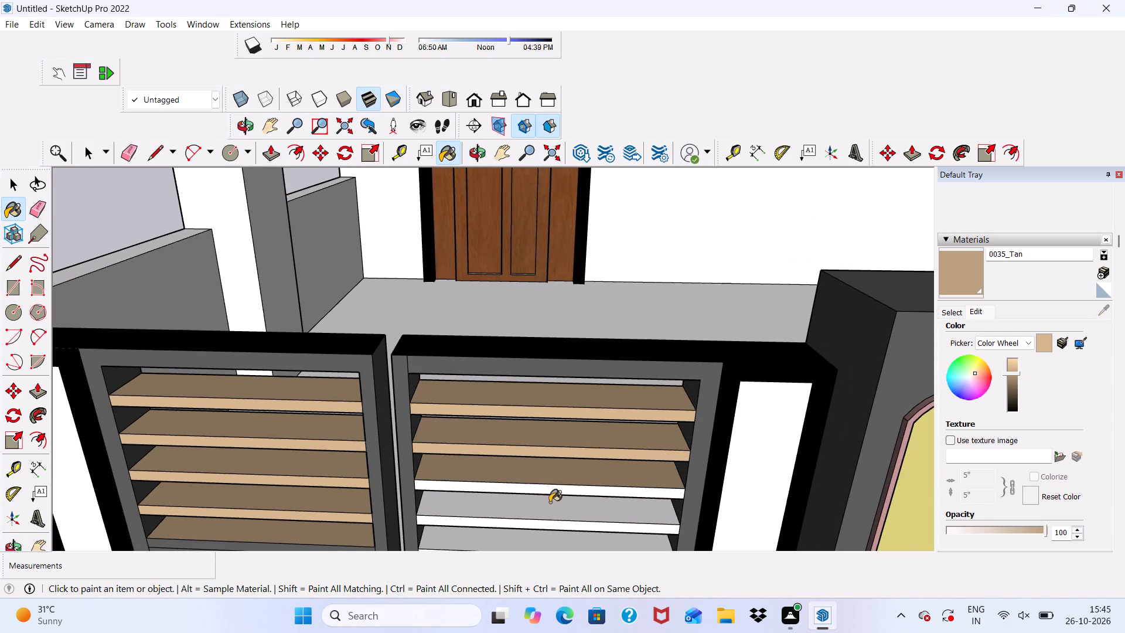
{"action": "left_click", "coordinate": [547, 509]}
{"action": "scroll", "coordinate": [542, 456], "scroll_direction": "down", "scroll_amount": 5}
{"action": "scroll", "coordinate": [540, 508], "scroll_direction": "up", "scroll_amount": 4}
{"action": "left_click", "coordinate": [539, 519]}
Paint the front faces of the third, fourth and fifth slats 0035_Tan on the gate leaf nearer the teal wall.
{"action": "scroll", "coordinate": [538, 509], "scroll_direction": "down", "scroll_amount": 1}
{"action": "middle_click_drag", "start_coordinate": [538, 509], "coordinate": [534, 462]}
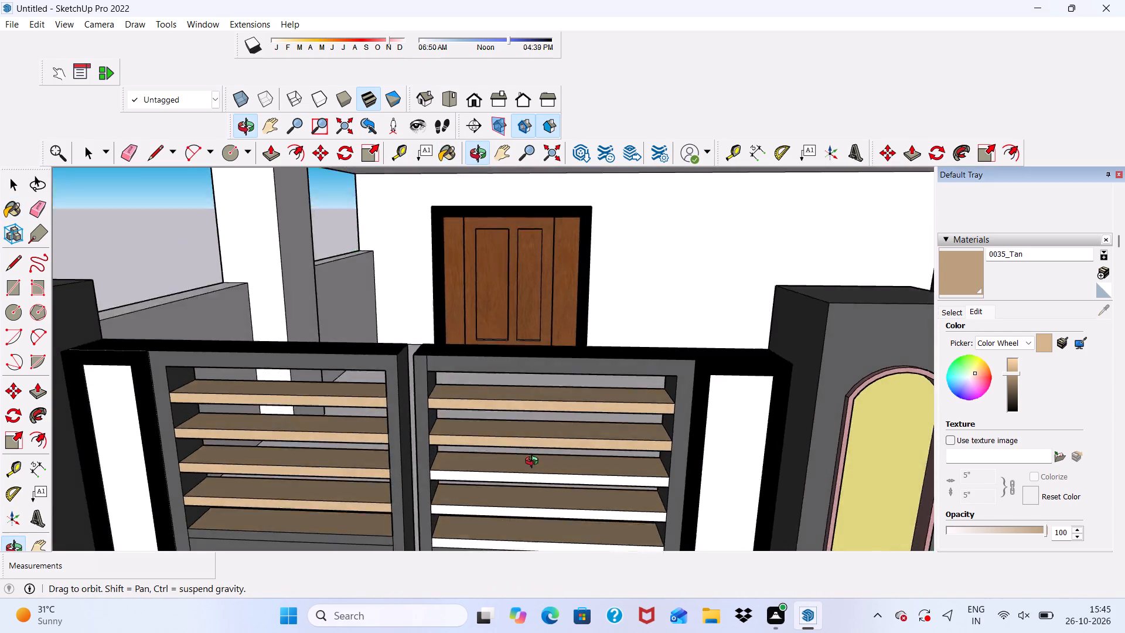
{"action": "middle_click_drag", "start_coordinate": [534, 462], "coordinate": [526, 506]}
{"action": "scroll", "coordinate": [500, 564], "scroll_direction": "up", "scroll_amount": 8}
{"action": "left_click", "coordinate": [492, 535]}
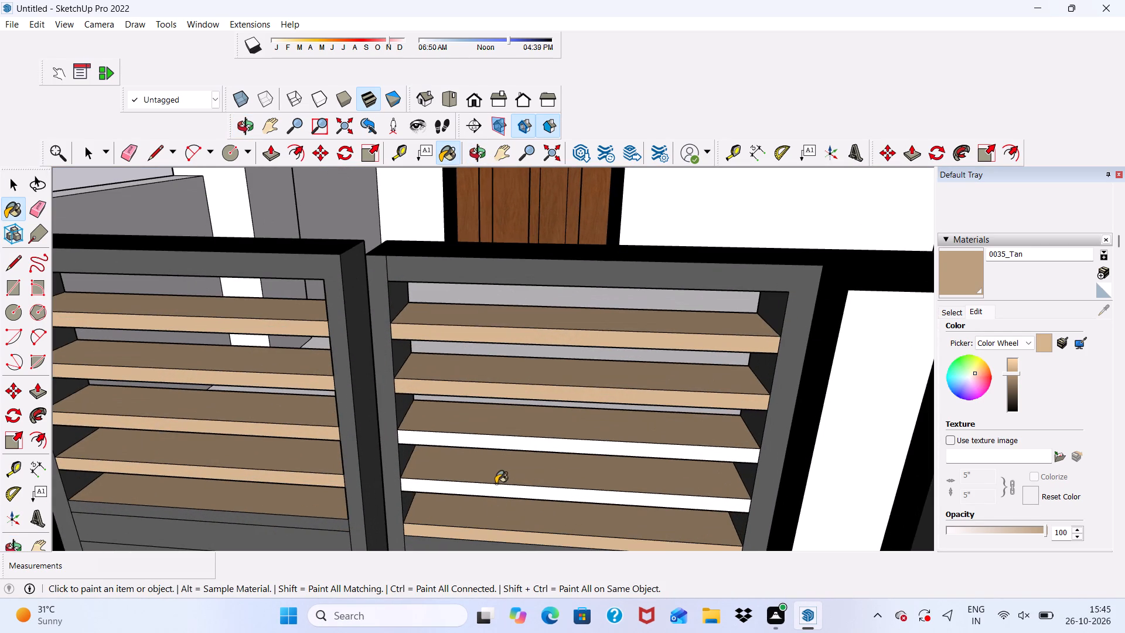
{"action": "left_click", "coordinate": [492, 493]}
{"action": "left_click", "coordinate": [510, 440]}
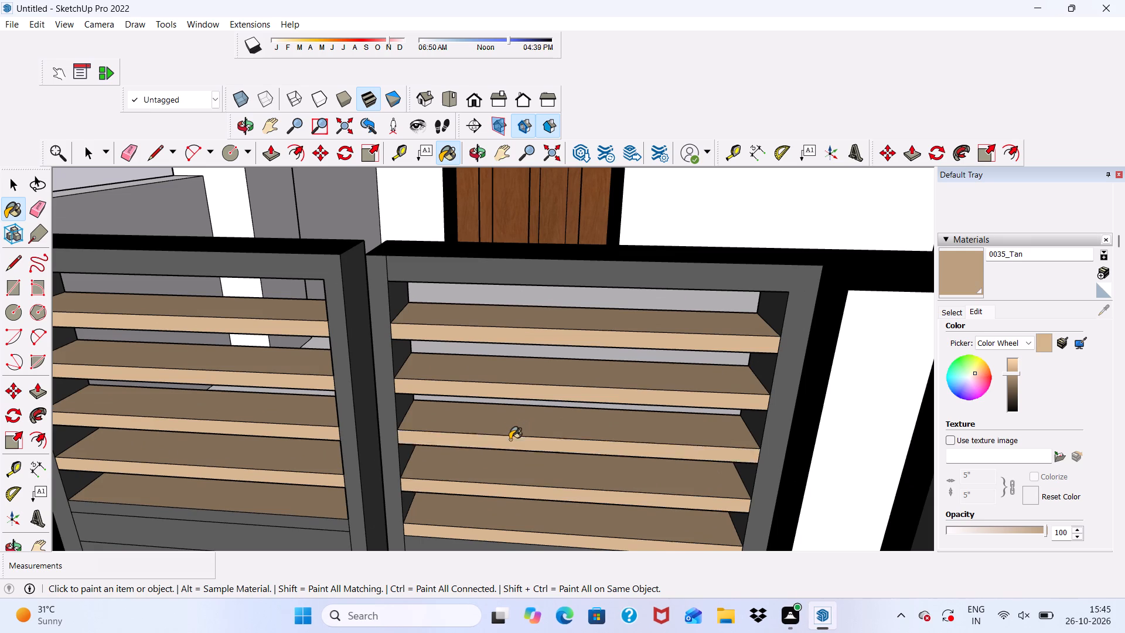
Paint the frame's inner side faces between the slats 0134_DimGray, at the centre edge of the leaf farther from the teal wall.
{"action": "scroll", "coordinate": [509, 460], "scroll_direction": "down", "scroll_amount": 4}
{"action": "middle_click_drag", "start_coordinate": [529, 460], "coordinate": [391, 390]}
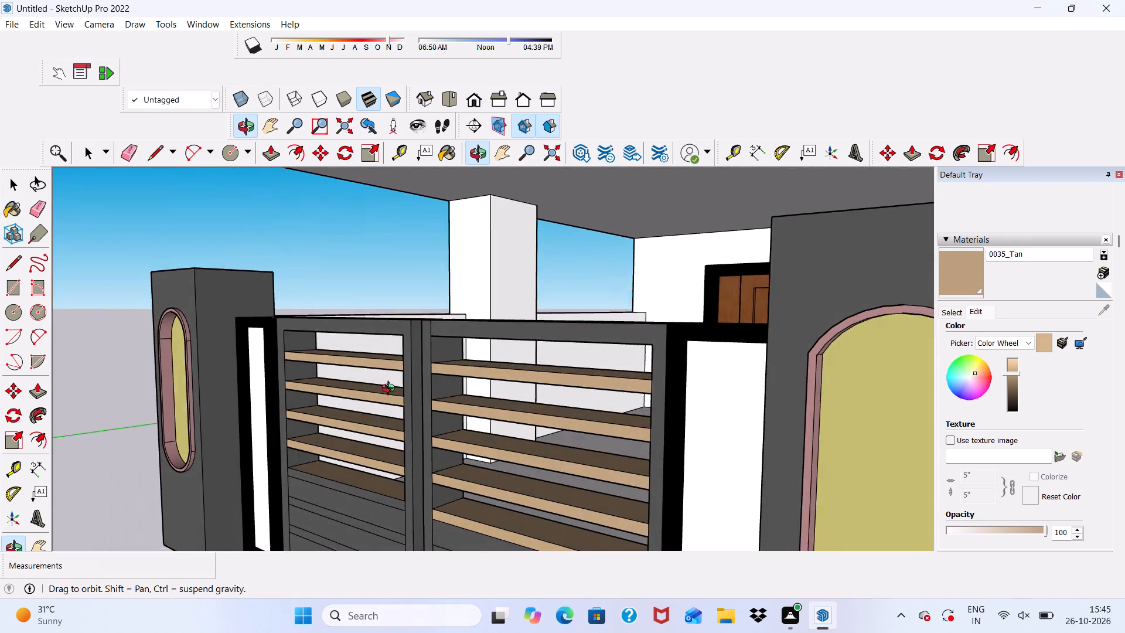
{"action": "middle_click_drag", "start_coordinate": [391, 390], "coordinate": [489, 348]}
{"action": "scroll", "coordinate": [519, 358], "scroll_direction": "down", "scroll_amount": 5}
{"action": "middle_click_drag", "start_coordinate": [397, 420], "coordinate": [552, 419]}
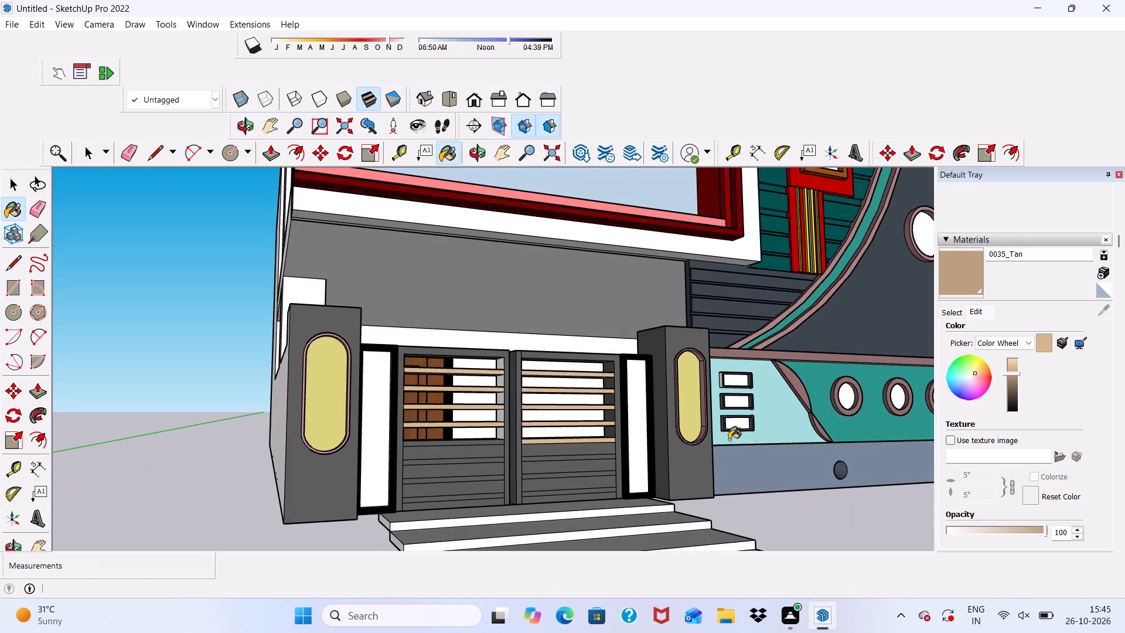
{"action": "left_click", "coordinate": [953, 310]}
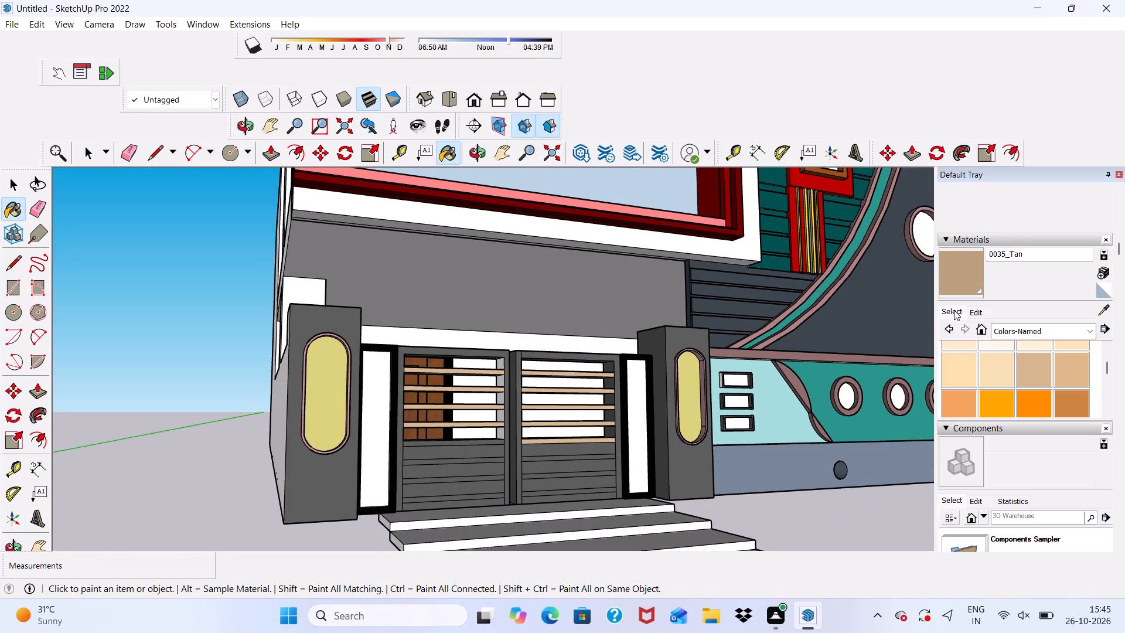
{"action": "scroll", "coordinate": [983, 376], "scroll_direction": "down", "scroll_amount": 13}
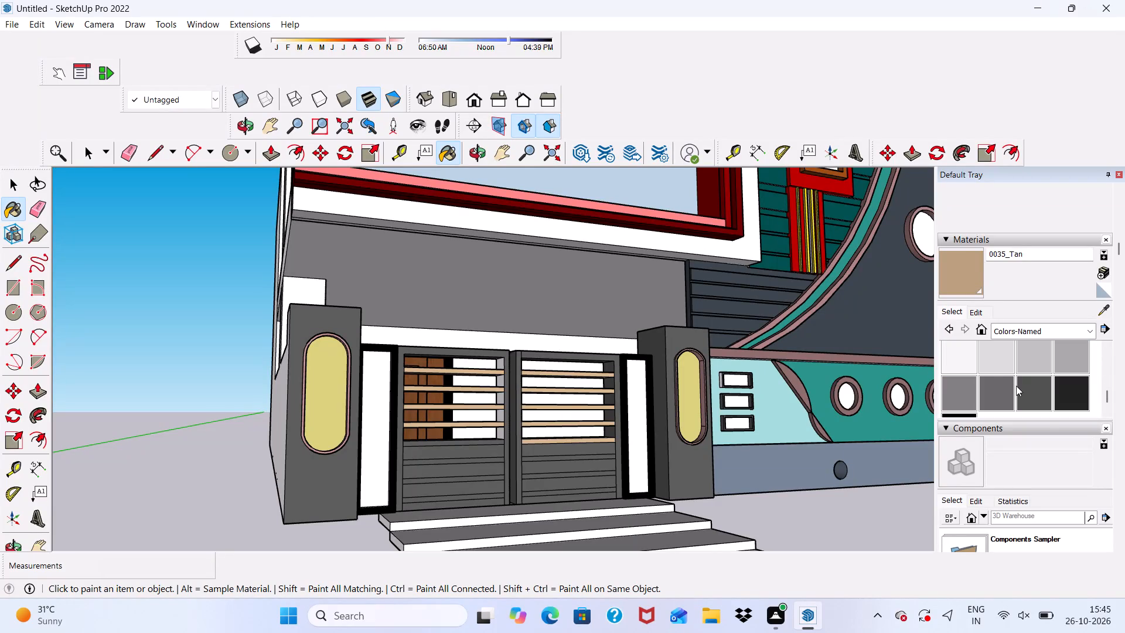
{"action": "left_click", "coordinate": [991, 387]}
{"action": "scroll", "coordinate": [560, 426], "scroll_direction": "up", "scroll_amount": 13}
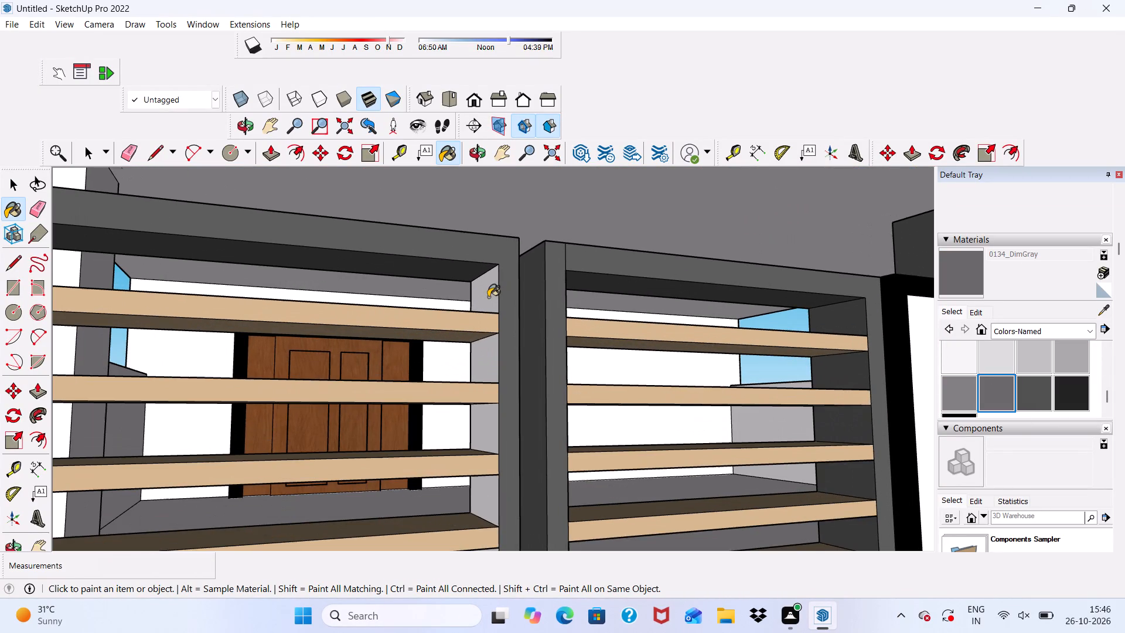
{"action": "left_click", "coordinate": [488, 297]}
{"action": "left_click", "coordinate": [484, 352]}
{"action": "left_click", "coordinate": [485, 410]}
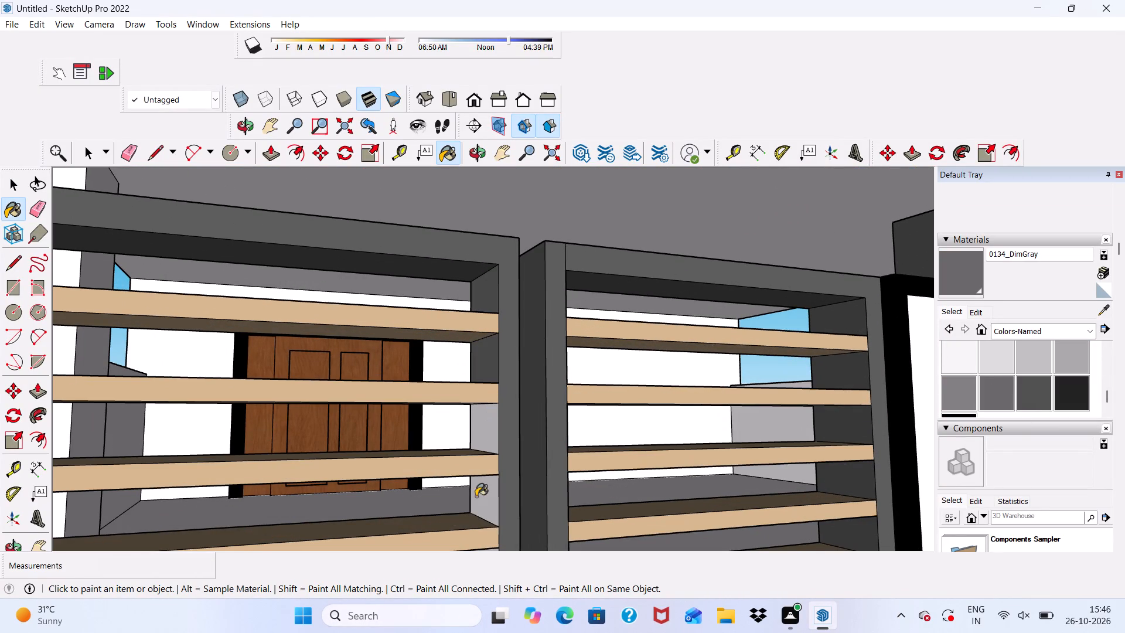
{"action": "left_click", "coordinate": [483, 495]}
{"action": "scroll", "coordinate": [452, 408], "scroll_direction": "down", "scroll_amount": 4}
{"action": "scroll", "coordinate": [462, 460], "scroll_direction": "up", "scroll_amount": 8}
{"action": "left_click", "coordinate": [462, 449]}
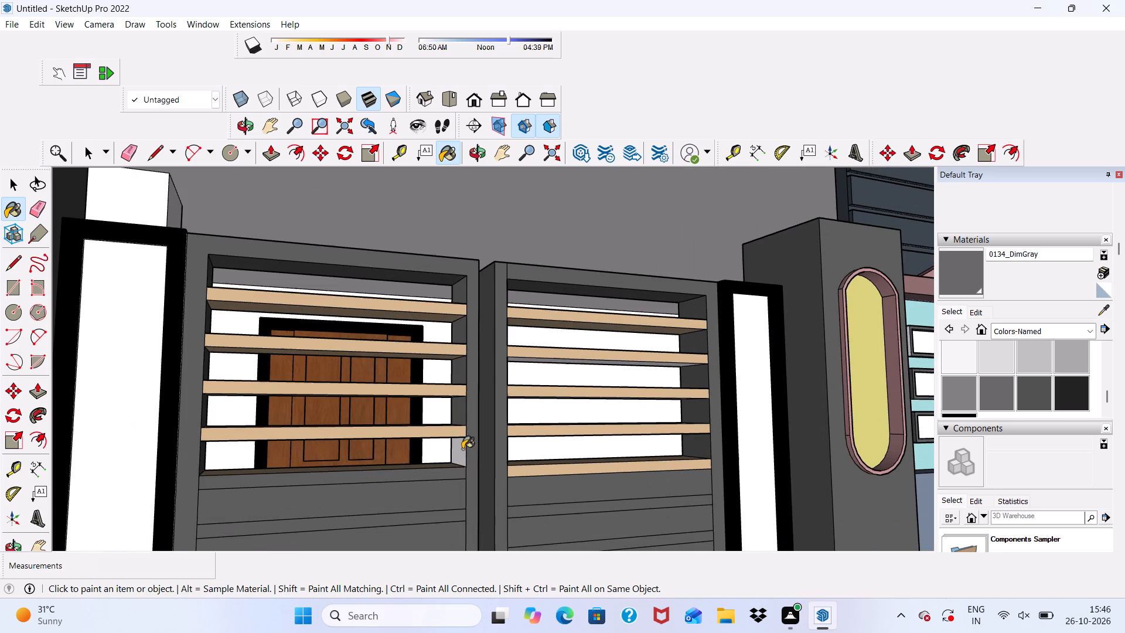
Examine both gate leaves from several angles to check the painted frames and slats.
{"action": "middle_click_drag", "start_coordinate": [463, 448], "coordinate": [274, 464]}
{"action": "scroll", "coordinate": [307, 461], "scroll_direction": "down", "scroll_amount": 4}
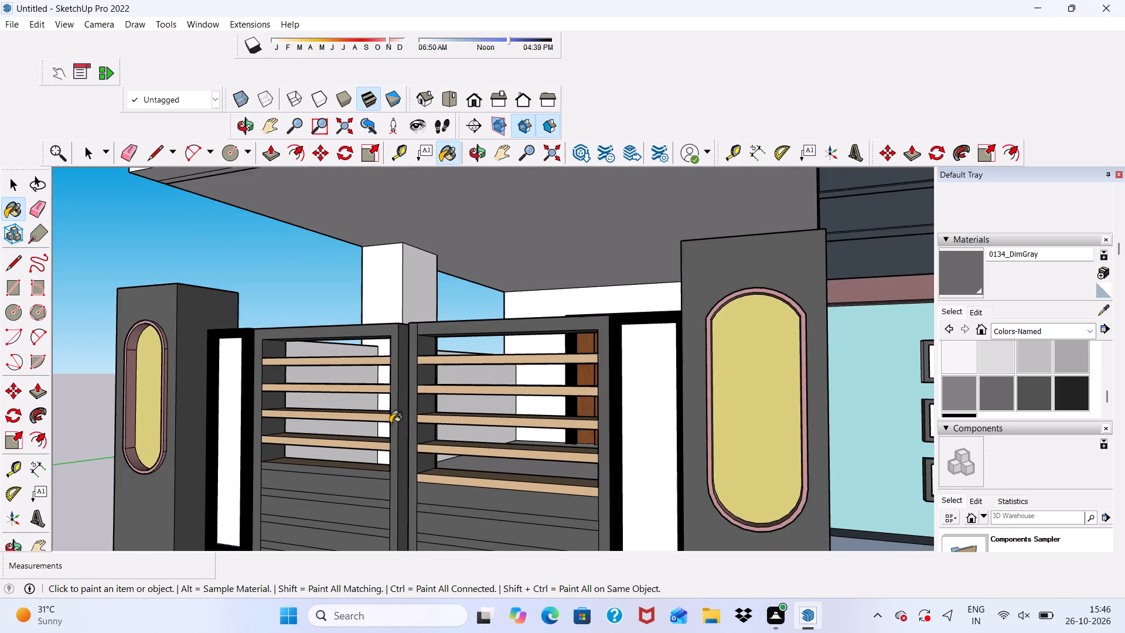
{"action": "middle_click_drag", "start_coordinate": [391, 427], "coordinate": [415, 560]}
{"action": "key", "text": "space"}
{"action": "scroll", "coordinate": [410, 350], "scroll_direction": "down", "scroll_amount": 3}
{"action": "middle_click_drag", "start_coordinate": [404, 443], "coordinate": [489, 362]}
{"action": "scroll", "coordinate": [505, 462], "scroll_direction": "down", "scroll_amount": 1}
{"action": "scroll", "coordinate": [488, 491], "scroll_direction": "up", "scroll_amount": 4}
{"action": "scroll", "coordinate": [473, 521], "scroll_direction": "down", "scroll_amount": 5}
{"action": "middle_click_drag", "start_coordinate": [420, 554], "coordinate": [522, 483]}
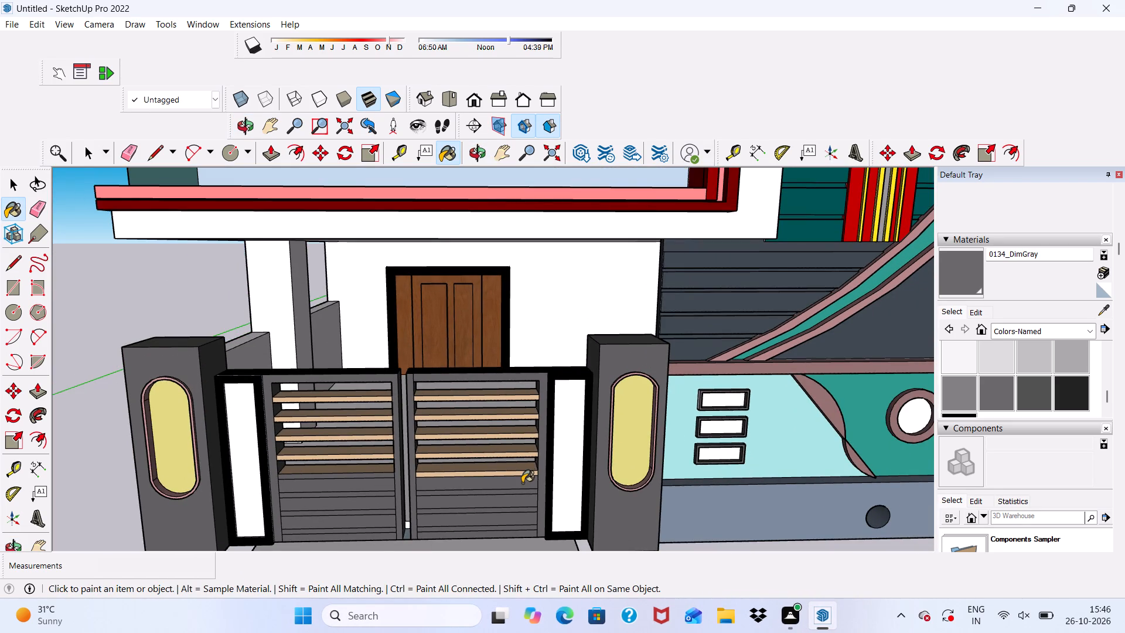
{"action": "middle_click_drag", "start_coordinate": [522, 483], "coordinate": [522, 484]}
{"action": "scroll", "coordinate": [468, 478], "scroll_direction": "up", "scroll_amount": 6}
{"action": "scroll", "coordinate": [404, 433], "scroll_direction": "down", "scroll_amount": 3}
{"action": "middle_click_drag", "start_coordinate": [403, 433], "coordinate": [452, 380]}
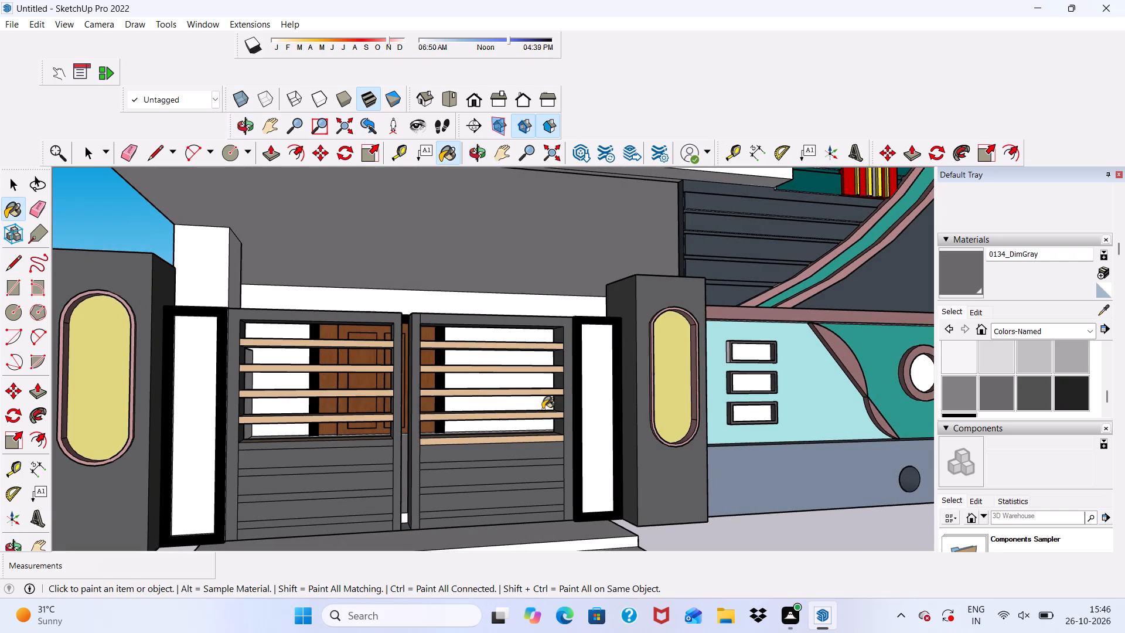
Paint the inner face of the gate side panel farther from the teal wall with the Cast-in-place Concrete pattern.
{"action": "left_click", "coordinate": [1085, 331]}
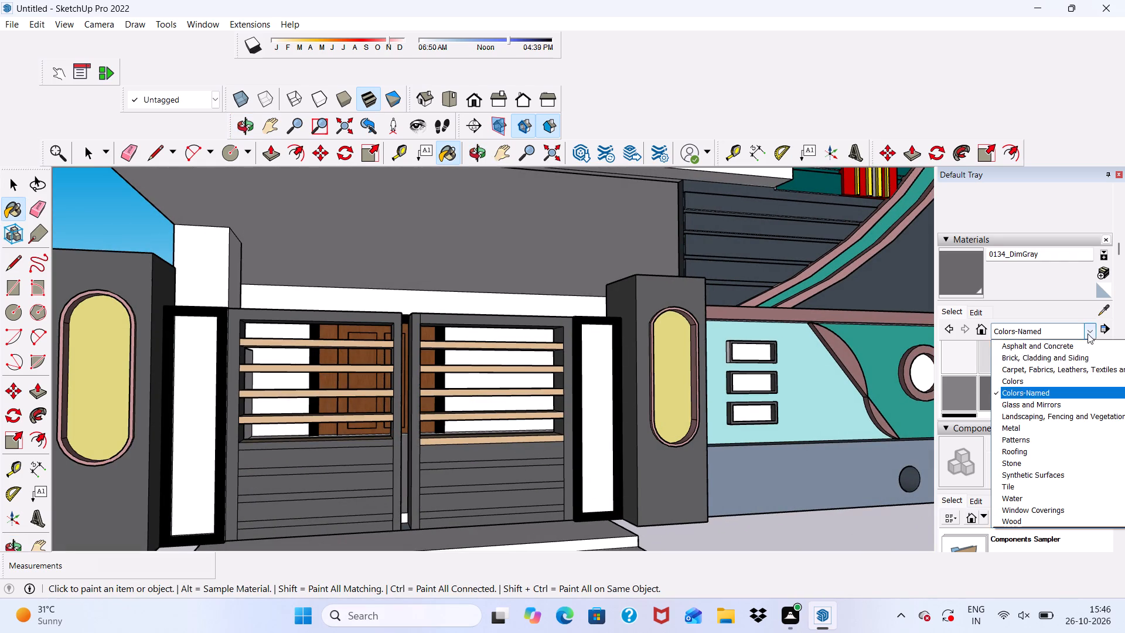
{"action": "left_click", "coordinate": [1040, 438]}
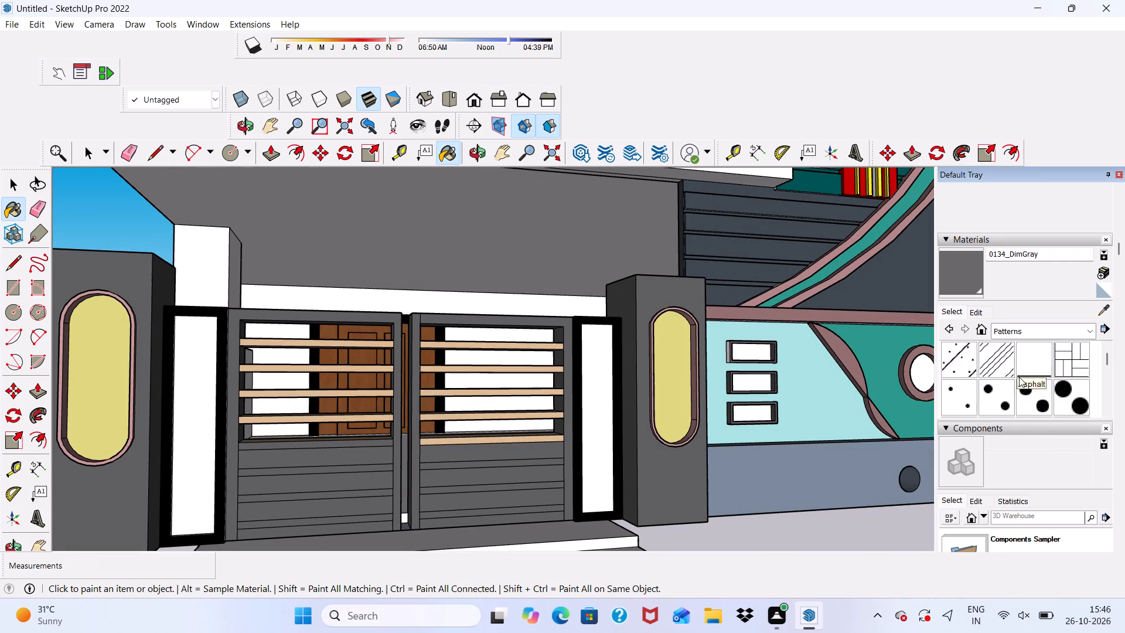
{"action": "scroll", "coordinate": [1019, 377], "scroll_direction": "down", "scroll_amount": 4}
{"action": "scroll", "coordinate": [1014, 375], "scroll_direction": "up", "scroll_amount": 1}
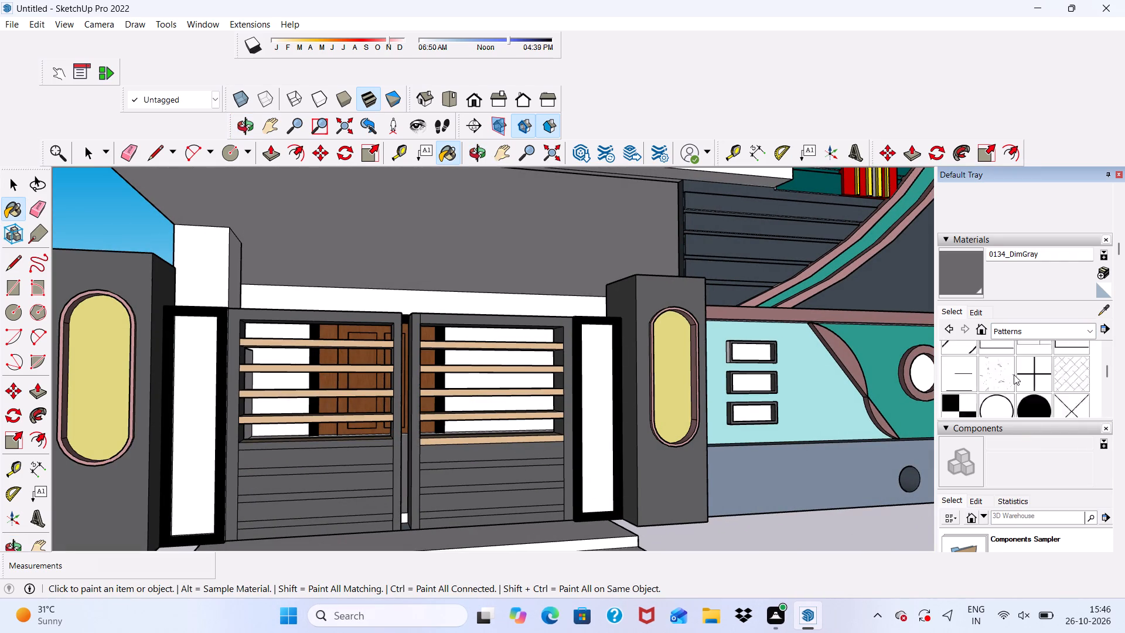
{"action": "scroll", "coordinate": [1014, 375], "scroll_direction": "up", "scroll_amount": 4}
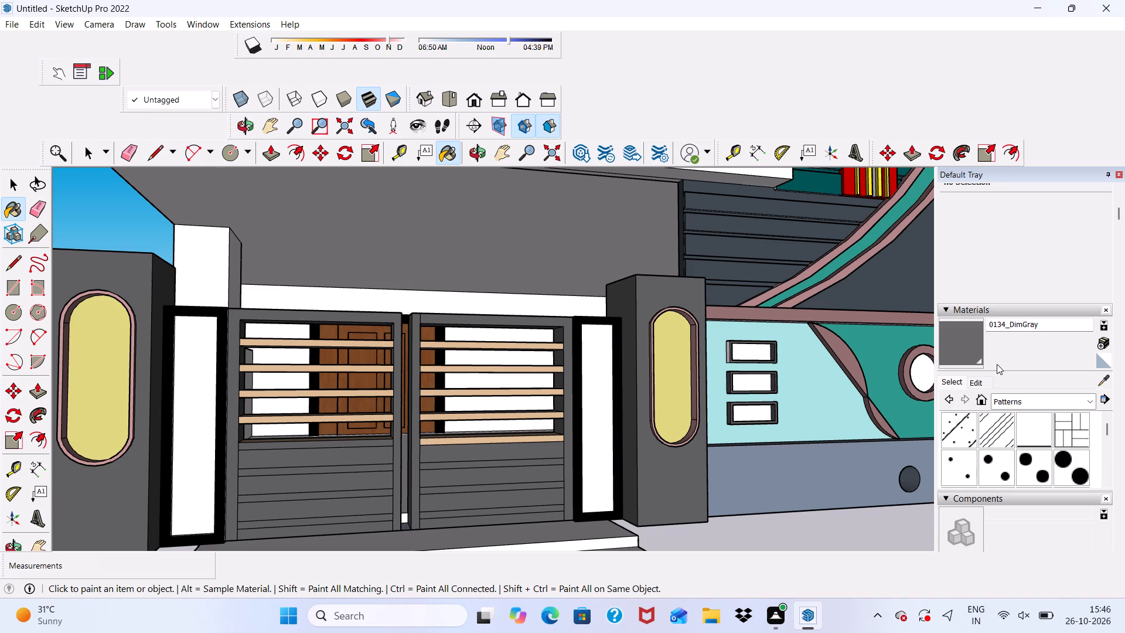
{"action": "scroll", "coordinate": [1003, 417], "scroll_direction": "up", "scroll_amount": 2}
{"action": "scroll", "coordinate": [1014, 452], "scroll_direction": "down", "scroll_amount": 3}
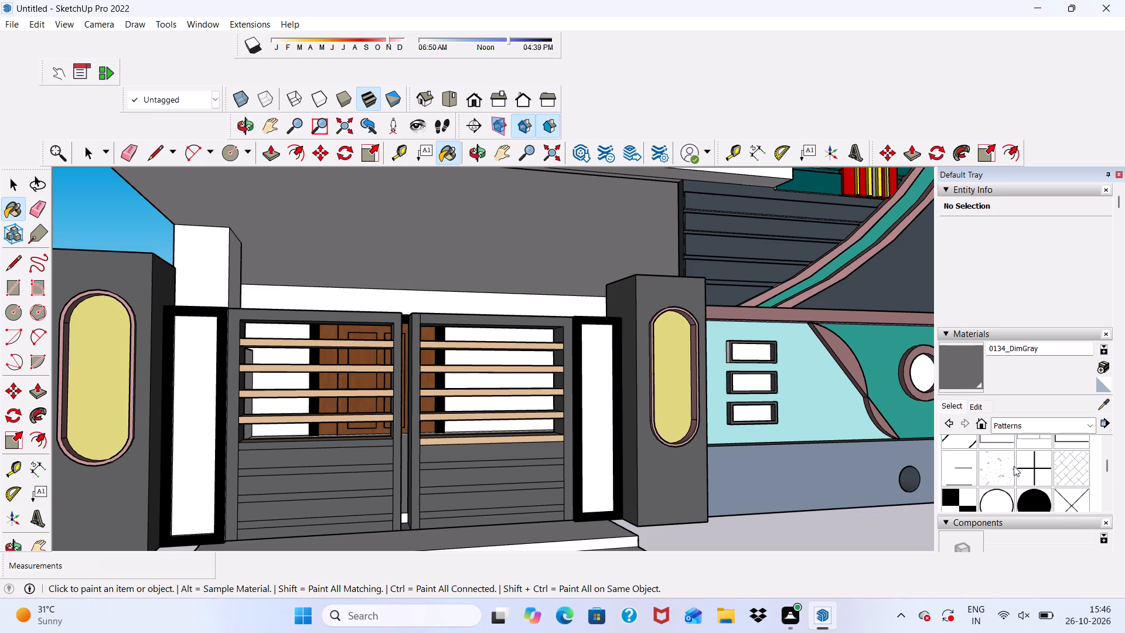
{"action": "left_click", "coordinate": [996, 470]}
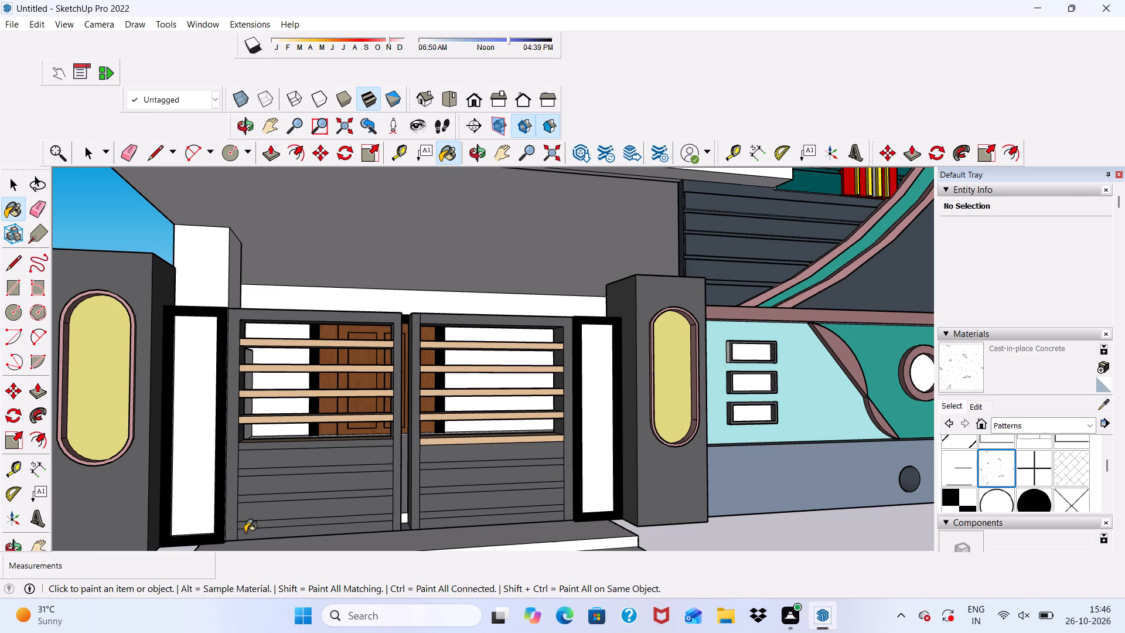
{"action": "scroll", "coordinate": [192, 520], "scroll_direction": "up", "scroll_amount": 1}
{"action": "left_click", "coordinate": [186, 427]}
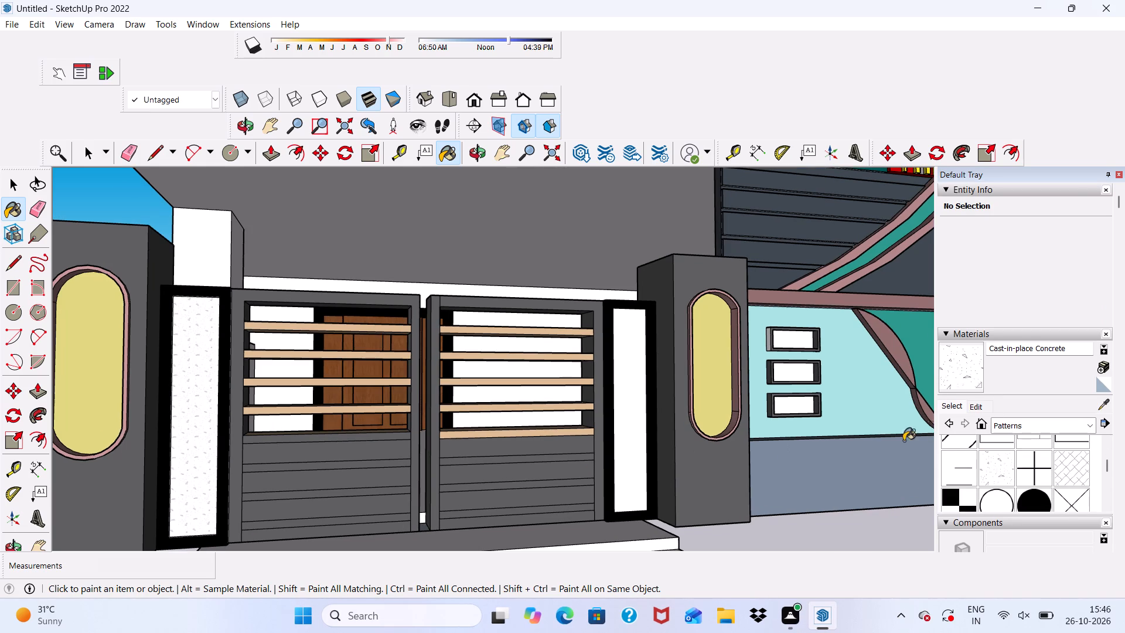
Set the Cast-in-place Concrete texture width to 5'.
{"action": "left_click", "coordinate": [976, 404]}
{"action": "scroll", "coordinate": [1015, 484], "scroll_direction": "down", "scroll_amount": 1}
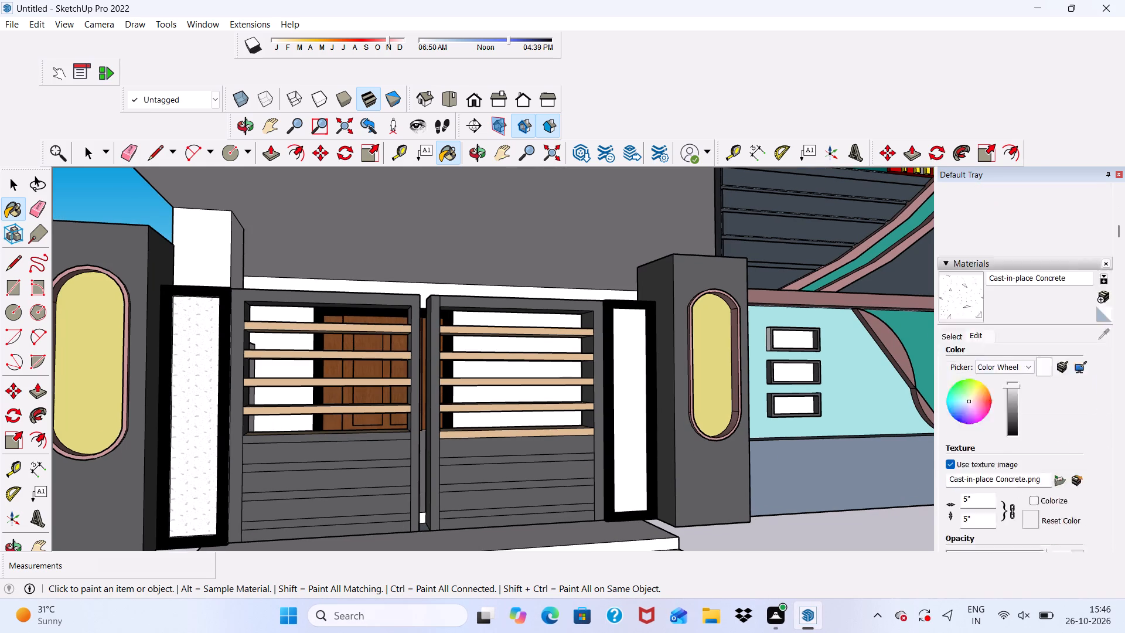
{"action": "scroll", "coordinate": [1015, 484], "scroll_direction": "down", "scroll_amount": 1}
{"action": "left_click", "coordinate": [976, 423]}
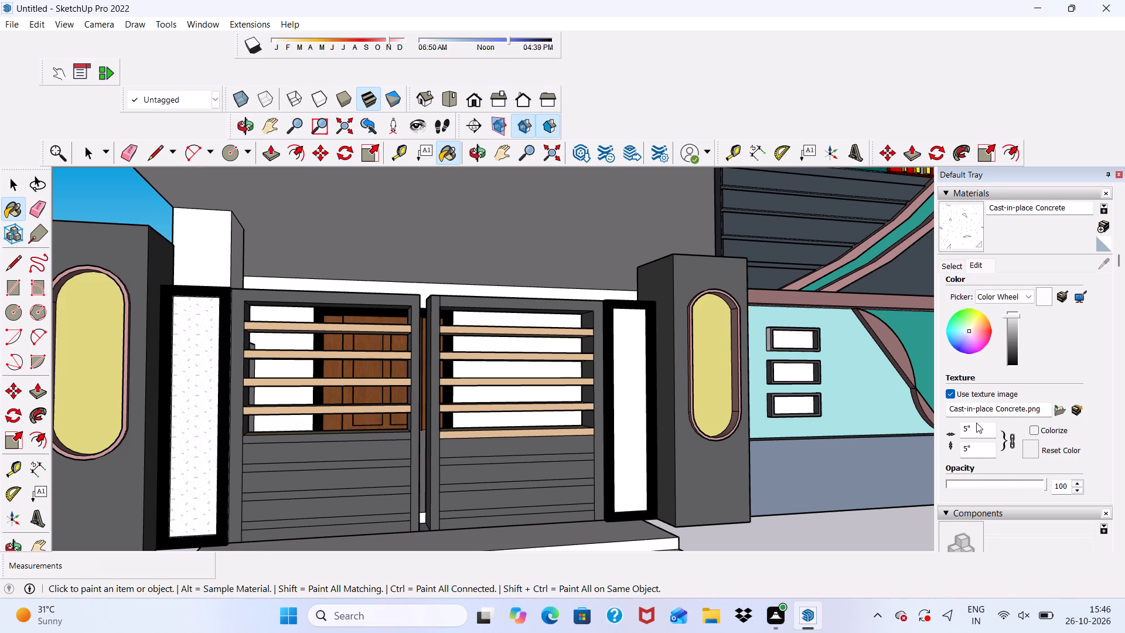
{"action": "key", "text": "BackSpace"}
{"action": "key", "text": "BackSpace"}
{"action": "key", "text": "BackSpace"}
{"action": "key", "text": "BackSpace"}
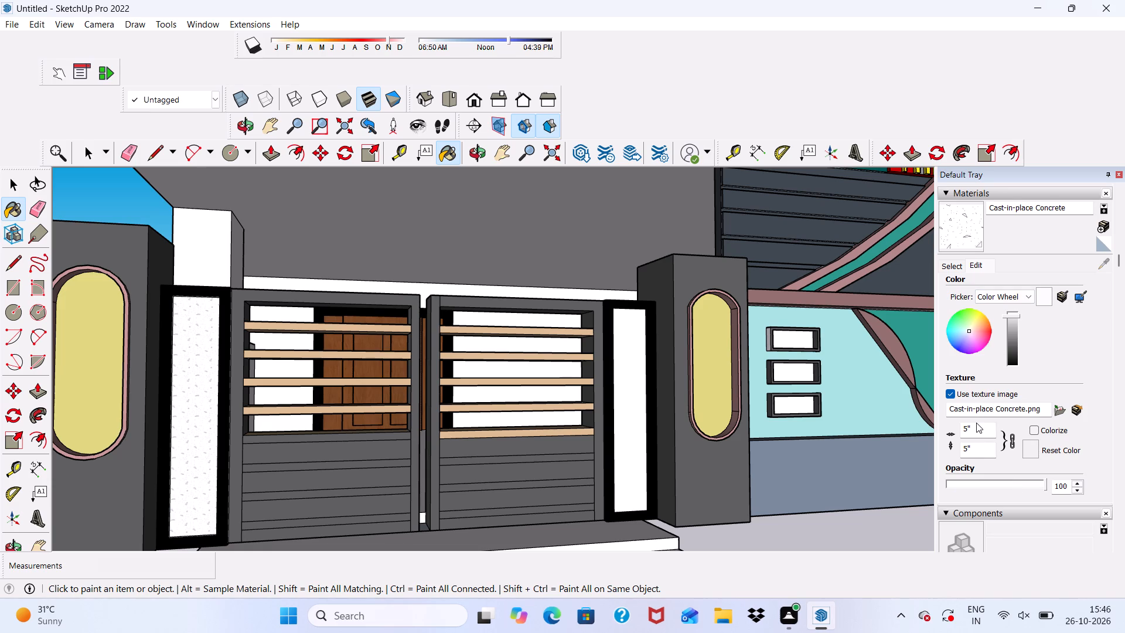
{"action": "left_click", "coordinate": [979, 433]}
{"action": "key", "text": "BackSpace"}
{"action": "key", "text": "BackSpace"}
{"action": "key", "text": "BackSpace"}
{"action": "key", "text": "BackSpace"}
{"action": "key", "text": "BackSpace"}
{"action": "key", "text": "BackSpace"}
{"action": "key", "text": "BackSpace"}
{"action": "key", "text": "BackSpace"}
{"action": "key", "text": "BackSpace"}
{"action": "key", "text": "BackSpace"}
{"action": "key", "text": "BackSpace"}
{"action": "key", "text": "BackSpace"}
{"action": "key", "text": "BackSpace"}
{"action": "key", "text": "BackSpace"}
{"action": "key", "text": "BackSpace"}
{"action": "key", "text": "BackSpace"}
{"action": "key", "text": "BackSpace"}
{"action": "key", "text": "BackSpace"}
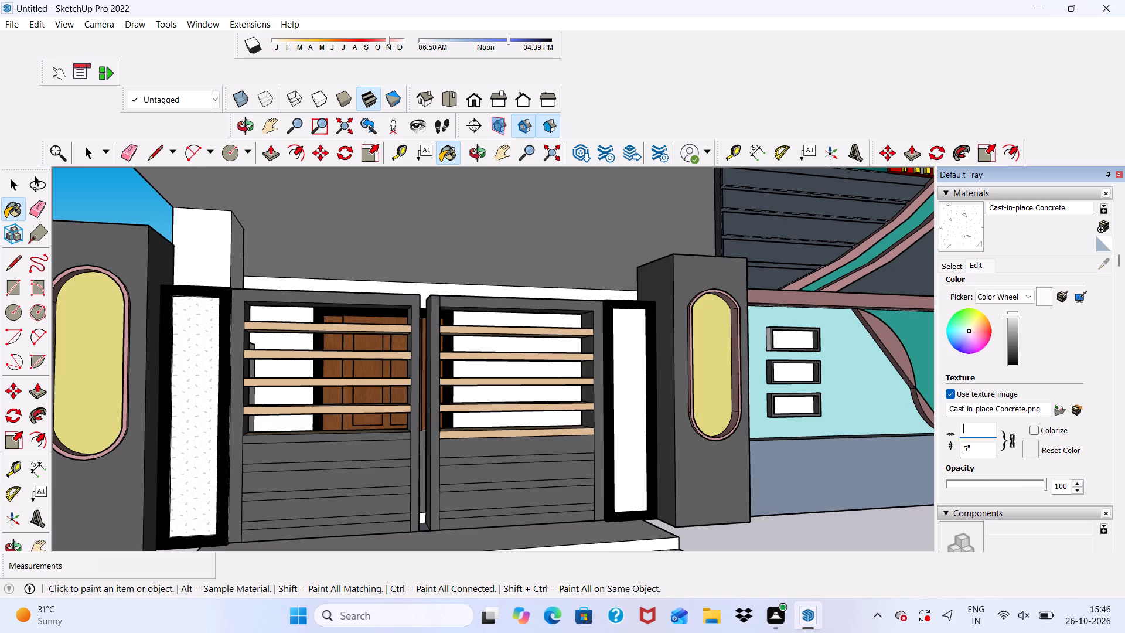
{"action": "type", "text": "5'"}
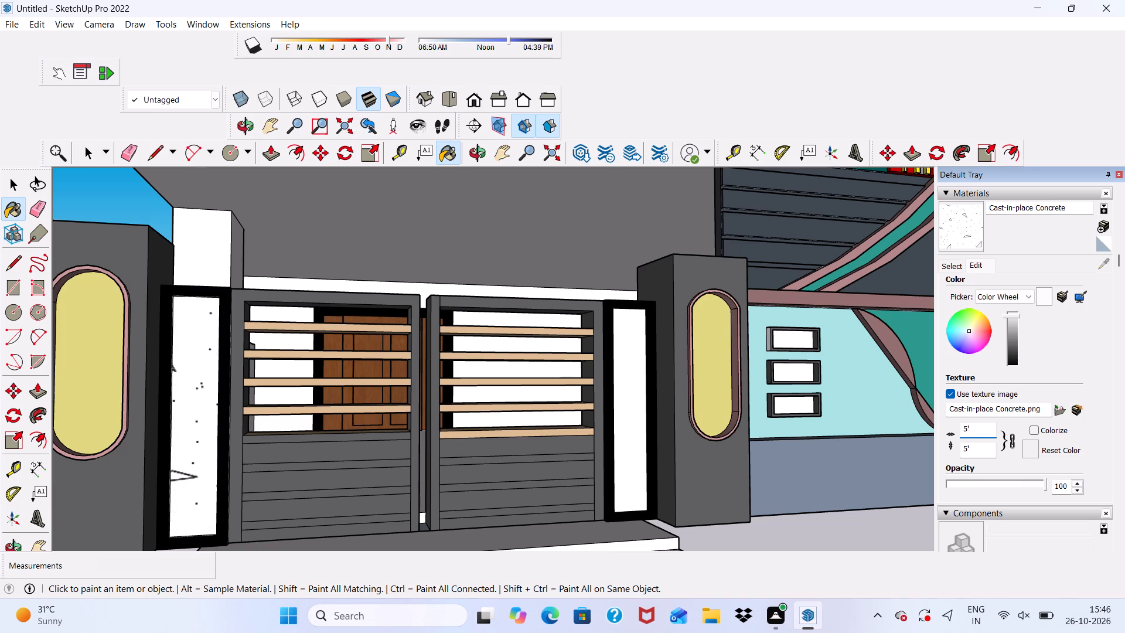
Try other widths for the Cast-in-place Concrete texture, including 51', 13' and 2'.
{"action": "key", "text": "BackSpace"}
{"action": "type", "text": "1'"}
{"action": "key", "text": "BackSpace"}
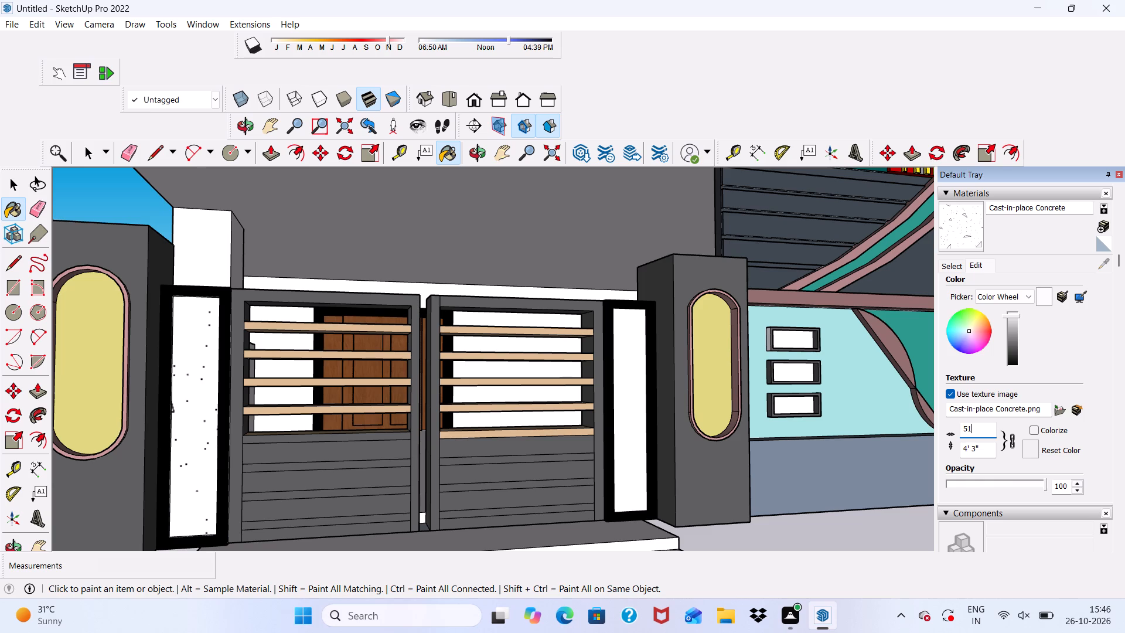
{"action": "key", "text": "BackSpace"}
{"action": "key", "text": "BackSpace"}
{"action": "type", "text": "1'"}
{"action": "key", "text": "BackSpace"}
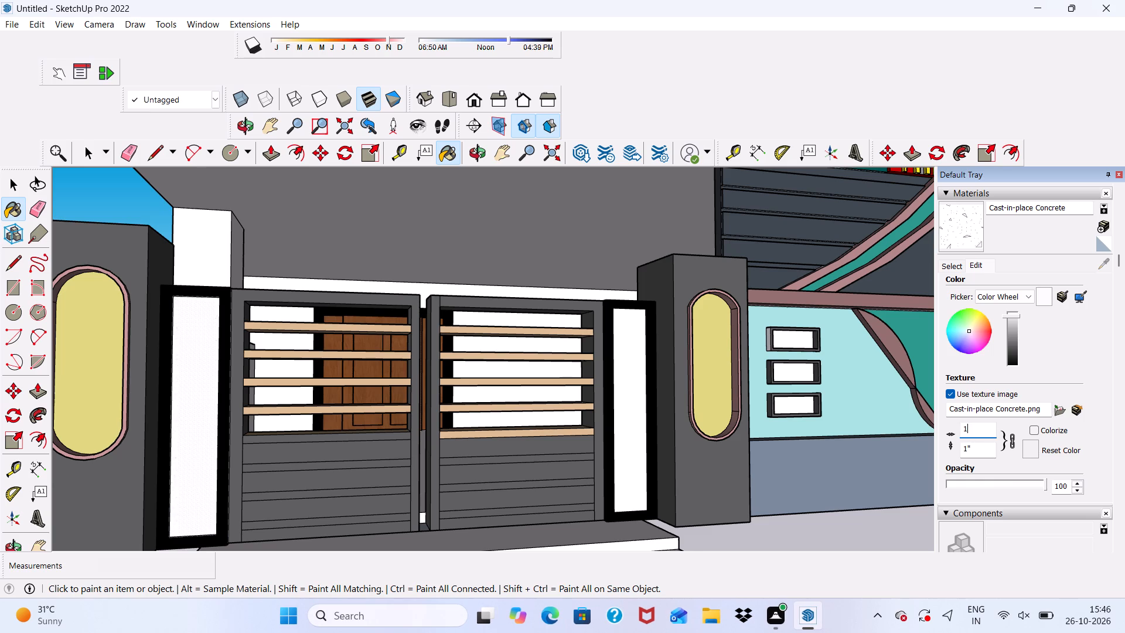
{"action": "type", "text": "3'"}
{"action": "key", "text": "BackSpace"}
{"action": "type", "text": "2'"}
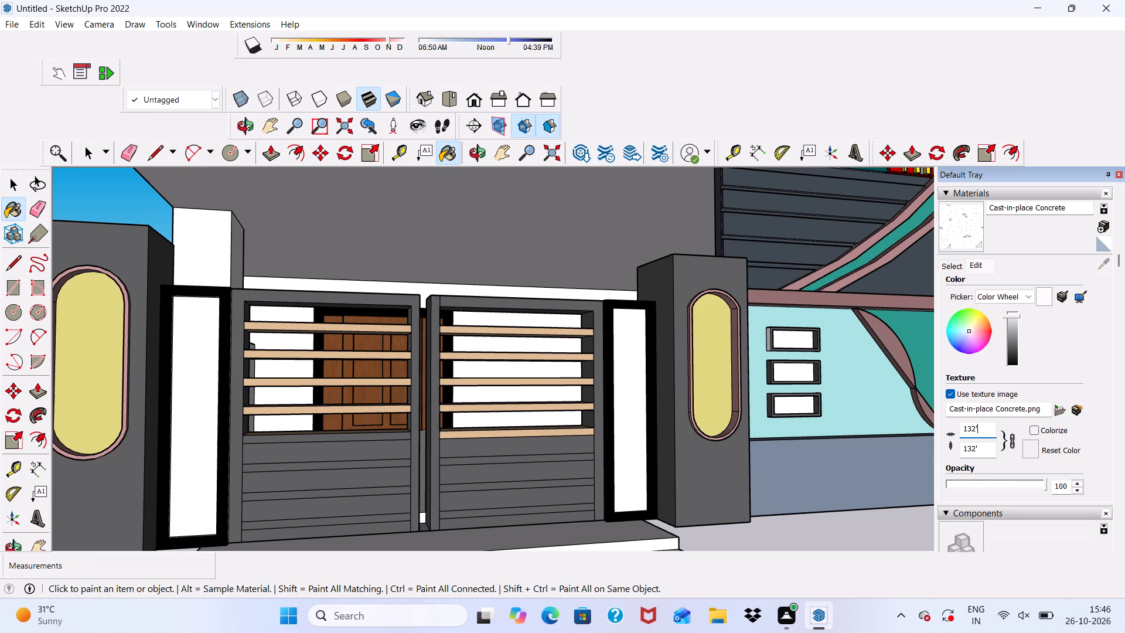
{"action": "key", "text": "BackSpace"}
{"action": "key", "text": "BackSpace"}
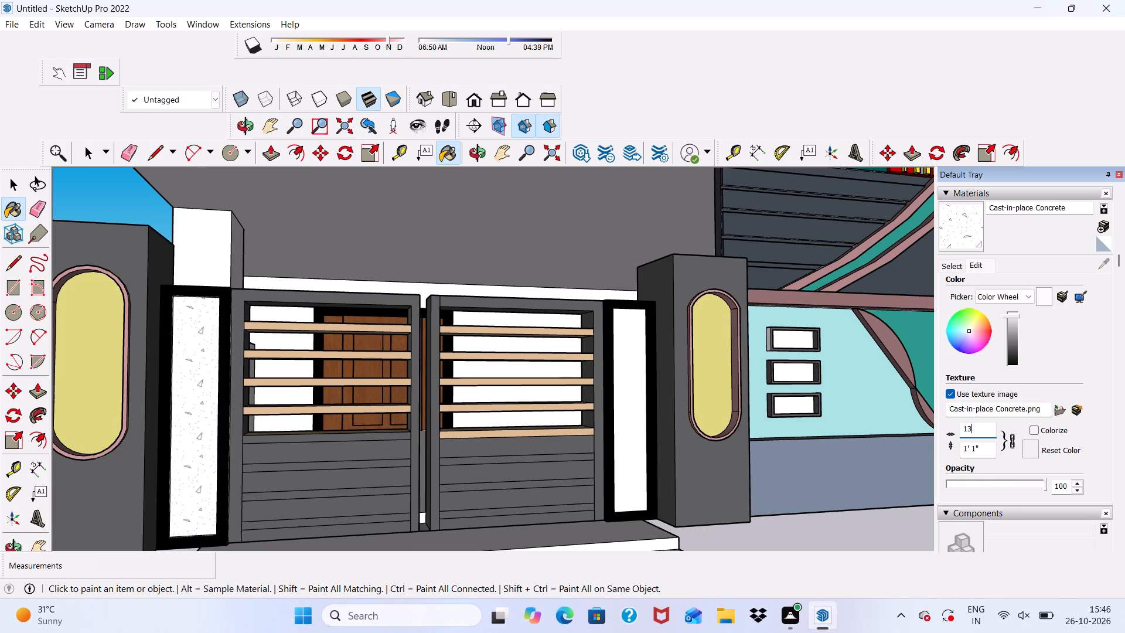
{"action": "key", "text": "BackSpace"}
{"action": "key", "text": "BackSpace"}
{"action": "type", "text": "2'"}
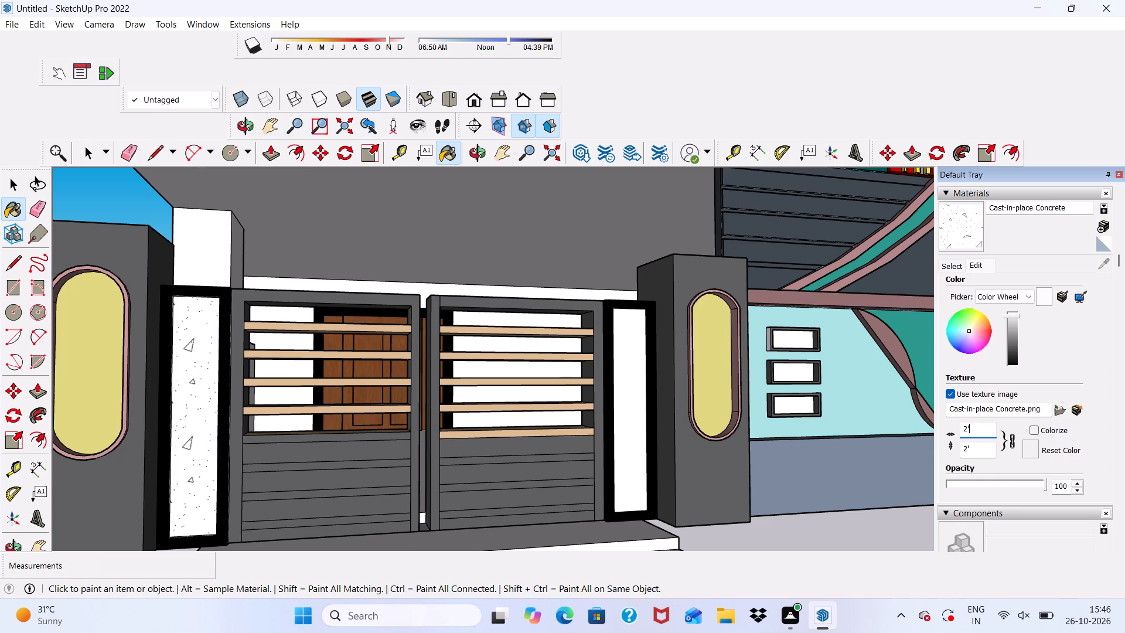
Set the Cast-in-place Concrete texture width to 1'.
{"action": "key", "text": "BackSpace"}
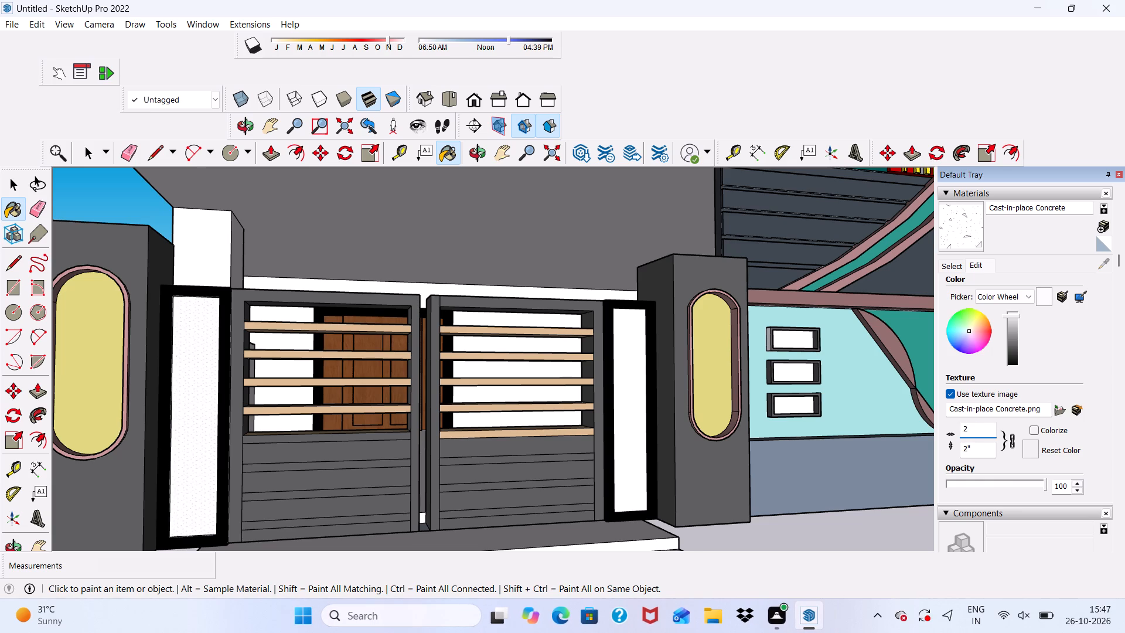
{"action": "type", "text": "1'"}
{"action": "key", "text": "BackSpace"}
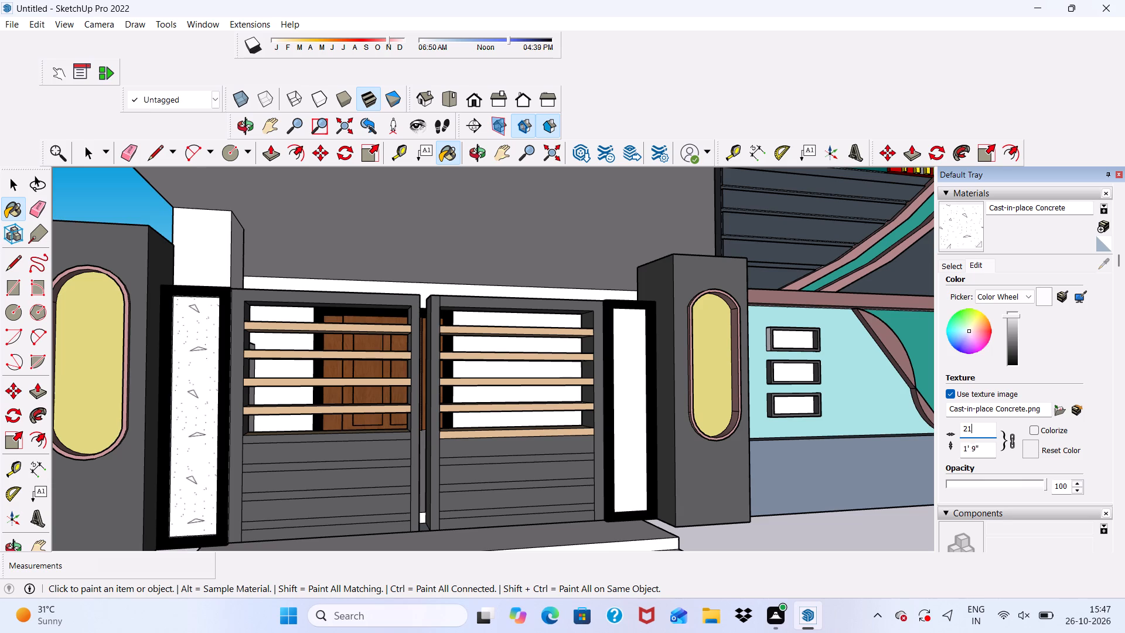
{"action": "key", "text": "BackSpace"}
{"action": "key", "text": "BackSpace"}
{"action": "type", "text": "1'"}
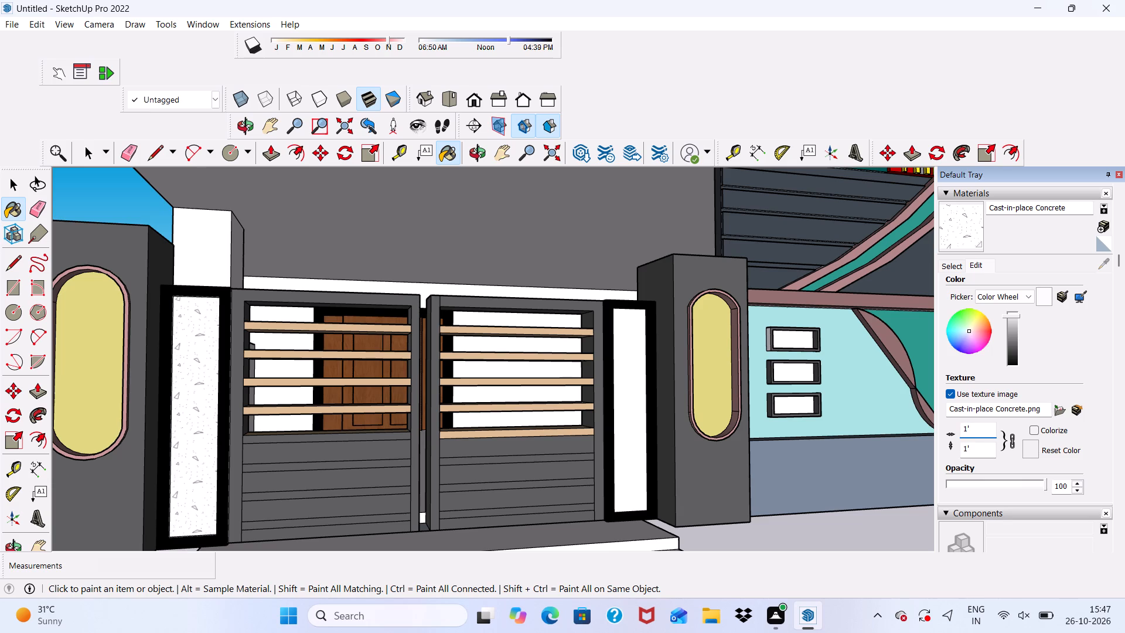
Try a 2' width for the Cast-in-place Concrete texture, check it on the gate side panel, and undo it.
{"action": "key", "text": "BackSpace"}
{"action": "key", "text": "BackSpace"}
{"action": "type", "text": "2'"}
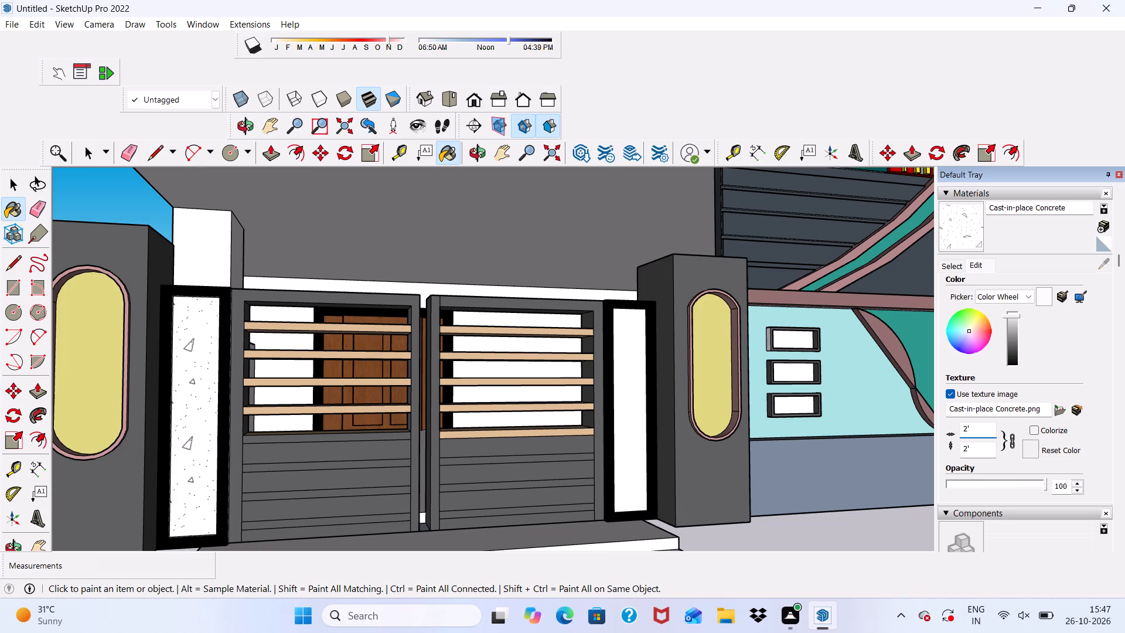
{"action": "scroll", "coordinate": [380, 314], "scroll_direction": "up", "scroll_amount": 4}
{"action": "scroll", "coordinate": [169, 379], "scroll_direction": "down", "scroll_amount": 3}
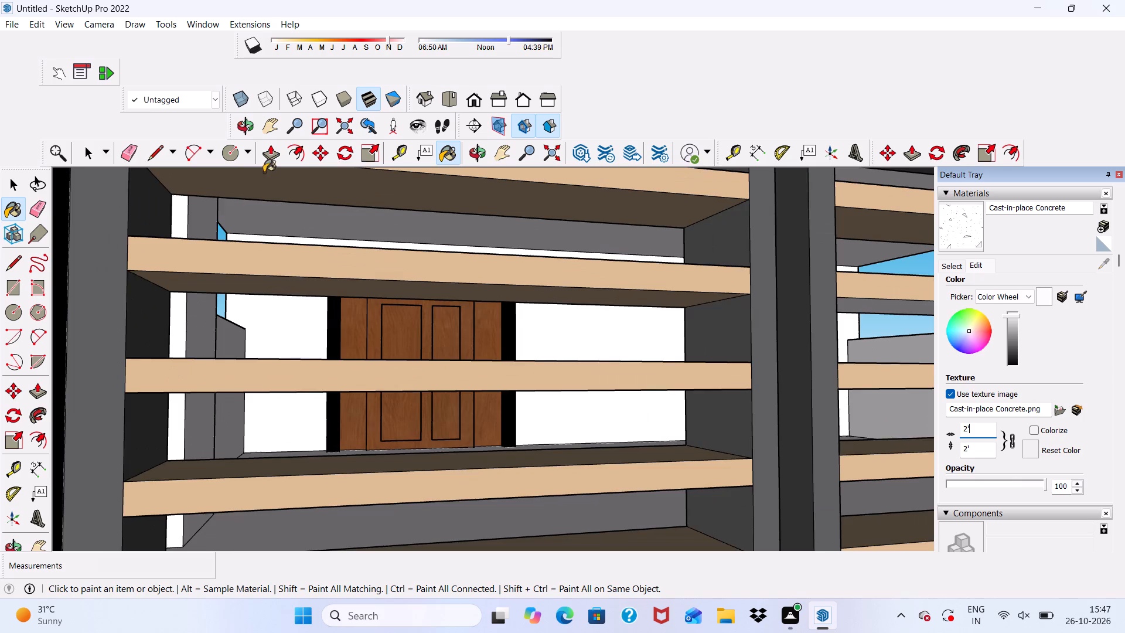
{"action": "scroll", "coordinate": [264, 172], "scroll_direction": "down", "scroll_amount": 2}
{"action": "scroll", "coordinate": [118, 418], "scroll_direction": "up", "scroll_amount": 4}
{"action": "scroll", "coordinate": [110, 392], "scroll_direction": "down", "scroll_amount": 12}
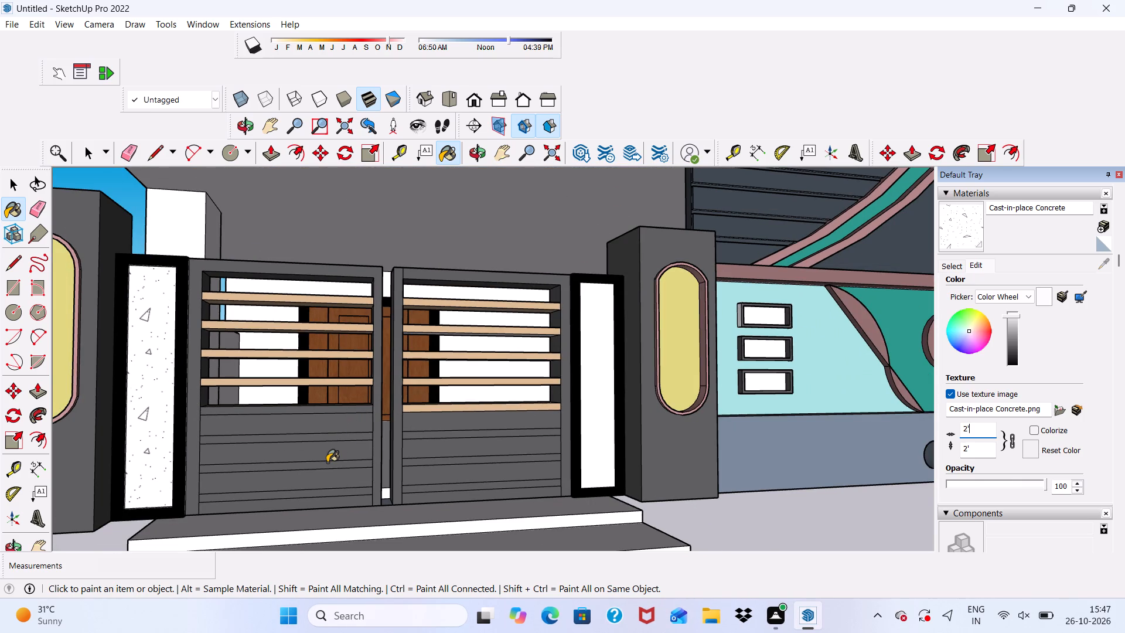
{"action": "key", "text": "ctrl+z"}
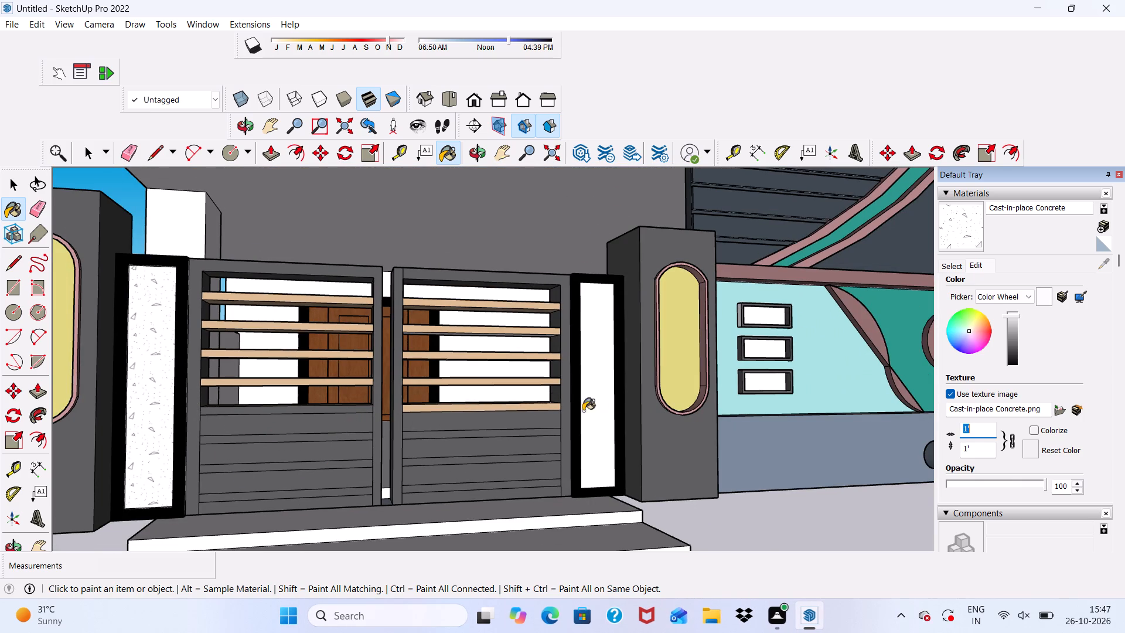
Paint the inner face of the gate side panel nearer the teal wall with the Cast-in-place Concrete pattern.
{"action": "scroll", "coordinate": [955, 444], "scroll_direction": "up", "scroll_amount": 4}
{"action": "scroll", "coordinate": [973, 436], "scroll_direction": "down", "scroll_amount": 3}
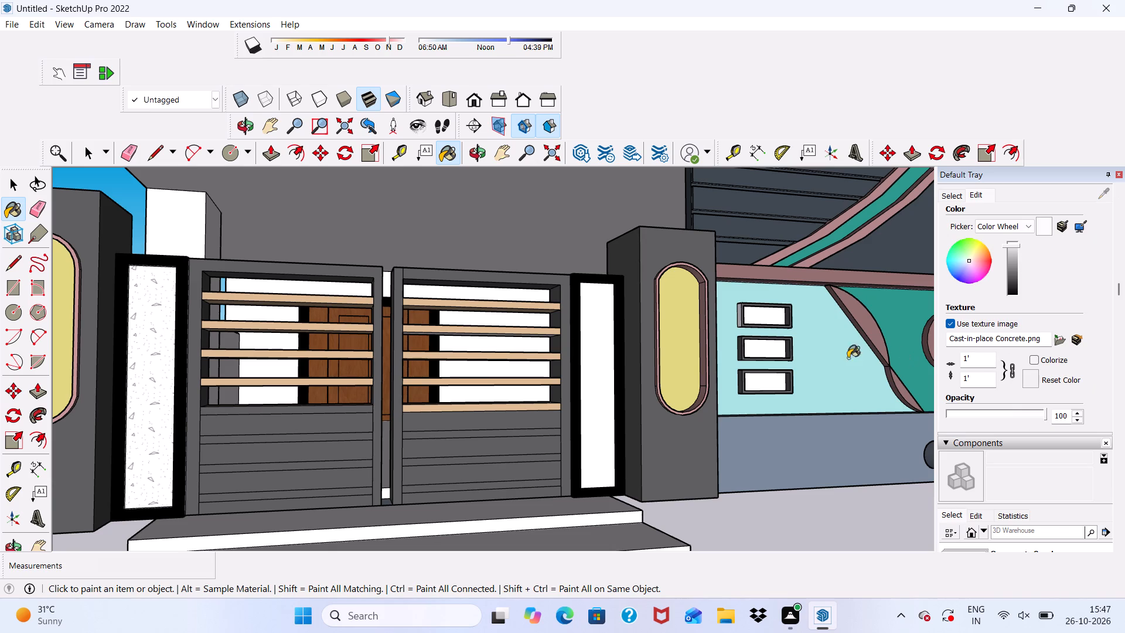
{"action": "scroll", "coordinate": [631, 389], "scroll_direction": "up", "scroll_amount": 4}
{"action": "left_click", "coordinate": [598, 349]}
{"action": "scroll", "coordinate": [558, 373], "scroll_direction": "down", "scroll_amount": 5}
{"action": "middle_click_drag", "start_coordinate": [577, 407], "coordinate": [472, 450]}
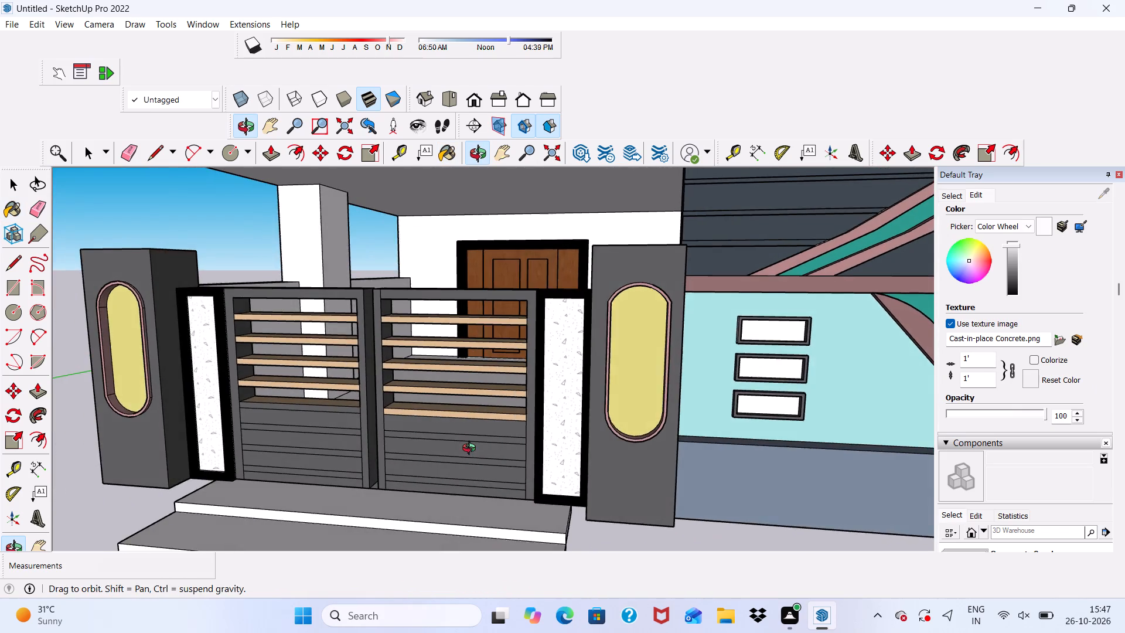
{"action": "middle_click_drag", "start_coordinate": [472, 450], "coordinate": [470, 448]}
{"action": "key", "text": "space"}
Tint the Cast-in-place Concrete material light orange and check the colour on both gate side panels.
{"action": "scroll", "coordinate": [343, 384], "scroll_direction": "up", "scroll_amount": 19}
{"action": "scroll", "coordinate": [158, 332], "scroll_direction": "down", "scroll_amount": 11}
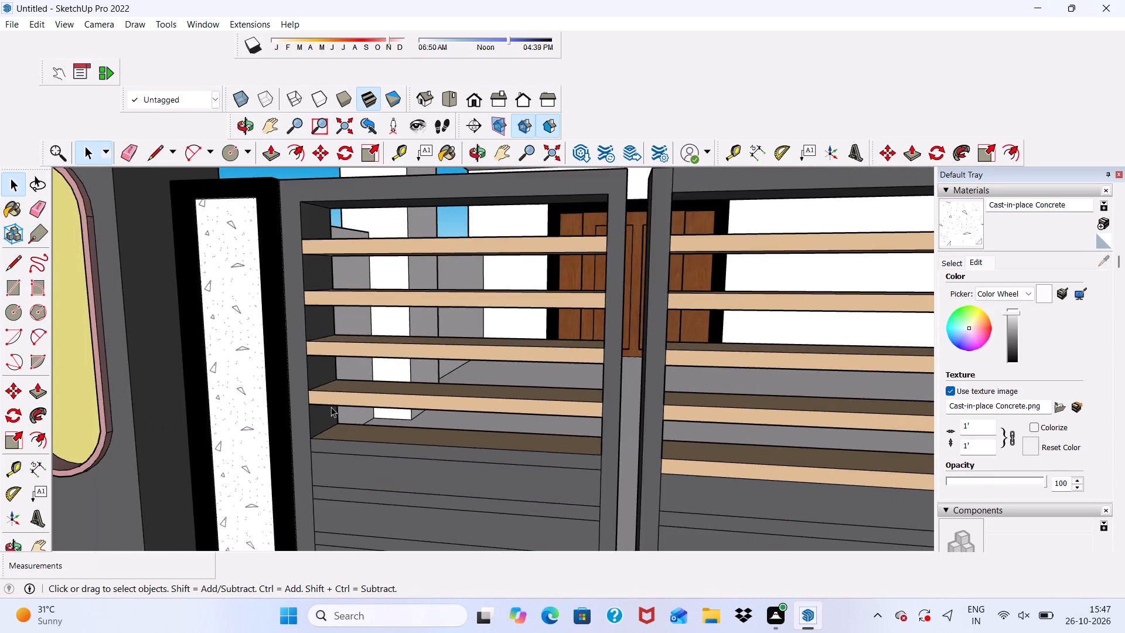
{"action": "middle_click_drag", "start_coordinate": [332, 407], "coordinate": [402, 374]}
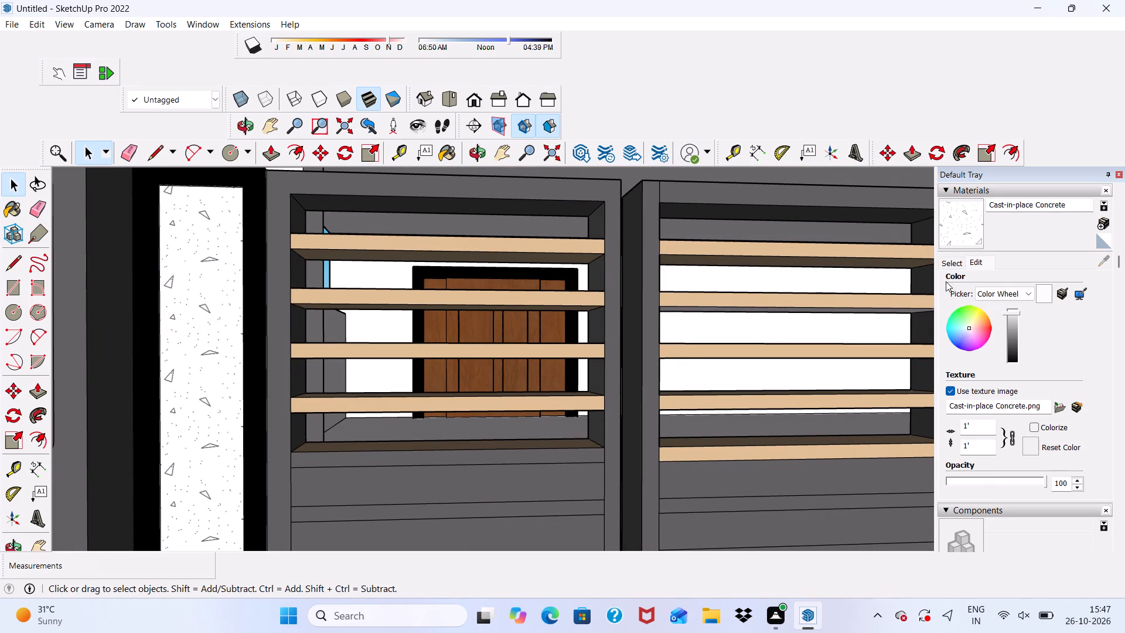
{"action": "left_click", "coordinate": [981, 316]}
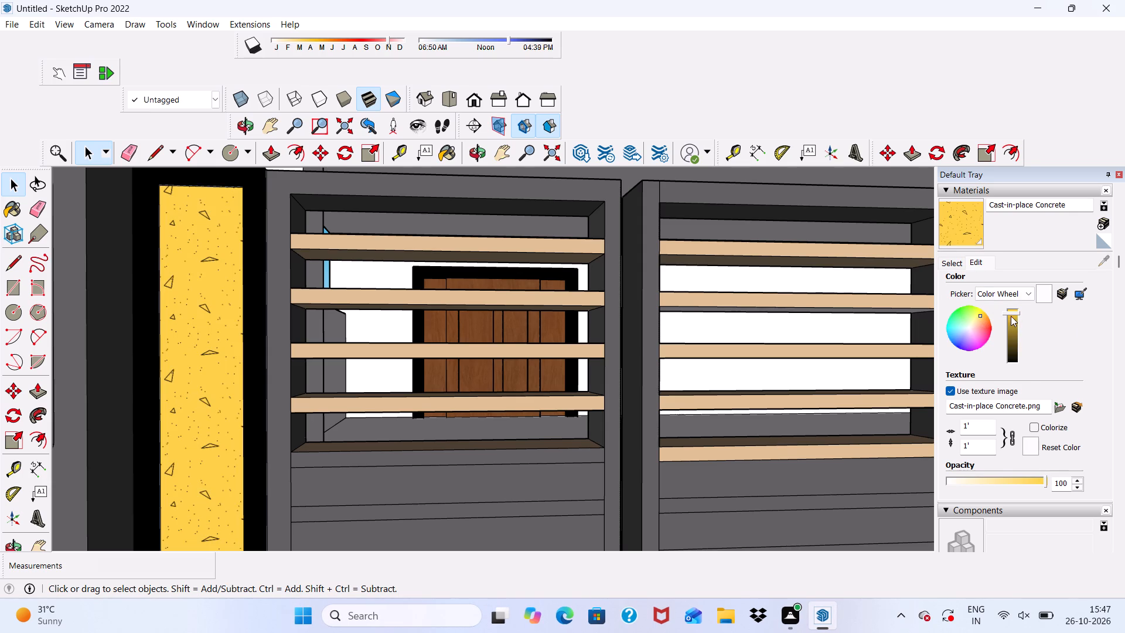
{"action": "left_click", "coordinate": [1010, 315]}
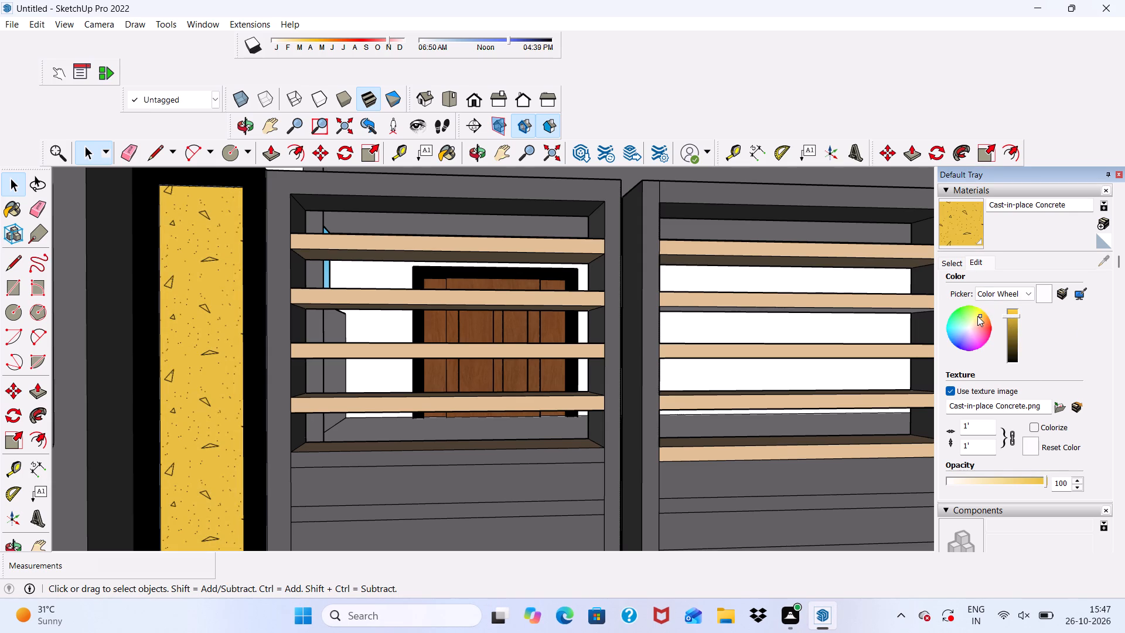
{"action": "left_click", "coordinate": [983, 315]}
{"action": "scroll", "coordinate": [527, 278], "scroll_direction": "down", "scroll_amount": 3}
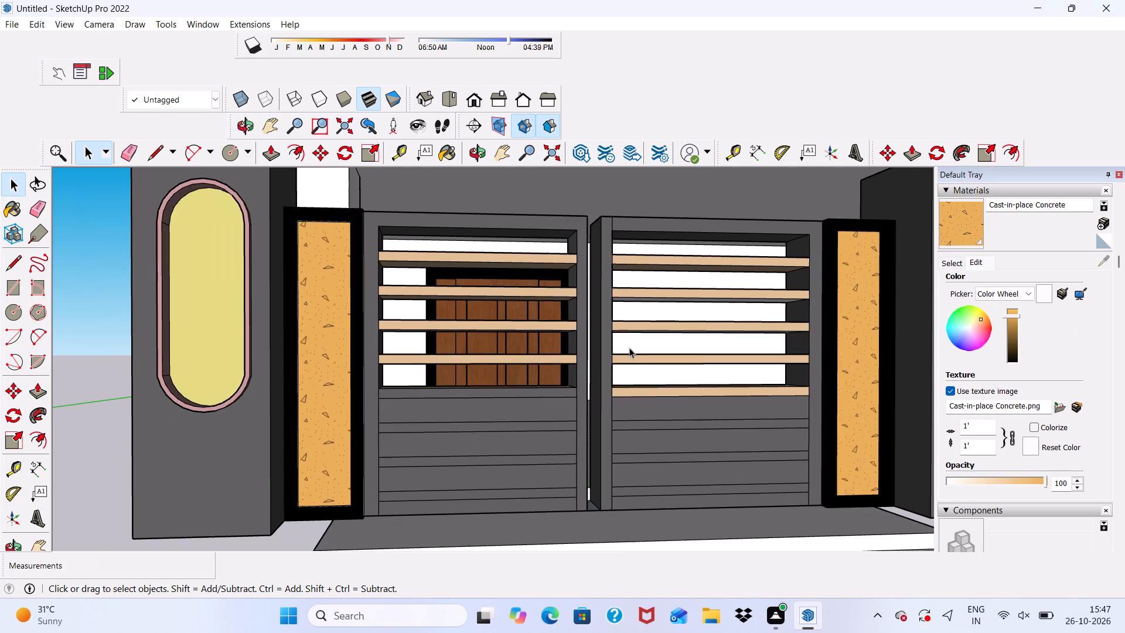
{"action": "scroll", "coordinate": [857, 356], "scroll_direction": "up", "scroll_amount": 2}
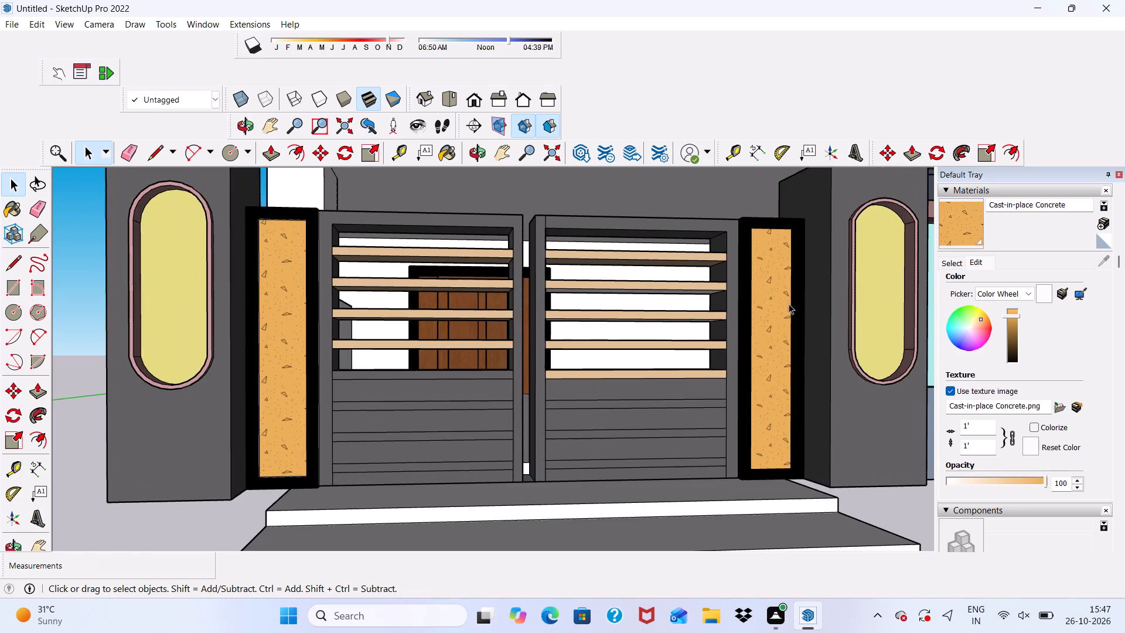
{"action": "scroll", "coordinate": [697, 330], "scroll_direction": "down", "scroll_amount": 2}
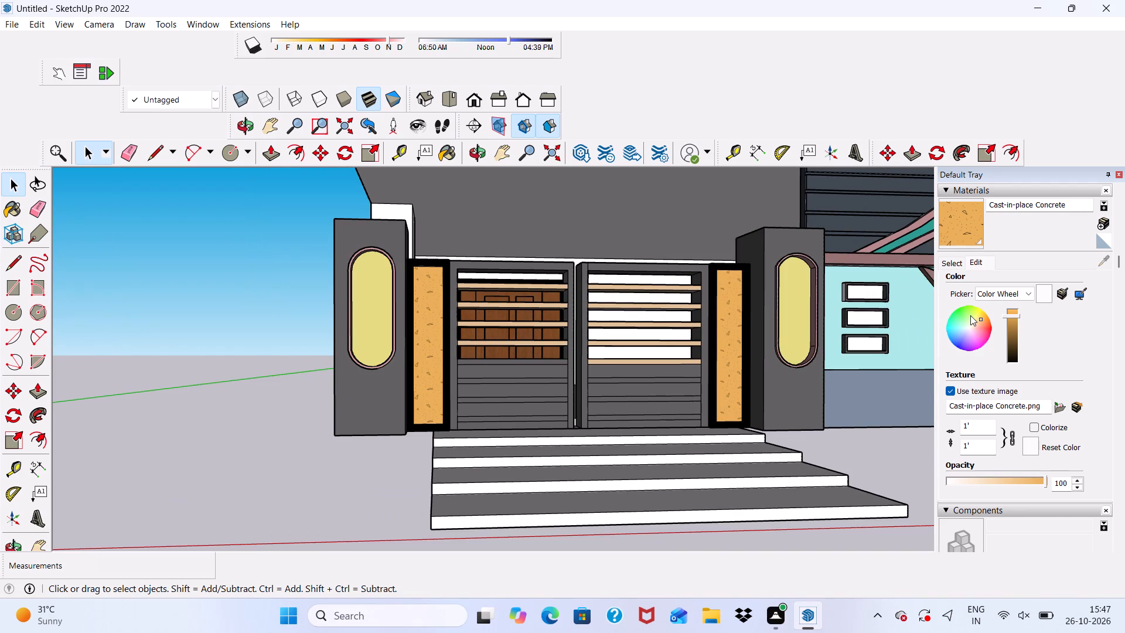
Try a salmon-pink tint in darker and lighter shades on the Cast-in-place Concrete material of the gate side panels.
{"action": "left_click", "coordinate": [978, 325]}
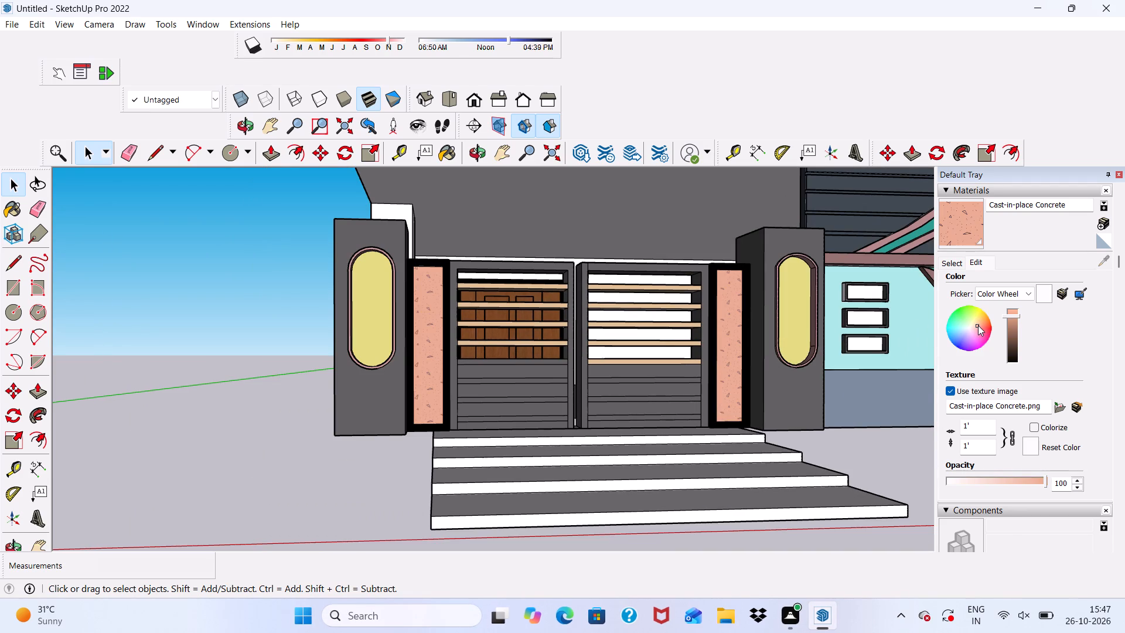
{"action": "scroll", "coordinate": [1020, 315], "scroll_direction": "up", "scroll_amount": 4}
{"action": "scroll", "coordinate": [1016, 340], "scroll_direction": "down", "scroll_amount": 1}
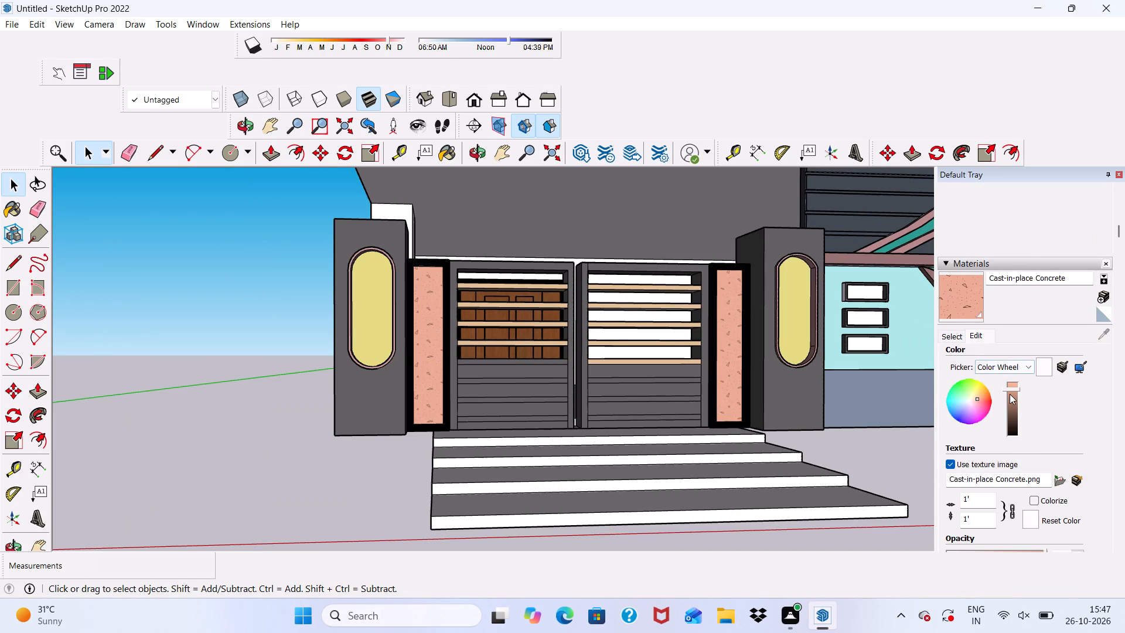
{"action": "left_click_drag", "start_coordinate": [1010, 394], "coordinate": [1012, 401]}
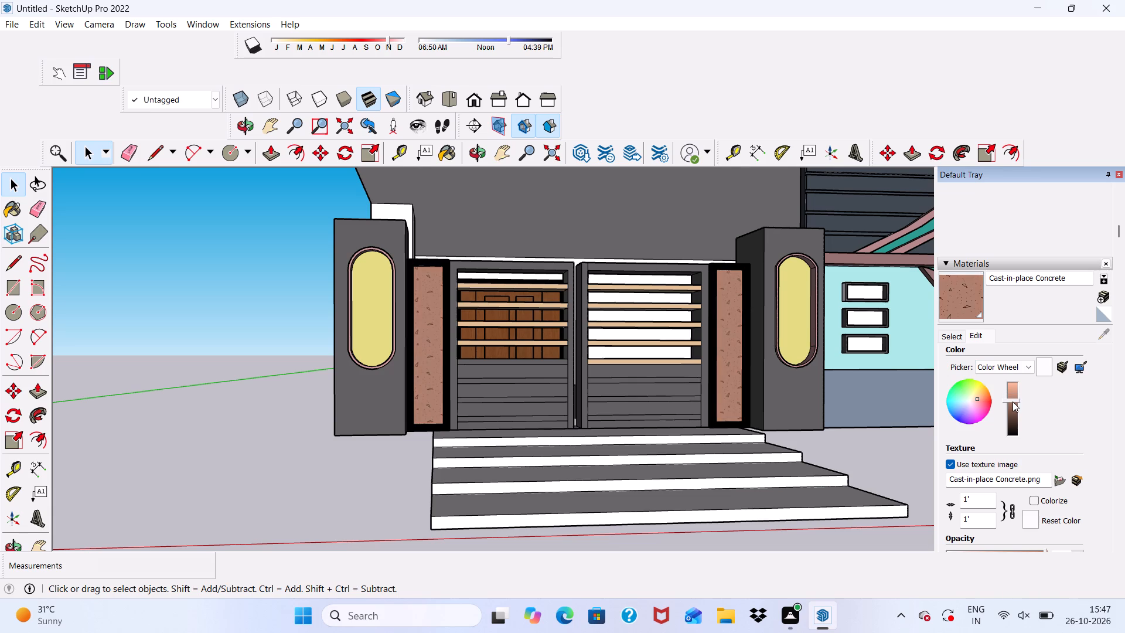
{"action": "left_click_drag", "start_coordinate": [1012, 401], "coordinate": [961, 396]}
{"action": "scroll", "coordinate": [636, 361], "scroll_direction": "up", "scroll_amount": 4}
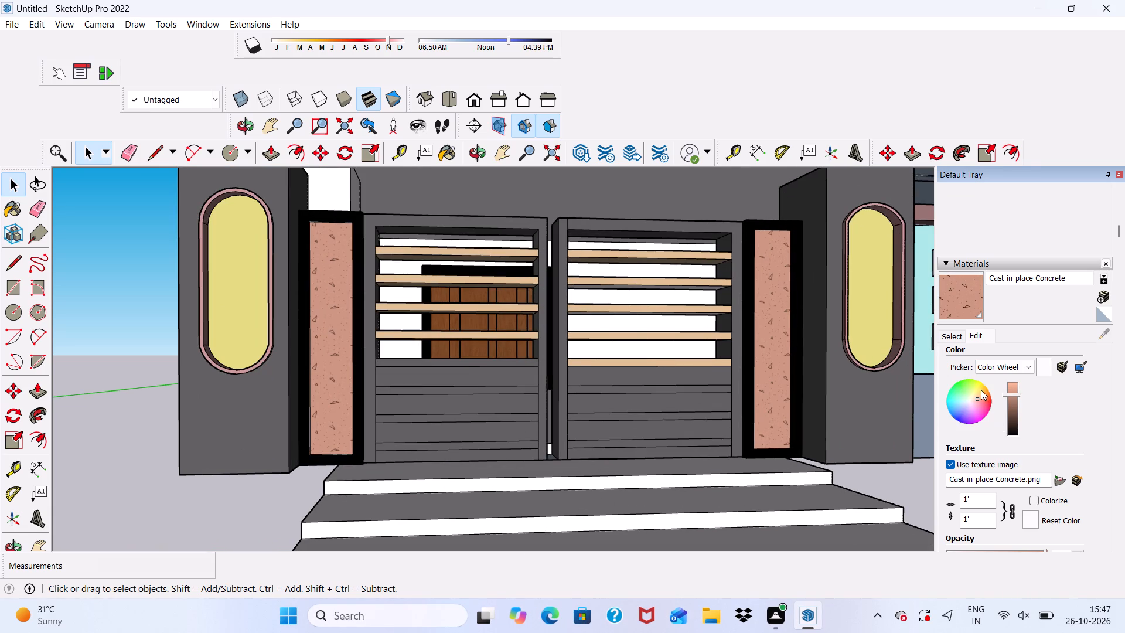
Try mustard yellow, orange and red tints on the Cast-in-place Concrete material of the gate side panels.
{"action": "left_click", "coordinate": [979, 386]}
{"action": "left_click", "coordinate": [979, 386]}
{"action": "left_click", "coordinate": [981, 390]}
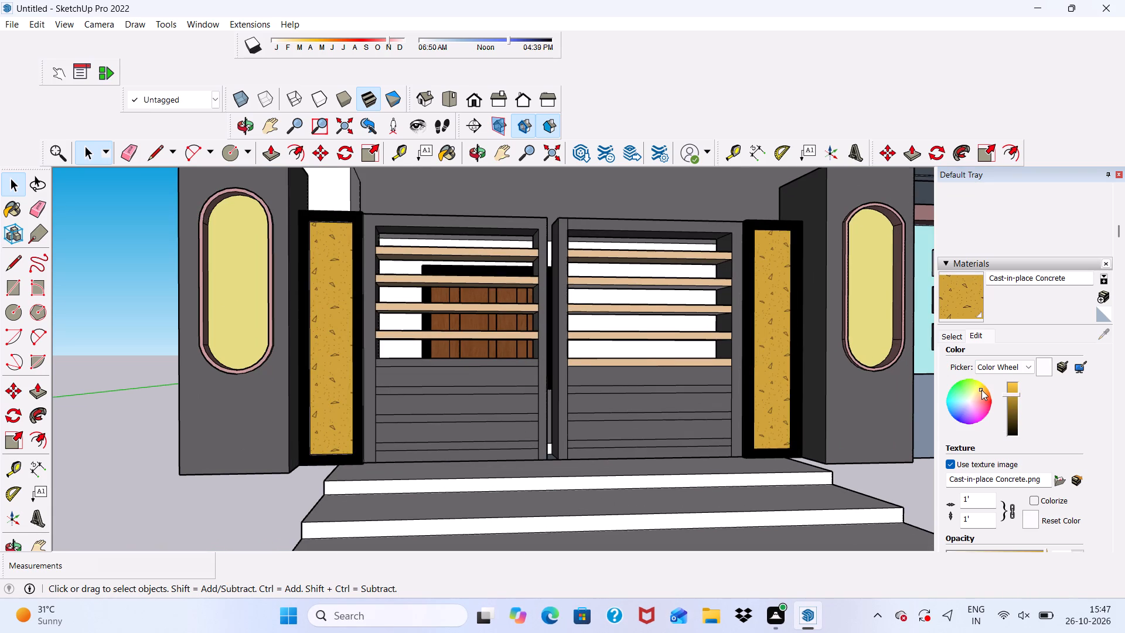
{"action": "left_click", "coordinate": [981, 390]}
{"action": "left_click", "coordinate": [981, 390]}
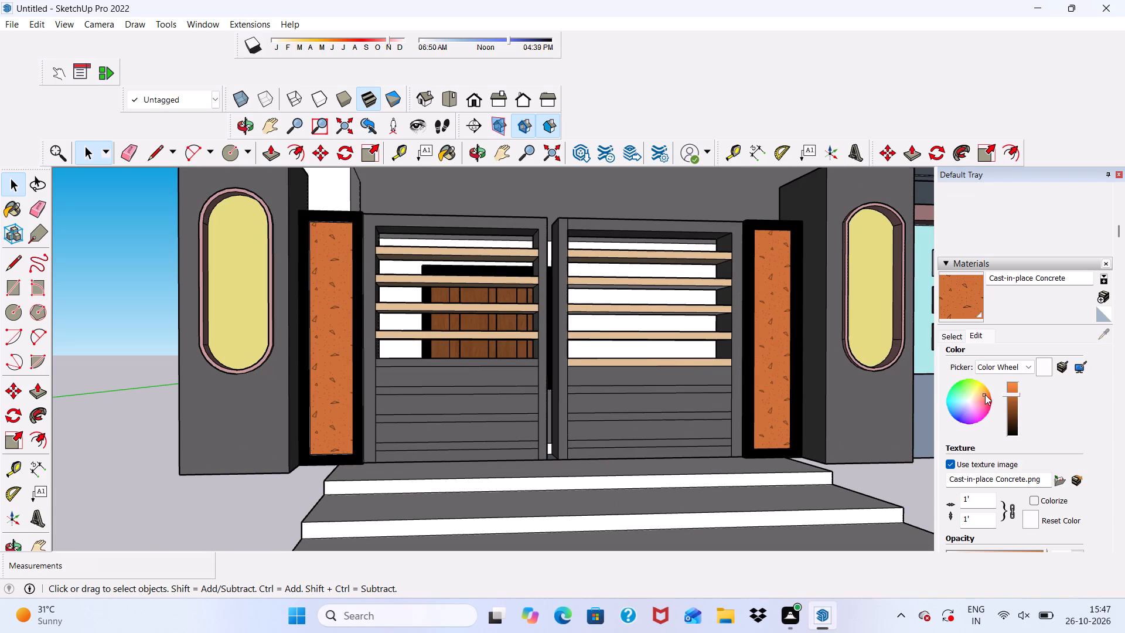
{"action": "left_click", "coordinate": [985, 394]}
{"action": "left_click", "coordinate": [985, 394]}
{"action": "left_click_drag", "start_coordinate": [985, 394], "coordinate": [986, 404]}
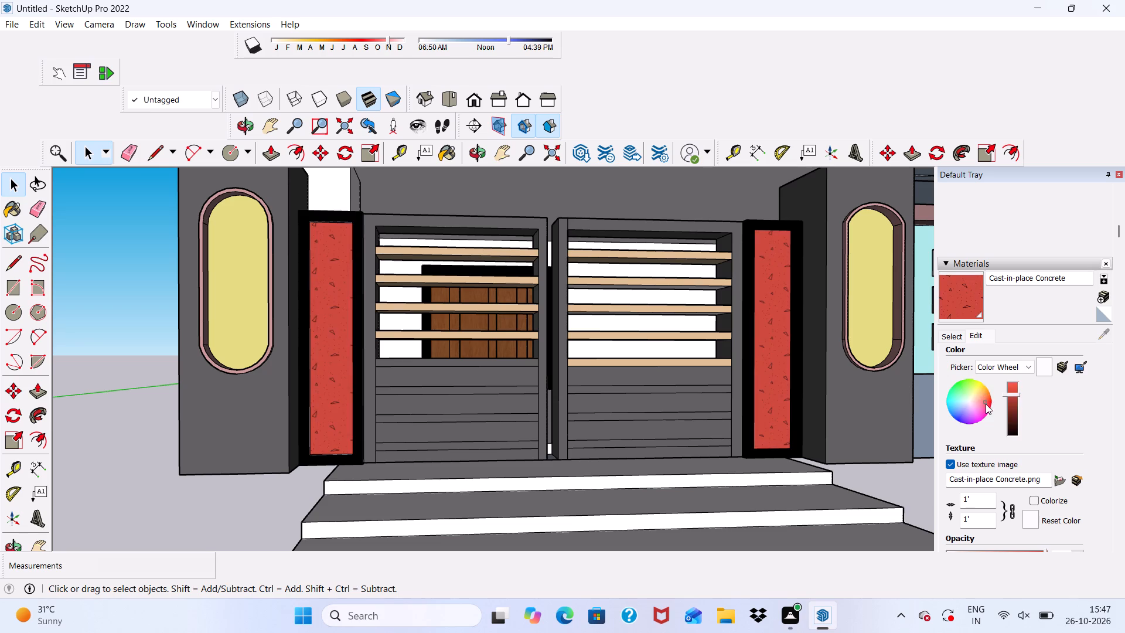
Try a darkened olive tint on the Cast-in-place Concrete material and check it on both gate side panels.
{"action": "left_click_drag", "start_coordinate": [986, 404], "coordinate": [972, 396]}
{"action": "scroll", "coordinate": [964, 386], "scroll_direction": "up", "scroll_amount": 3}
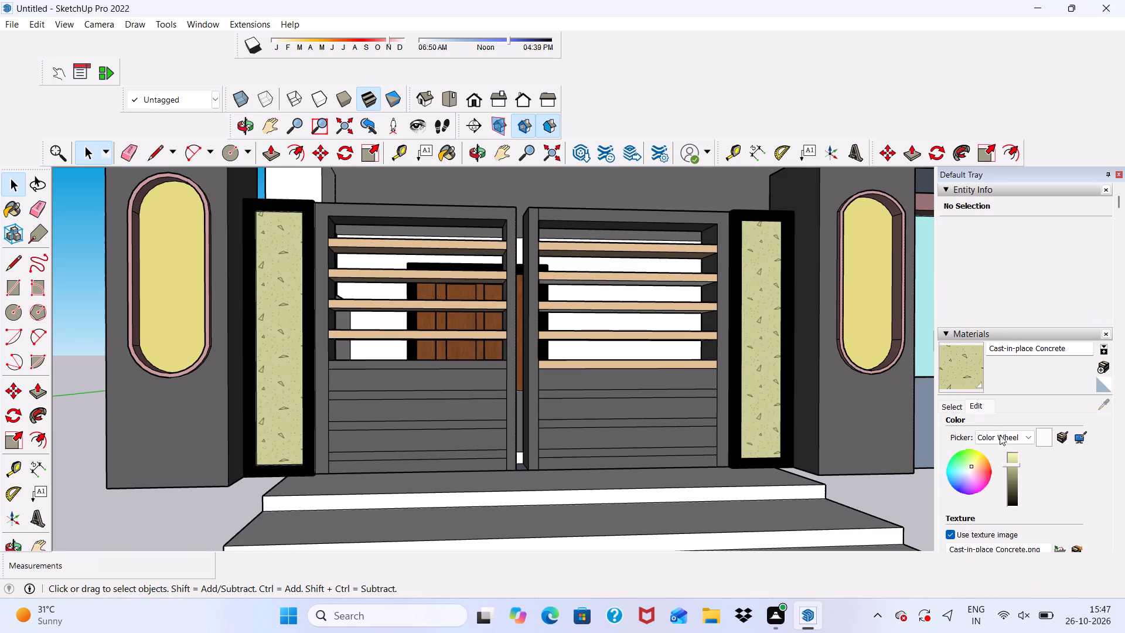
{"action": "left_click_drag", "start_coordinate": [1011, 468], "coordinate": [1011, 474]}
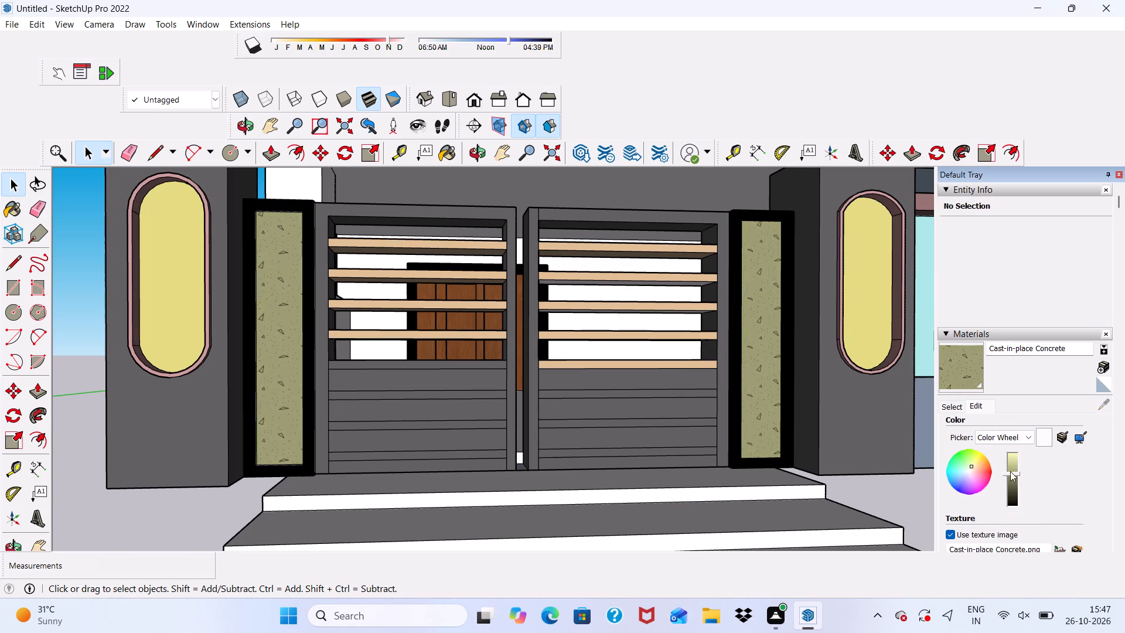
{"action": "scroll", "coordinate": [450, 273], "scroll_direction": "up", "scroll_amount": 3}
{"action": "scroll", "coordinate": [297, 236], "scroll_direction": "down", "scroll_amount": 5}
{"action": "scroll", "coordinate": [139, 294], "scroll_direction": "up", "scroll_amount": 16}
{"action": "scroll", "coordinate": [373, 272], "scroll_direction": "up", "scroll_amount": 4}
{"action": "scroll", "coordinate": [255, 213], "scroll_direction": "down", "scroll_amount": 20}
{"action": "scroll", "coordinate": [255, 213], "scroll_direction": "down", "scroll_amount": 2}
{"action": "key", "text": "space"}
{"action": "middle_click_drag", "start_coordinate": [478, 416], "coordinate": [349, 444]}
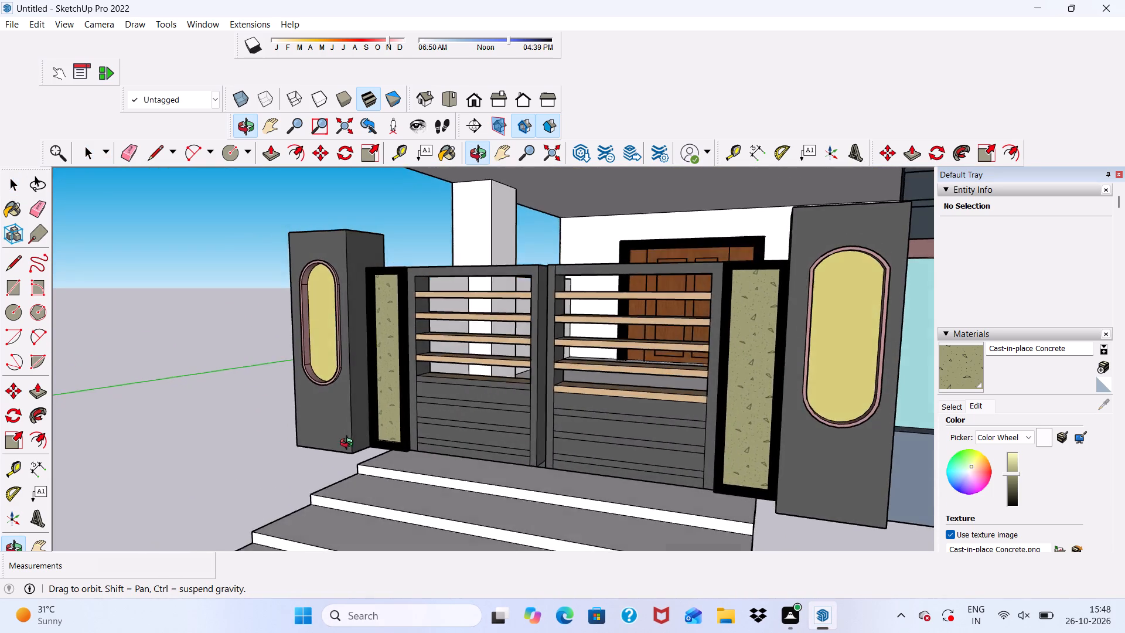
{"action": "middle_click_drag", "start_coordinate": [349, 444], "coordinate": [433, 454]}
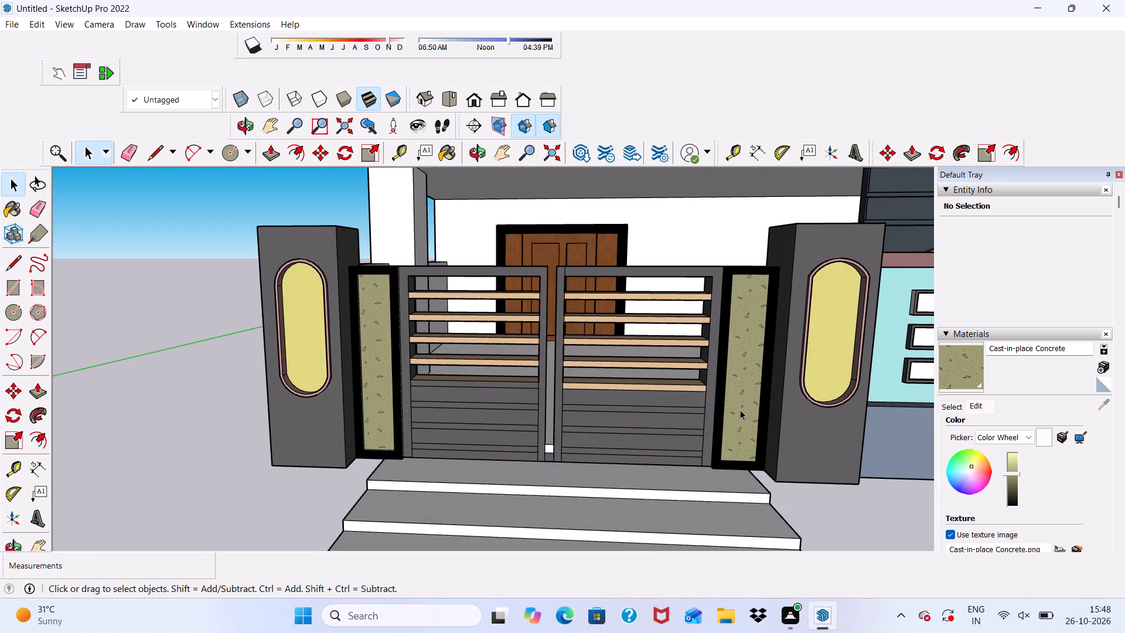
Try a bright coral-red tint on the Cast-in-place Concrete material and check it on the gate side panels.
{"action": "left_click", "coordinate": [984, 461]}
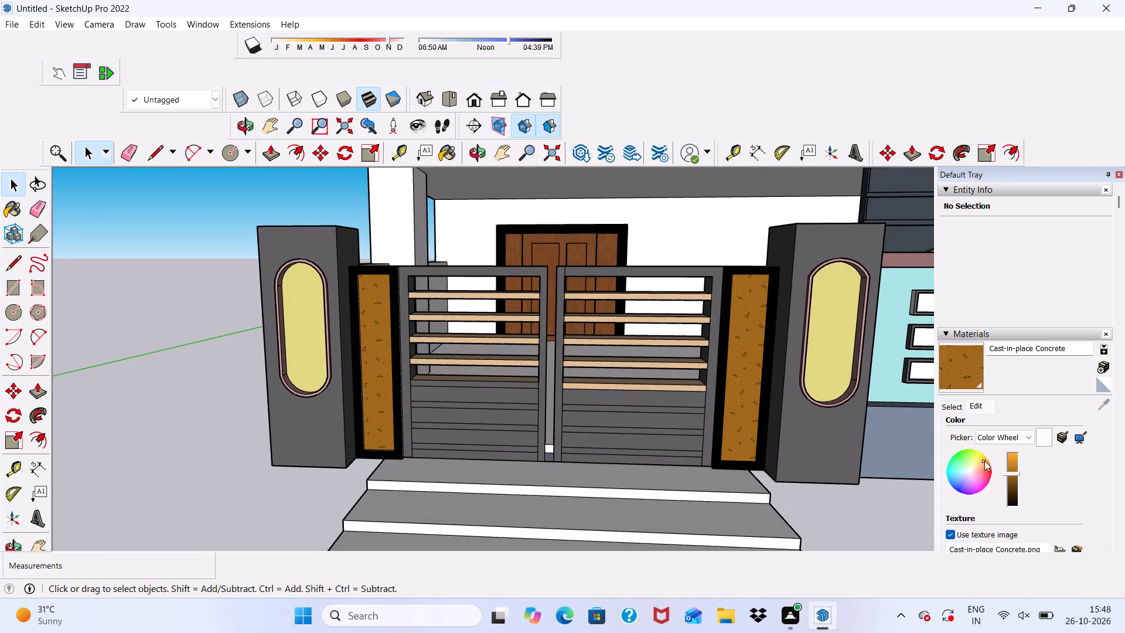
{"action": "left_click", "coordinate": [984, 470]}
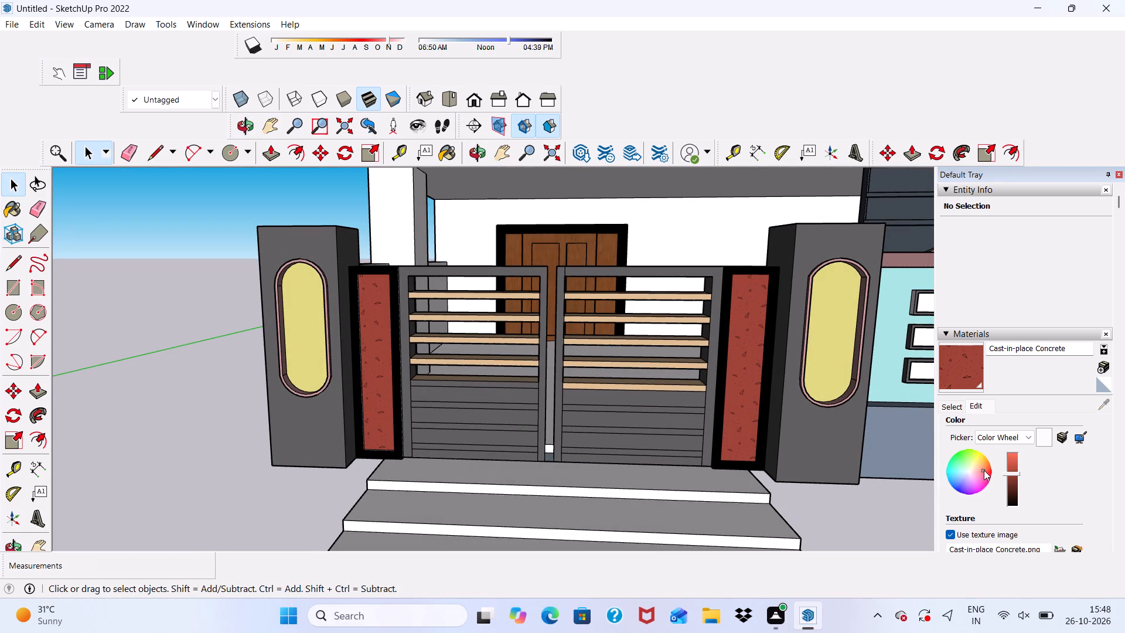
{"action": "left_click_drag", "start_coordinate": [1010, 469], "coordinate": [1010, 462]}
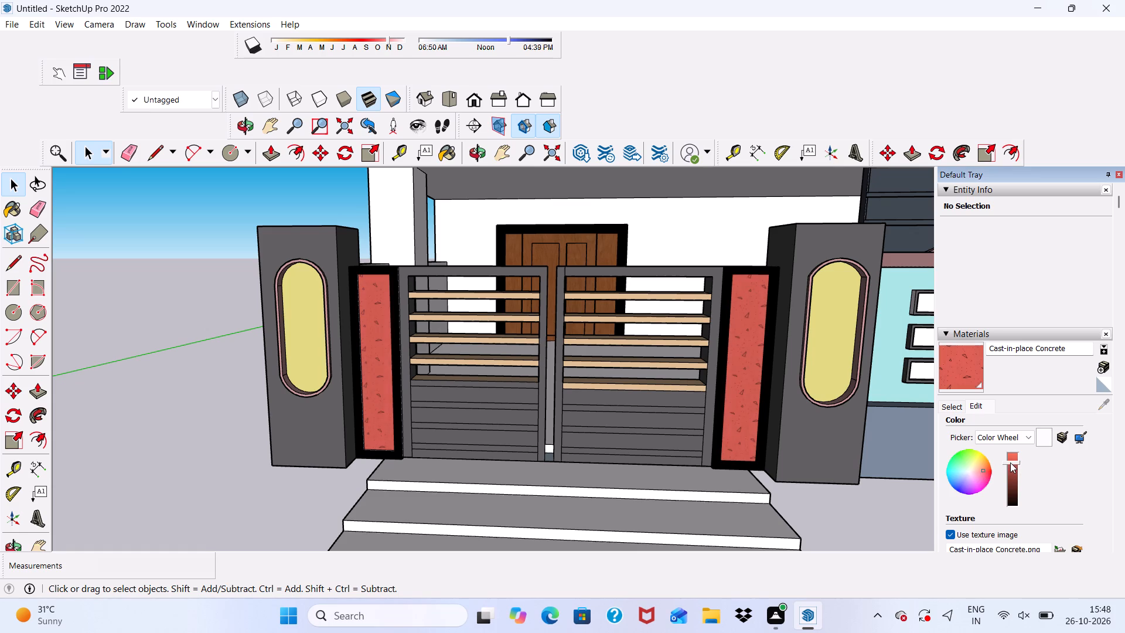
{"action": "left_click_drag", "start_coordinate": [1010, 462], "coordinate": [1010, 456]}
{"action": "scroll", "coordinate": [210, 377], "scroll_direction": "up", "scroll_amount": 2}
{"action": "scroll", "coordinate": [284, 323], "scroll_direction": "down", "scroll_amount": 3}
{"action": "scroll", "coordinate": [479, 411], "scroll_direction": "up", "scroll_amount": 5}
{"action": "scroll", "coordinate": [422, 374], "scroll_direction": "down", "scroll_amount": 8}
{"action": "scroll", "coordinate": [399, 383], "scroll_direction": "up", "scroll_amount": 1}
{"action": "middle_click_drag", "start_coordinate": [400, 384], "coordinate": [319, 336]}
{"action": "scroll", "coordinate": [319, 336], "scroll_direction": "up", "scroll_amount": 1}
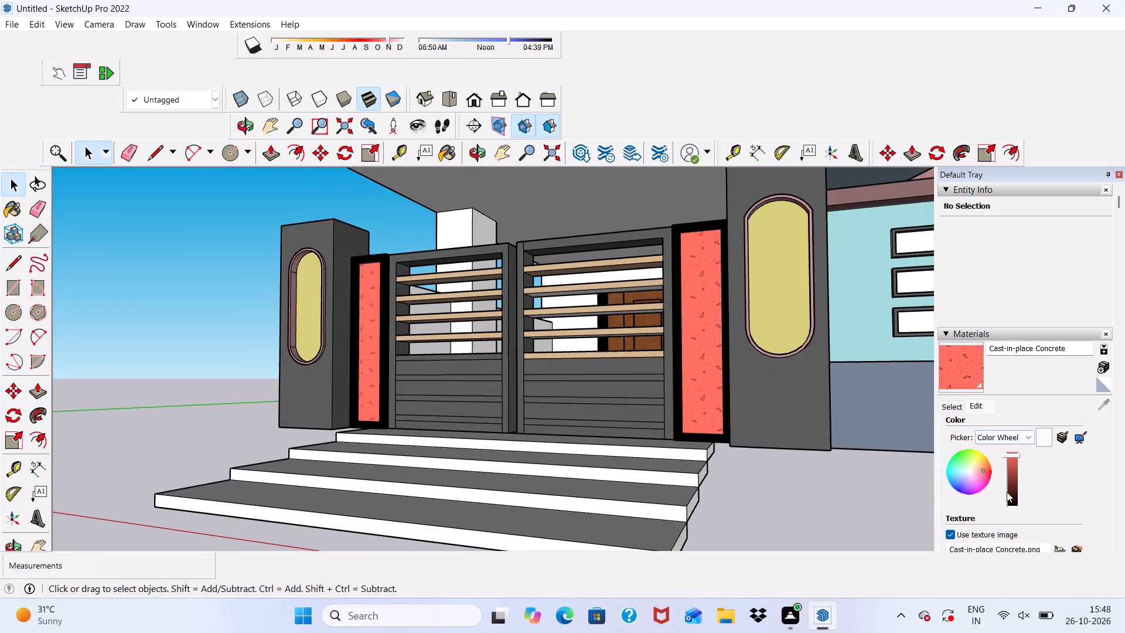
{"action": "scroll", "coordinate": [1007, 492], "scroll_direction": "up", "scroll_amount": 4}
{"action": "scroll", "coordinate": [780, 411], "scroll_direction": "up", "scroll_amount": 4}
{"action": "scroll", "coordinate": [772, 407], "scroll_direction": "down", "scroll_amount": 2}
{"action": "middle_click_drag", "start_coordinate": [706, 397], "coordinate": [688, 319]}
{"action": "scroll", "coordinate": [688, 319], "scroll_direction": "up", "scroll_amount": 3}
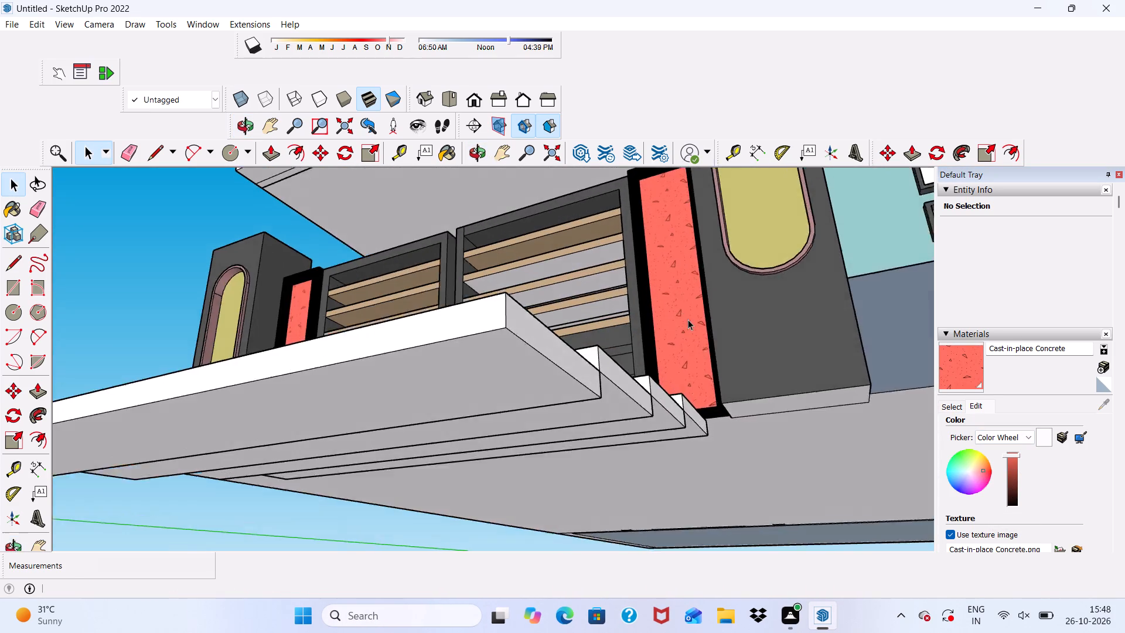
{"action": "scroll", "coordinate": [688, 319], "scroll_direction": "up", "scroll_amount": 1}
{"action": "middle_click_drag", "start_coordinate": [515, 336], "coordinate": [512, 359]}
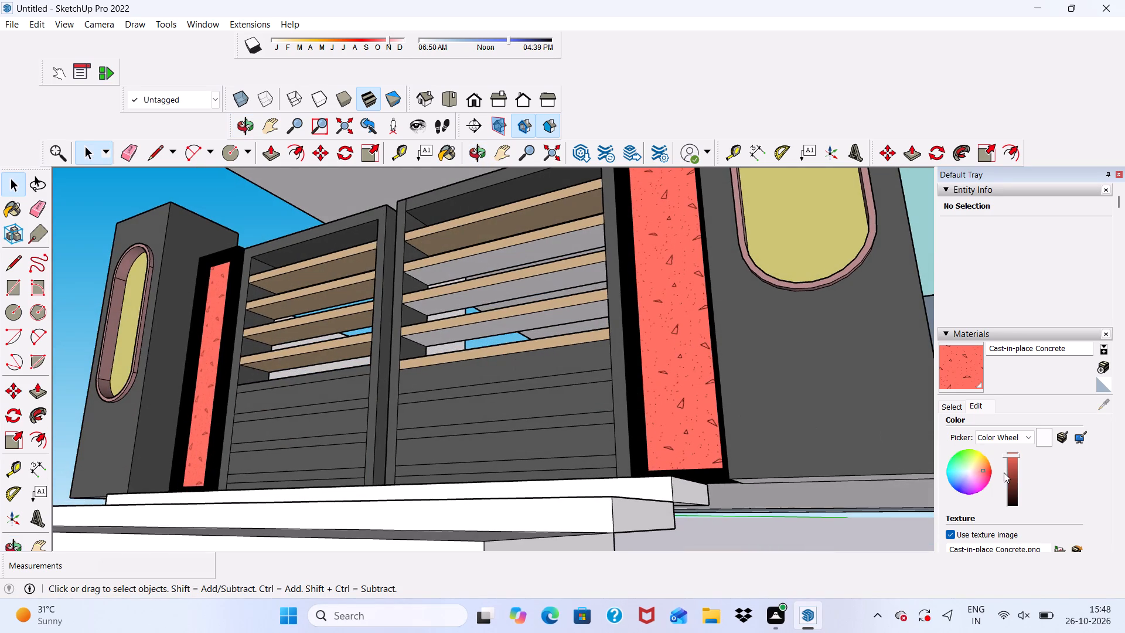
Tint the Cast-in-place Concrete material a slightly darkened bright orange and check it on both gate side panels.
{"action": "left_click", "coordinate": [986, 466]}
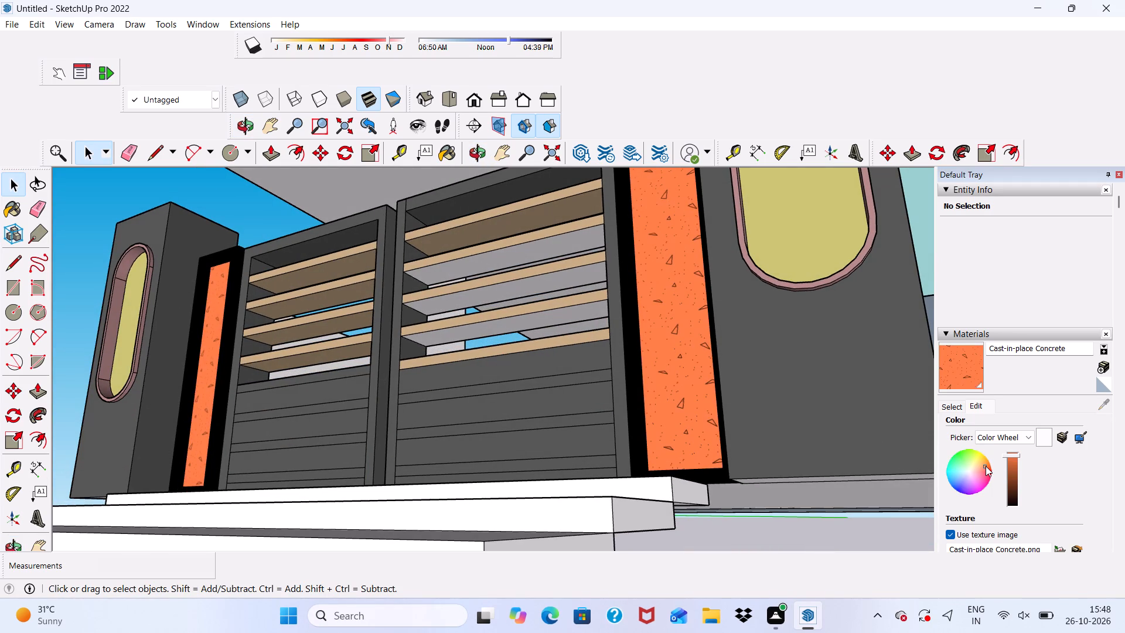
{"action": "left_click", "coordinate": [1011, 456]}
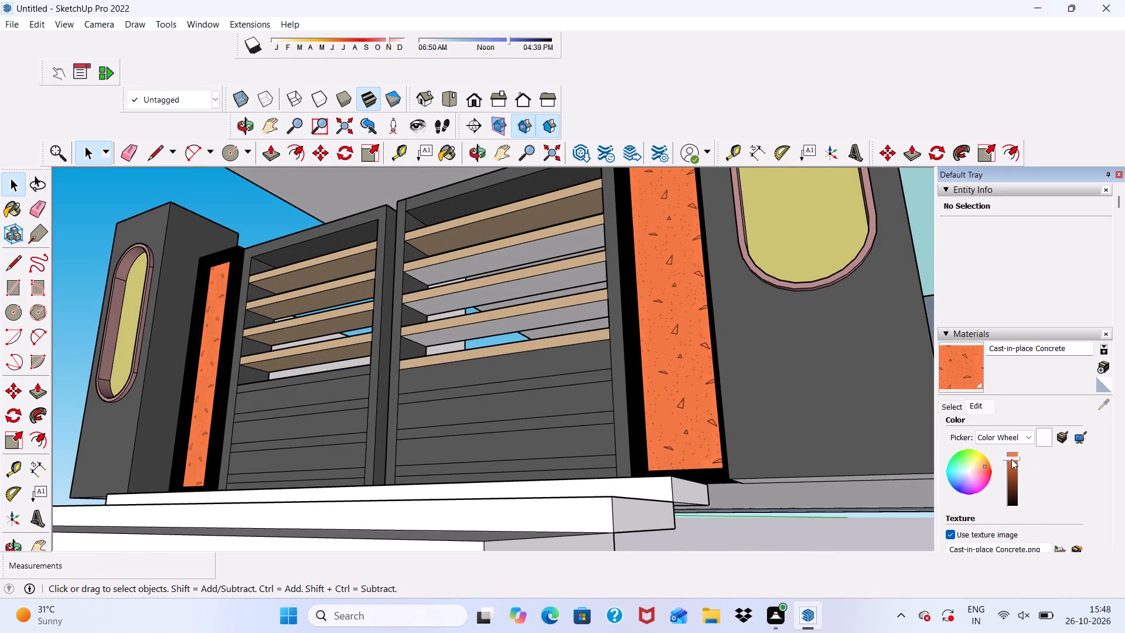
{"action": "scroll", "coordinate": [165, 249], "scroll_direction": "down", "scroll_amount": 4}
{"action": "scroll", "coordinate": [267, 323], "scroll_direction": "up", "scroll_amount": 1}
{"action": "middle_click_drag", "start_coordinate": [267, 323], "coordinate": [527, 362]}
{"action": "scroll", "coordinate": [512, 354], "scroll_direction": "up", "scroll_amount": 1}
{"action": "key", "text": "space"}
{"action": "scroll", "coordinate": [396, 329], "scroll_direction": "down", "scroll_amount": 4}
{"action": "middle_click_drag", "start_coordinate": [460, 389], "coordinate": [342, 413]}
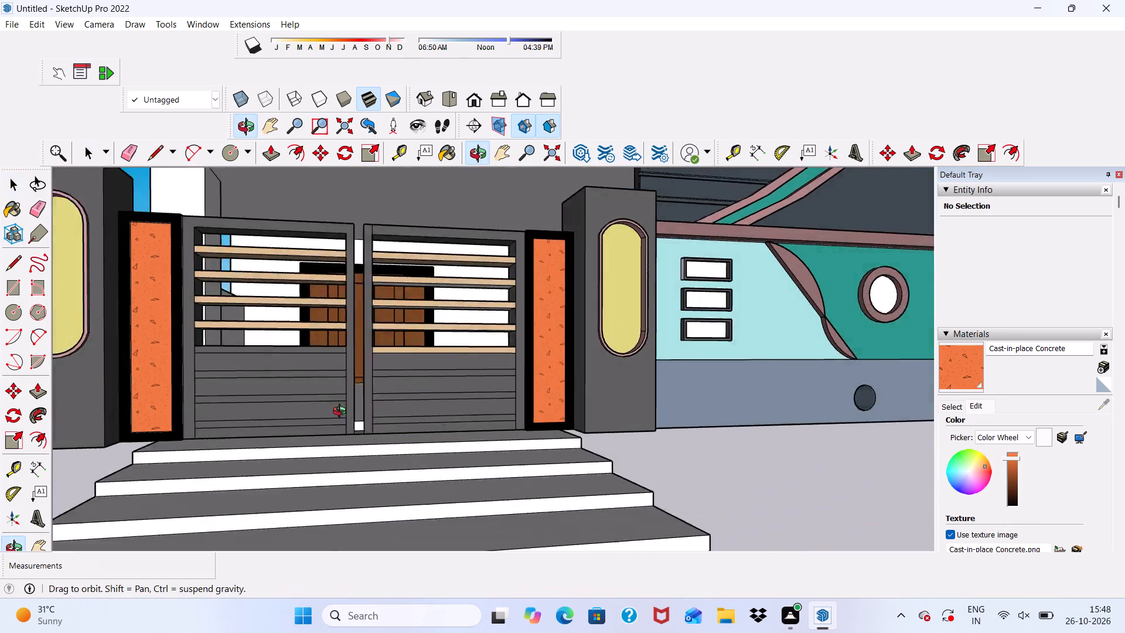
{"action": "middle_click_drag", "start_coordinate": [342, 413], "coordinate": [330, 413]}
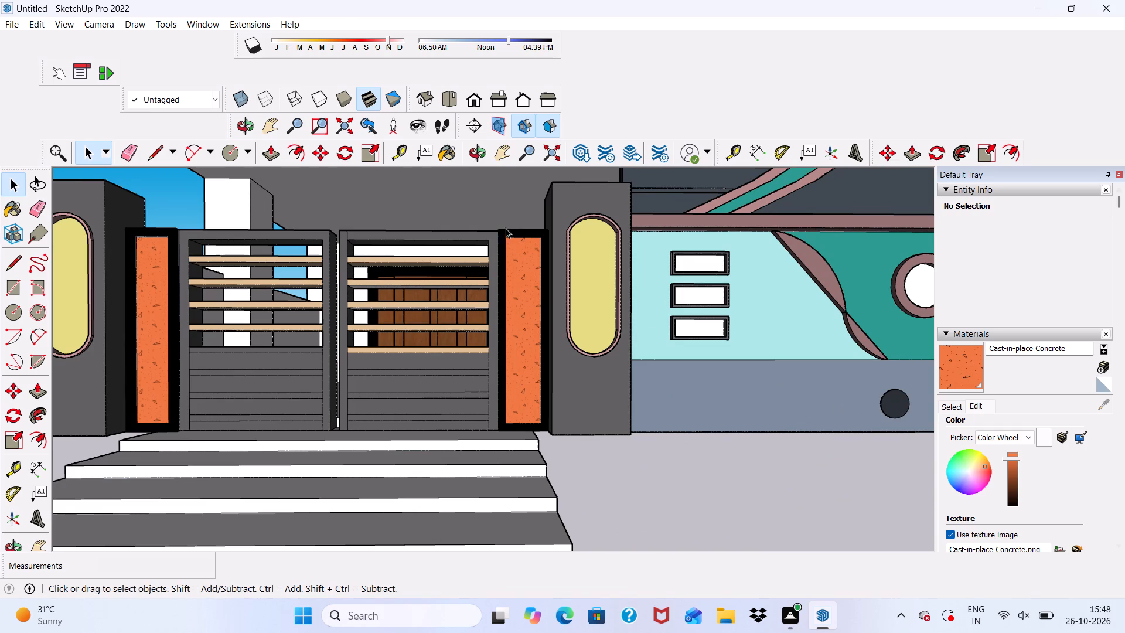
Paint the unpainted slat undersides of the gate leaf nearer the teal wall with 0035_Tan from the Colors-Named collection.
{"action": "left_click", "coordinate": [946, 403]}
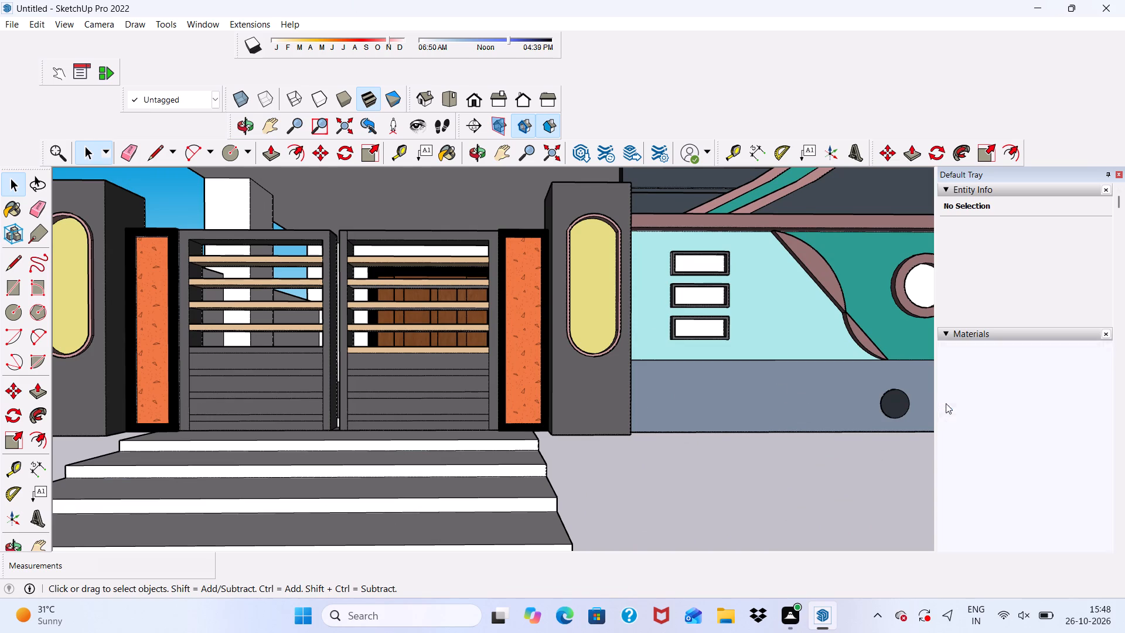
{"action": "left_click", "coordinate": [947, 405]}
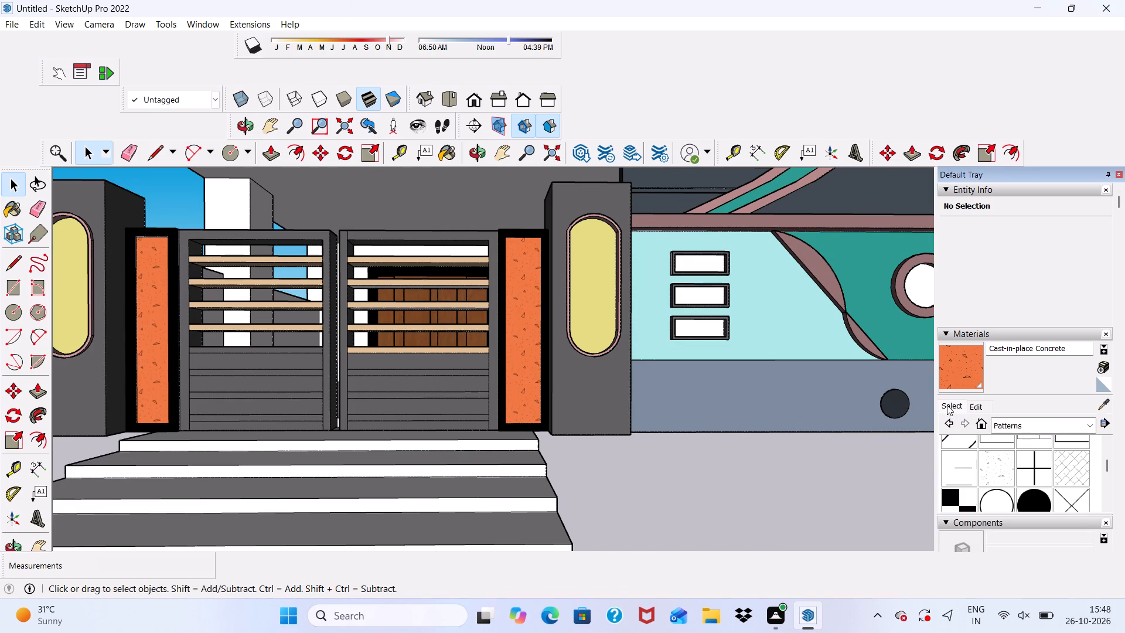
{"action": "left_click", "coordinate": [1085, 410]}
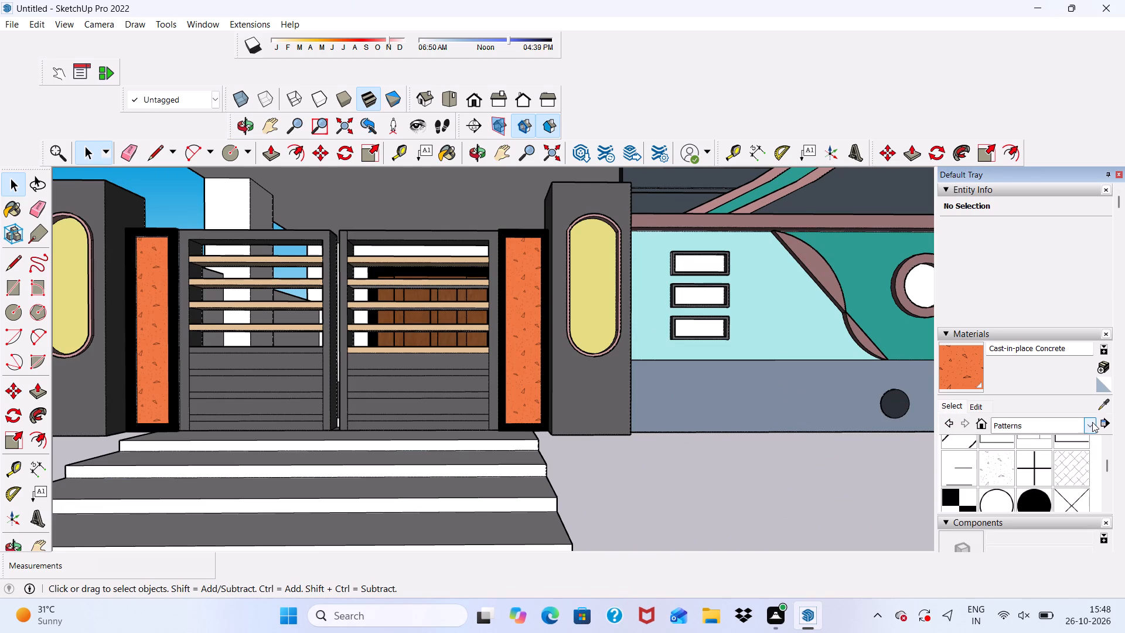
{"action": "left_click", "coordinate": [1092, 422]}
{"action": "scroll", "coordinate": [1033, 477], "scroll_direction": "down", "scroll_amount": 1}
{"action": "left_click", "coordinate": [1027, 484]}
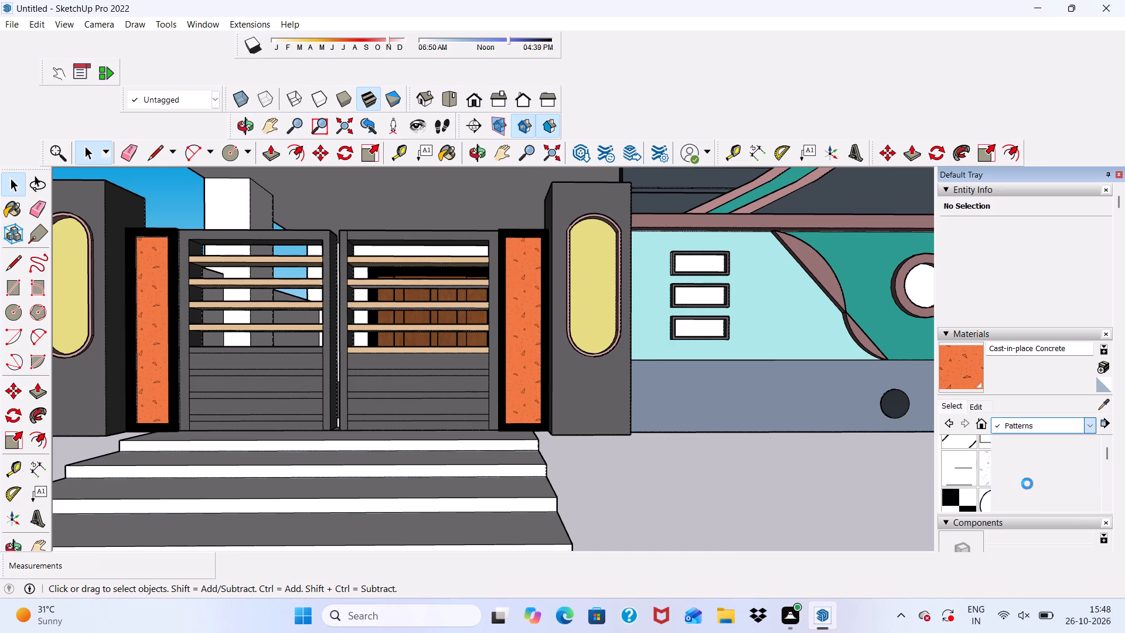
{"action": "scroll", "coordinate": [1020, 467], "scroll_direction": "down", "scroll_amount": 1}
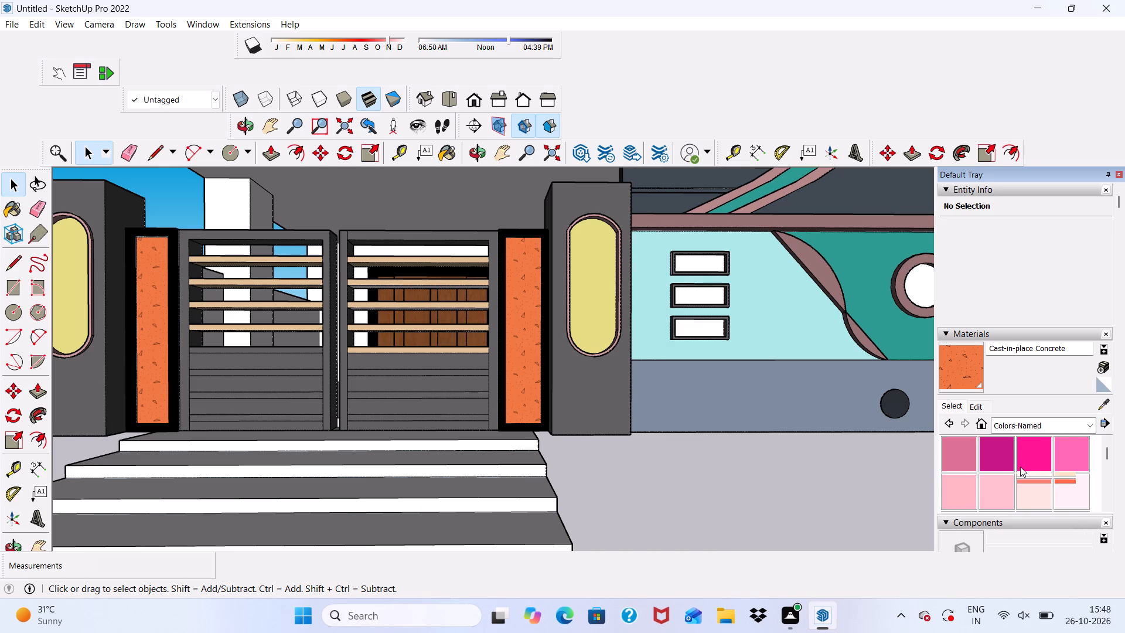
{"action": "scroll", "coordinate": [1020, 459], "scroll_direction": "down", "scroll_amount": 1}
{"action": "scroll", "coordinate": [1020, 457], "scroll_direction": "up", "scroll_amount": 1}
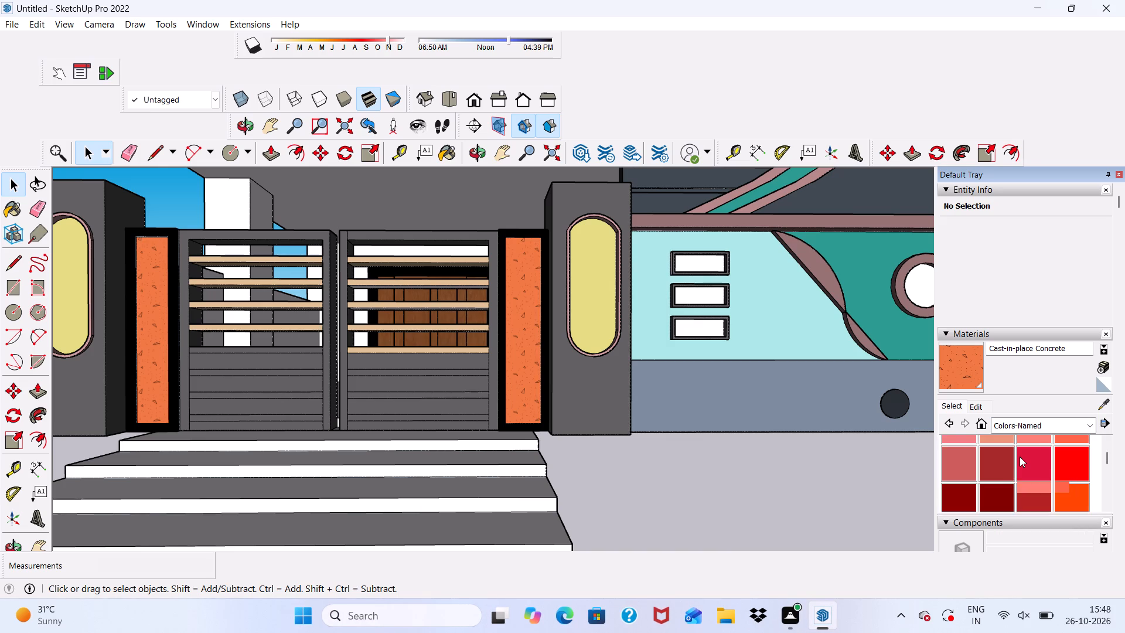
{"action": "scroll", "coordinate": [1020, 457], "scroll_direction": "up", "scroll_amount": 4}
{"action": "scroll", "coordinate": [1020, 457], "scroll_direction": "down", "scroll_amount": 4}
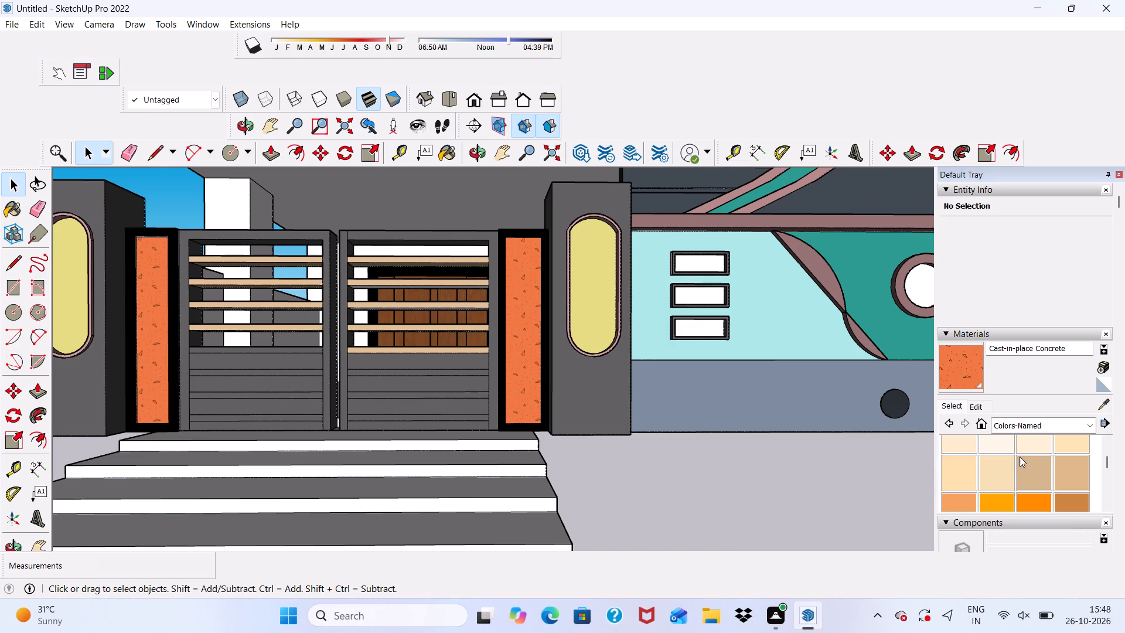
{"action": "left_click", "coordinate": [1027, 469]}
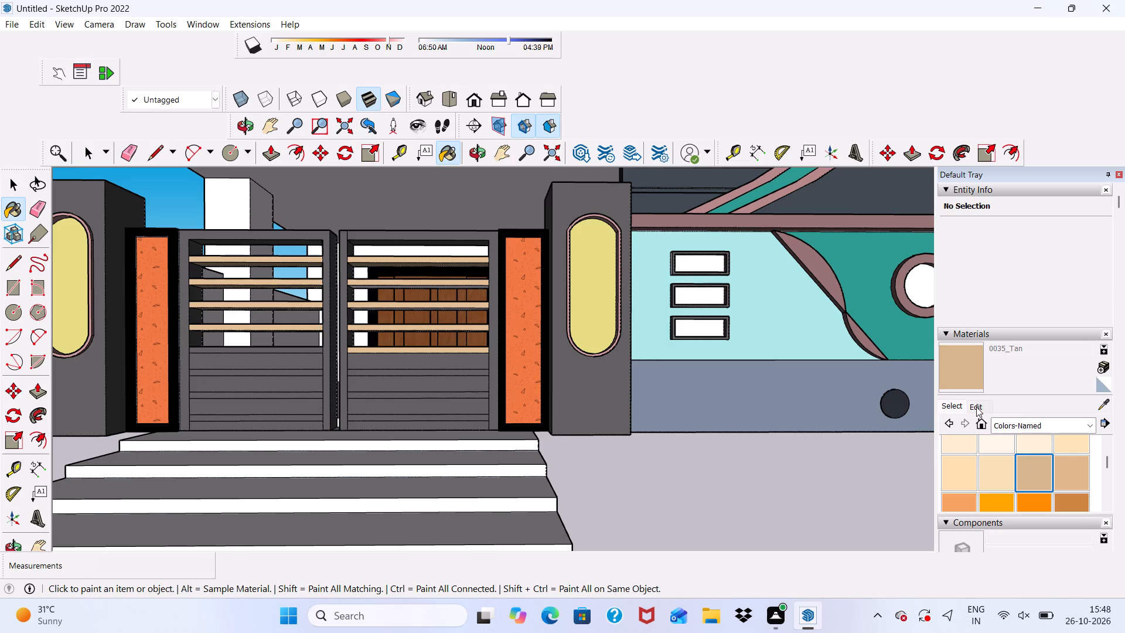
{"action": "left_click", "coordinate": [976, 407]}
{"action": "scroll", "coordinate": [178, 229], "scroll_direction": "up", "scroll_amount": 4}
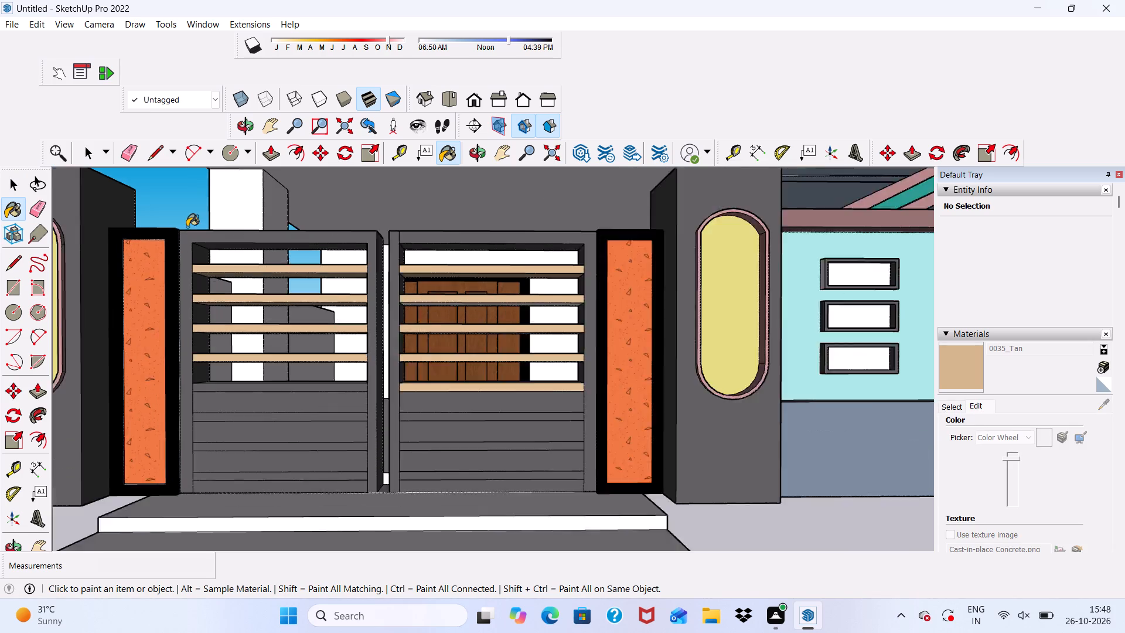
{"action": "middle_click_drag", "start_coordinate": [471, 355], "coordinate": [443, 266]}
{"action": "scroll", "coordinate": [531, 328], "scroll_direction": "up", "scroll_amount": 4}
{"action": "left_click", "coordinate": [557, 331]}
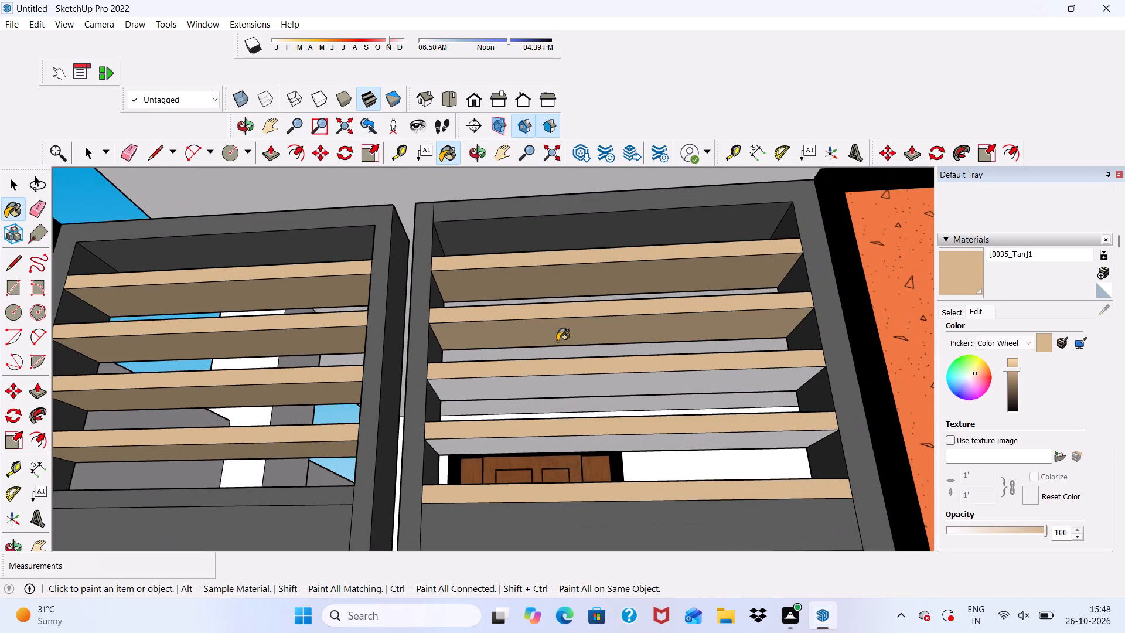
{"action": "scroll", "coordinate": [574, 391], "scroll_direction": "up", "scroll_amount": 4}
{"action": "left_click", "coordinate": [570, 390]}
{"action": "left_click", "coordinate": [561, 452]}
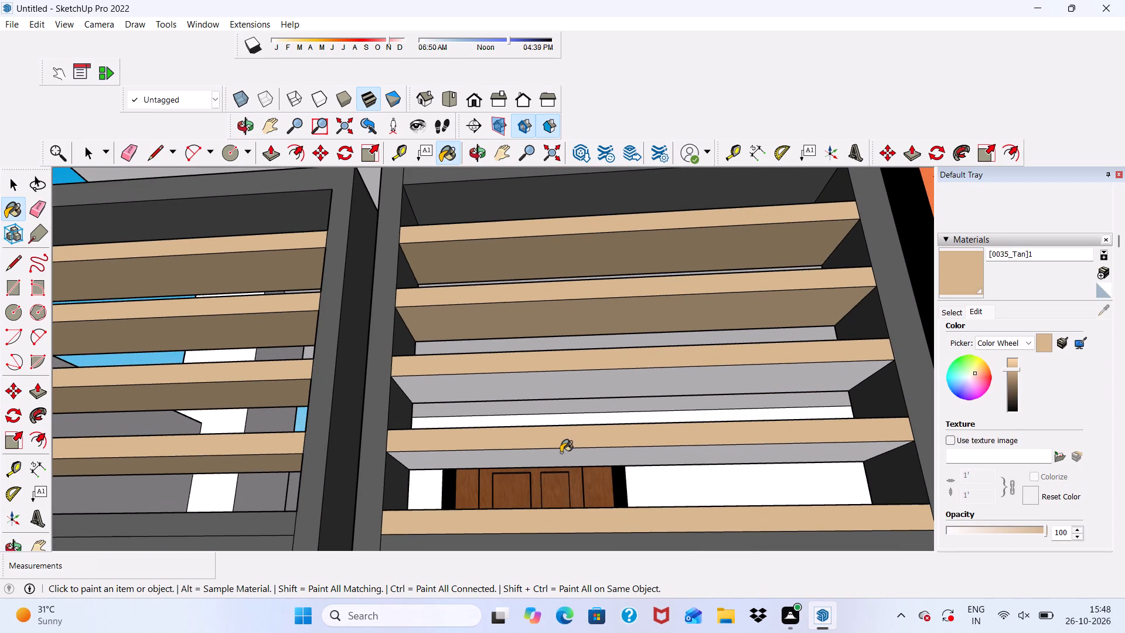
Examine the gate's colours together with the rest of the house's front elevation.
{"action": "scroll", "coordinate": [558, 441], "scroll_direction": "down", "scroll_amount": 8}
{"action": "middle_click_drag", "start_coordinate": [612, 360], "coordinate": [623, 469]}
{"action": "key", "text": "space"}
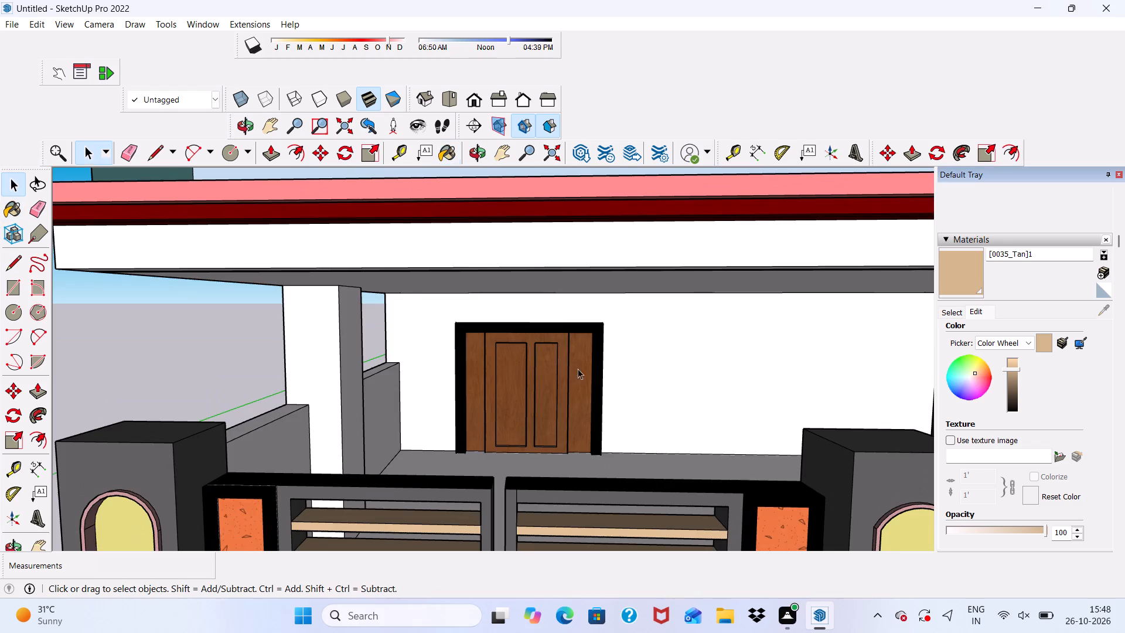
{"action": "scroll", "coordinate": [568, 358], "scroll_direction": "down", "scroll_amount": 8}
{"action": "middle_click_drag", "start_coordinate": [570, 417], "coordinate": [540, 444]}
{"action": "scroll", "coordinate": [540, 444], "scroll_direction": "up", "scroll_amount": 5}
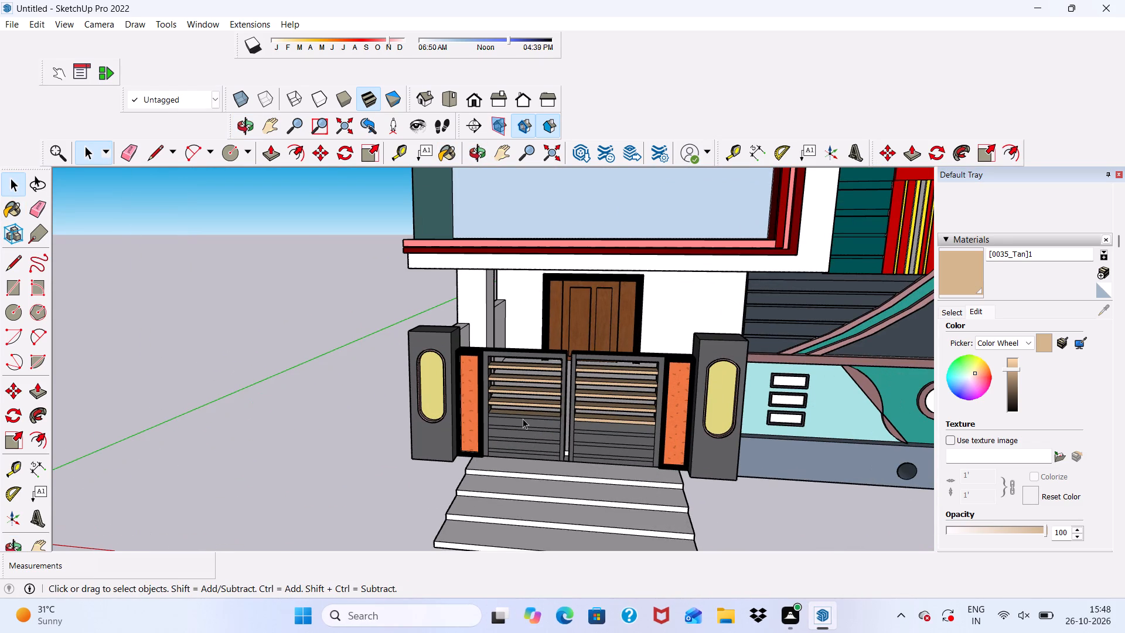
{"action": "scroll", "coordinate": [586, 328], "scroll_direction": "down", "scroll_amount": 5}
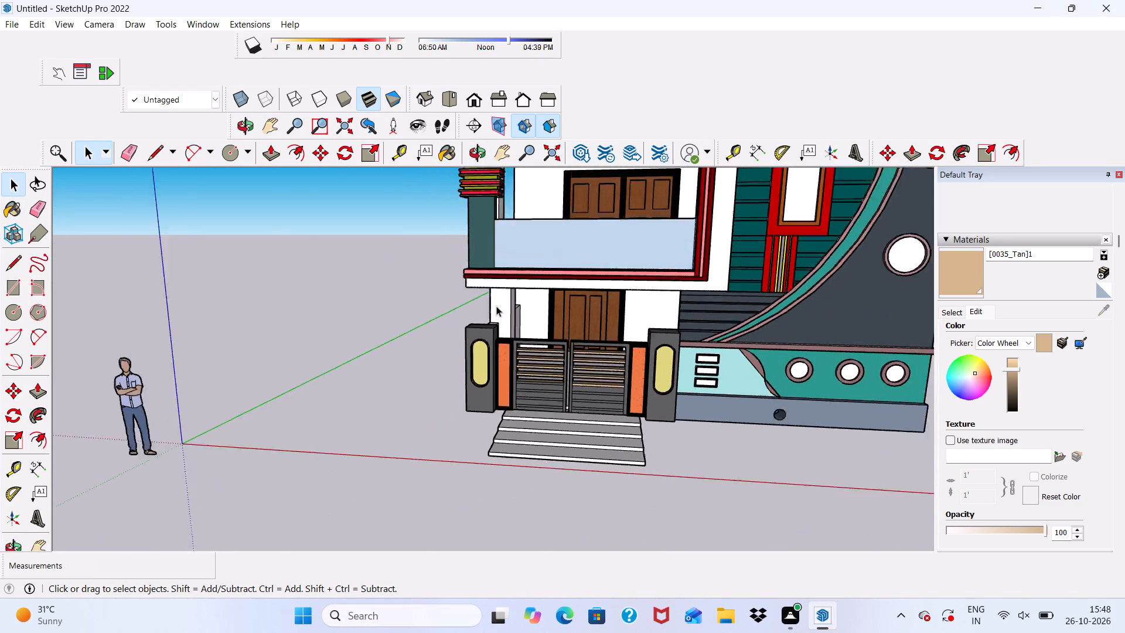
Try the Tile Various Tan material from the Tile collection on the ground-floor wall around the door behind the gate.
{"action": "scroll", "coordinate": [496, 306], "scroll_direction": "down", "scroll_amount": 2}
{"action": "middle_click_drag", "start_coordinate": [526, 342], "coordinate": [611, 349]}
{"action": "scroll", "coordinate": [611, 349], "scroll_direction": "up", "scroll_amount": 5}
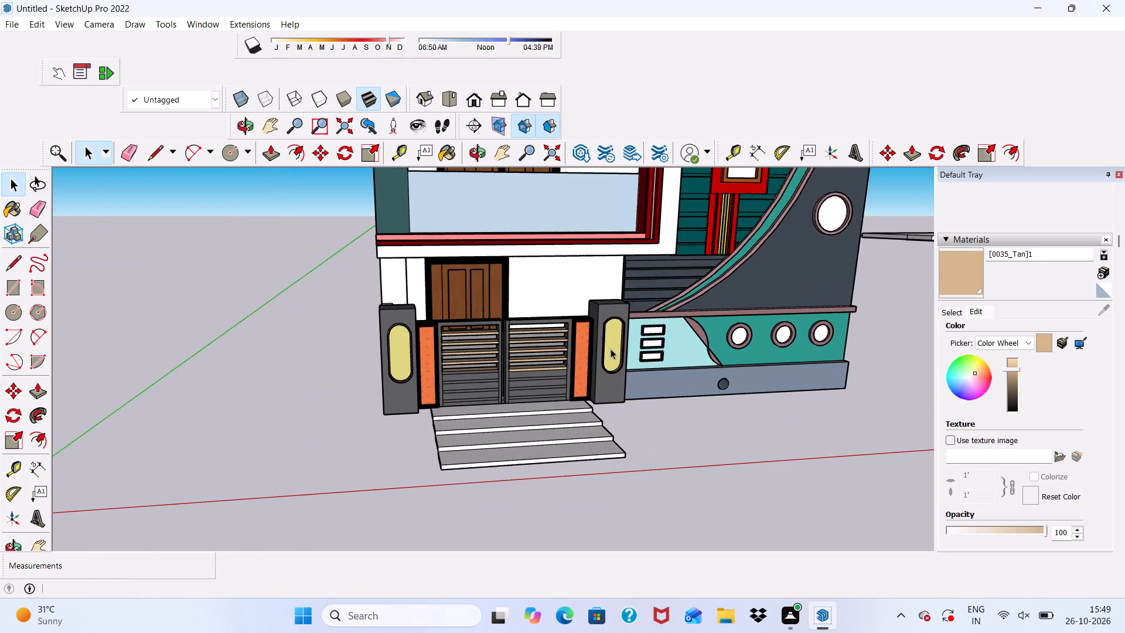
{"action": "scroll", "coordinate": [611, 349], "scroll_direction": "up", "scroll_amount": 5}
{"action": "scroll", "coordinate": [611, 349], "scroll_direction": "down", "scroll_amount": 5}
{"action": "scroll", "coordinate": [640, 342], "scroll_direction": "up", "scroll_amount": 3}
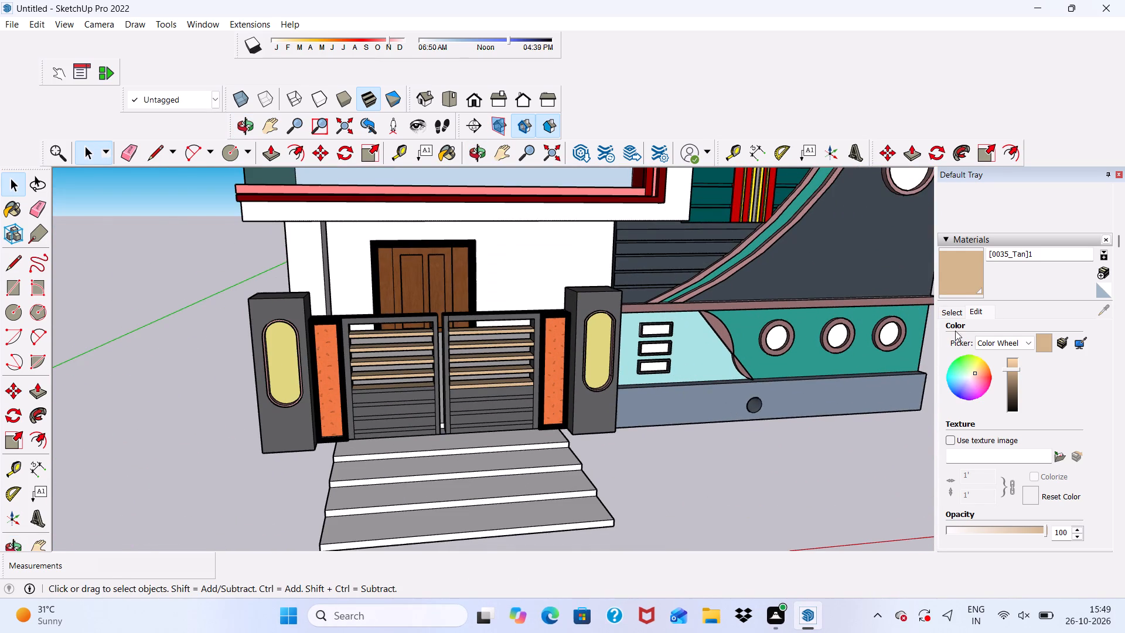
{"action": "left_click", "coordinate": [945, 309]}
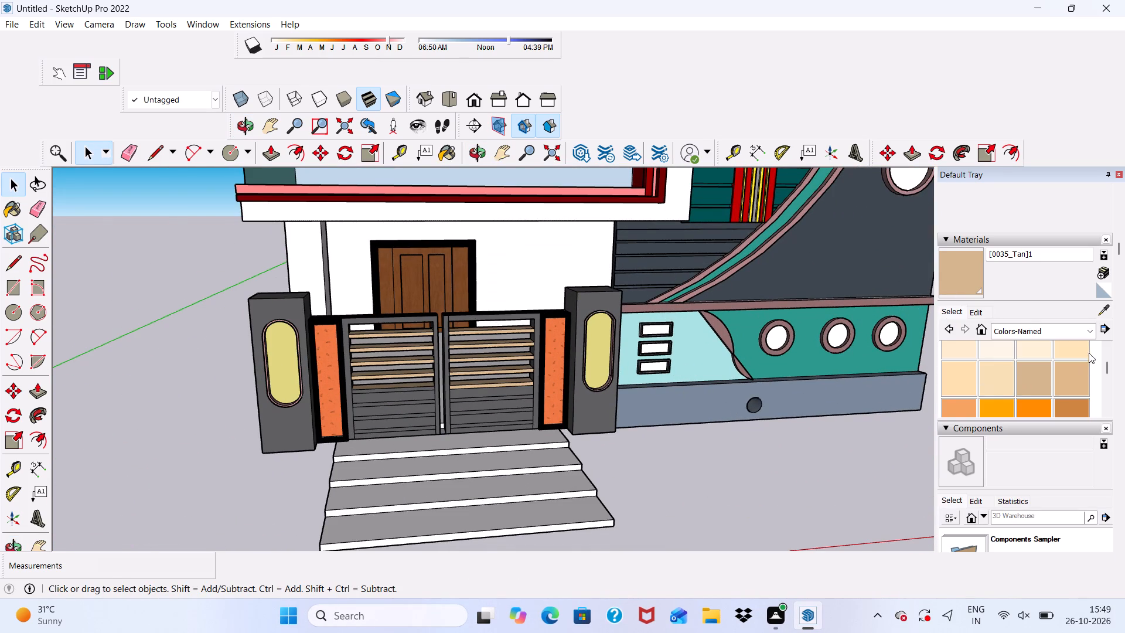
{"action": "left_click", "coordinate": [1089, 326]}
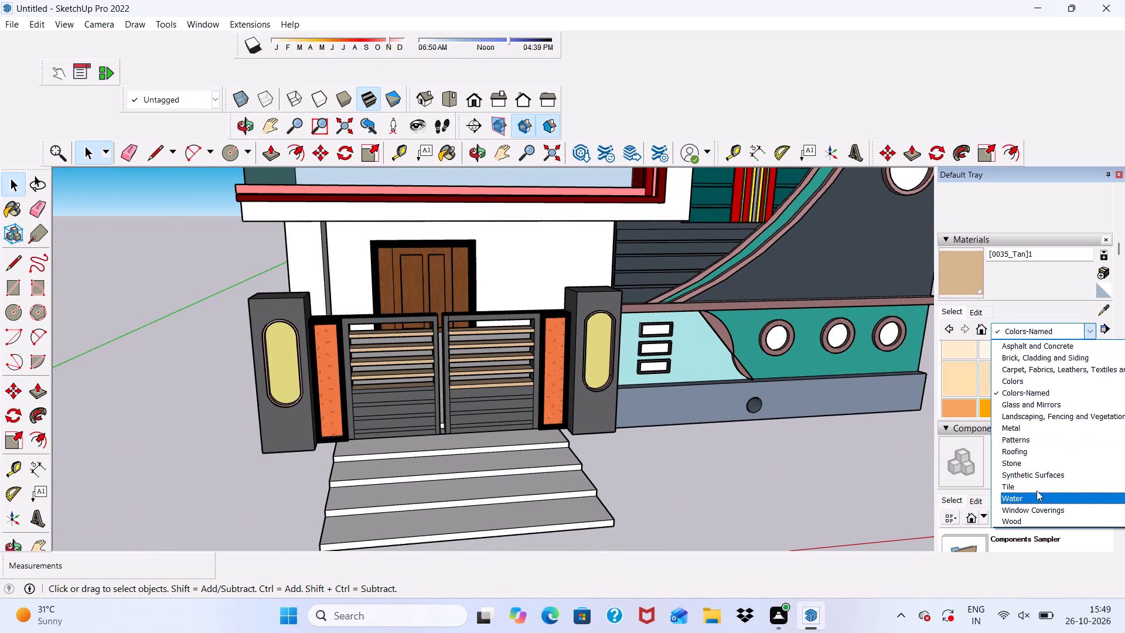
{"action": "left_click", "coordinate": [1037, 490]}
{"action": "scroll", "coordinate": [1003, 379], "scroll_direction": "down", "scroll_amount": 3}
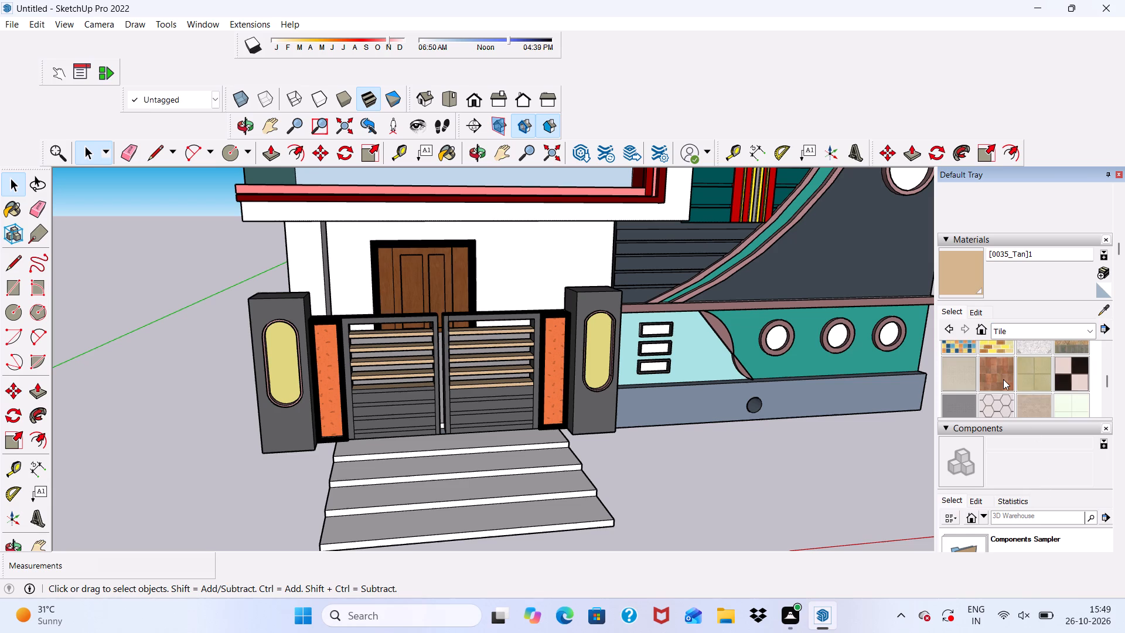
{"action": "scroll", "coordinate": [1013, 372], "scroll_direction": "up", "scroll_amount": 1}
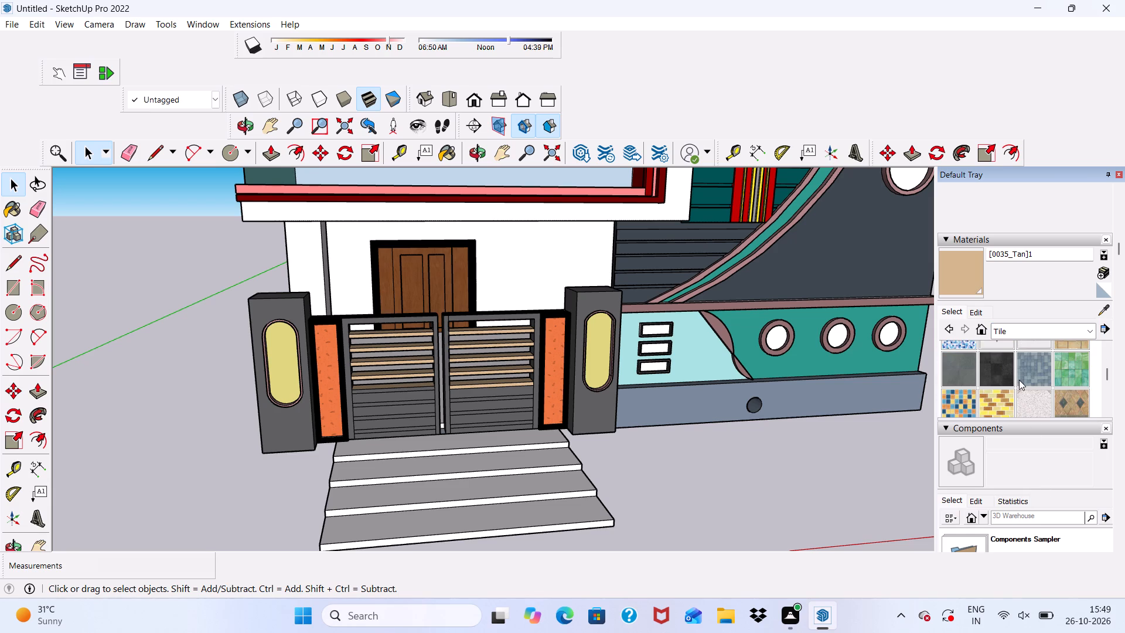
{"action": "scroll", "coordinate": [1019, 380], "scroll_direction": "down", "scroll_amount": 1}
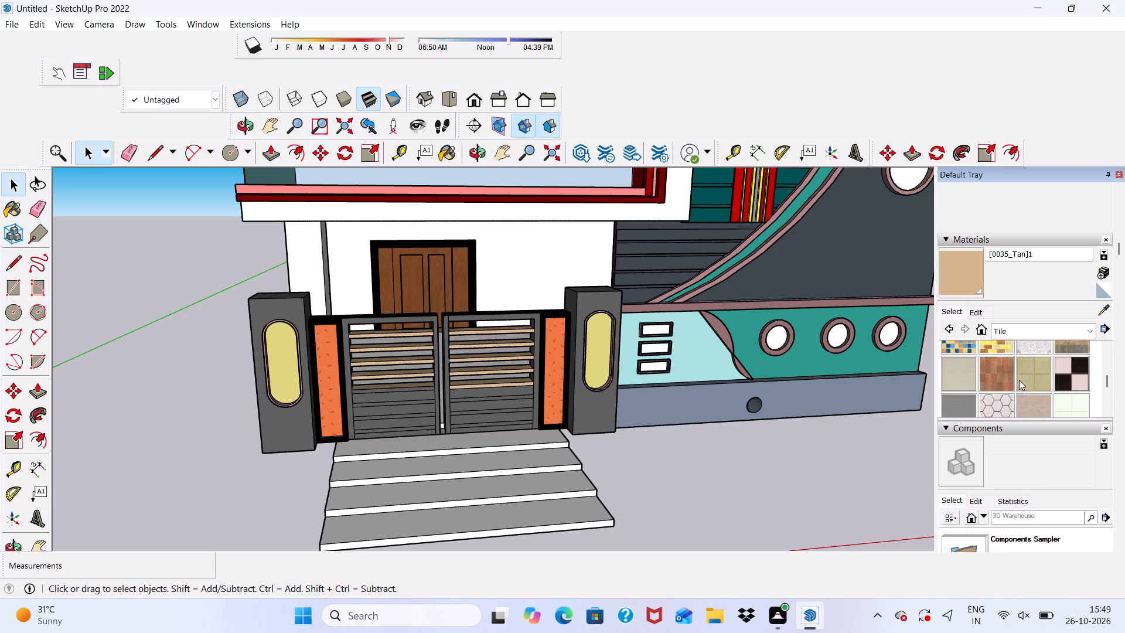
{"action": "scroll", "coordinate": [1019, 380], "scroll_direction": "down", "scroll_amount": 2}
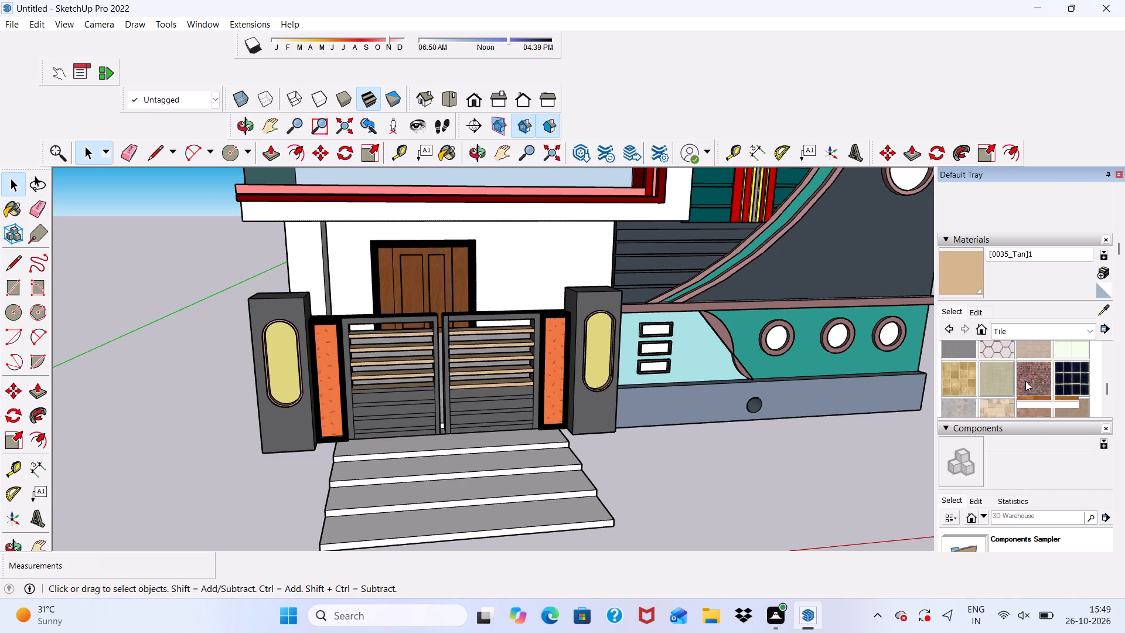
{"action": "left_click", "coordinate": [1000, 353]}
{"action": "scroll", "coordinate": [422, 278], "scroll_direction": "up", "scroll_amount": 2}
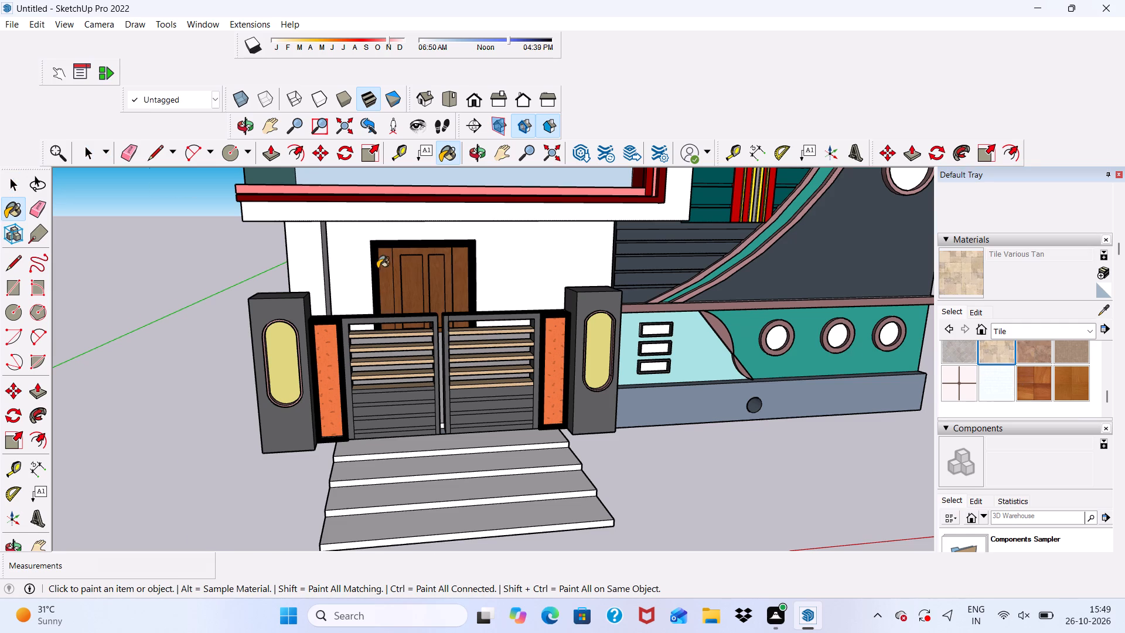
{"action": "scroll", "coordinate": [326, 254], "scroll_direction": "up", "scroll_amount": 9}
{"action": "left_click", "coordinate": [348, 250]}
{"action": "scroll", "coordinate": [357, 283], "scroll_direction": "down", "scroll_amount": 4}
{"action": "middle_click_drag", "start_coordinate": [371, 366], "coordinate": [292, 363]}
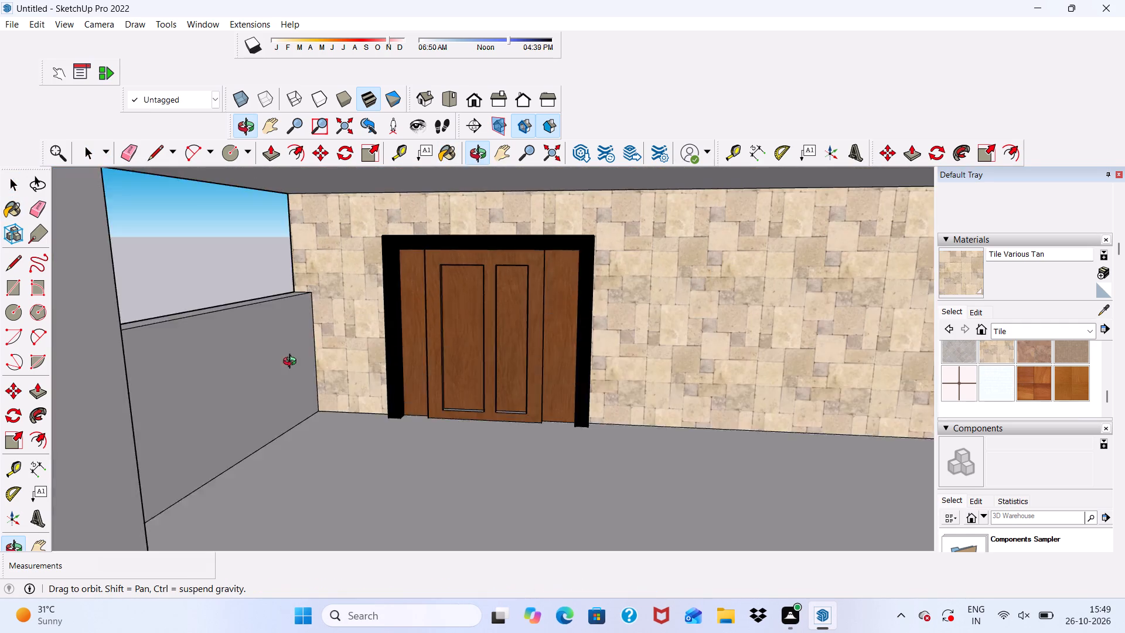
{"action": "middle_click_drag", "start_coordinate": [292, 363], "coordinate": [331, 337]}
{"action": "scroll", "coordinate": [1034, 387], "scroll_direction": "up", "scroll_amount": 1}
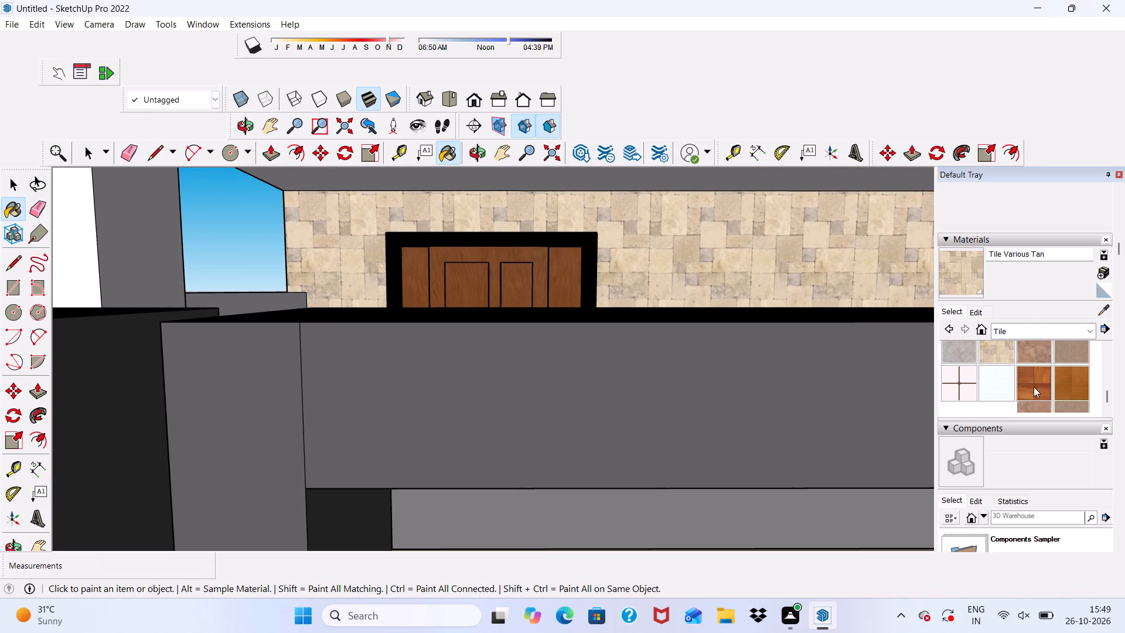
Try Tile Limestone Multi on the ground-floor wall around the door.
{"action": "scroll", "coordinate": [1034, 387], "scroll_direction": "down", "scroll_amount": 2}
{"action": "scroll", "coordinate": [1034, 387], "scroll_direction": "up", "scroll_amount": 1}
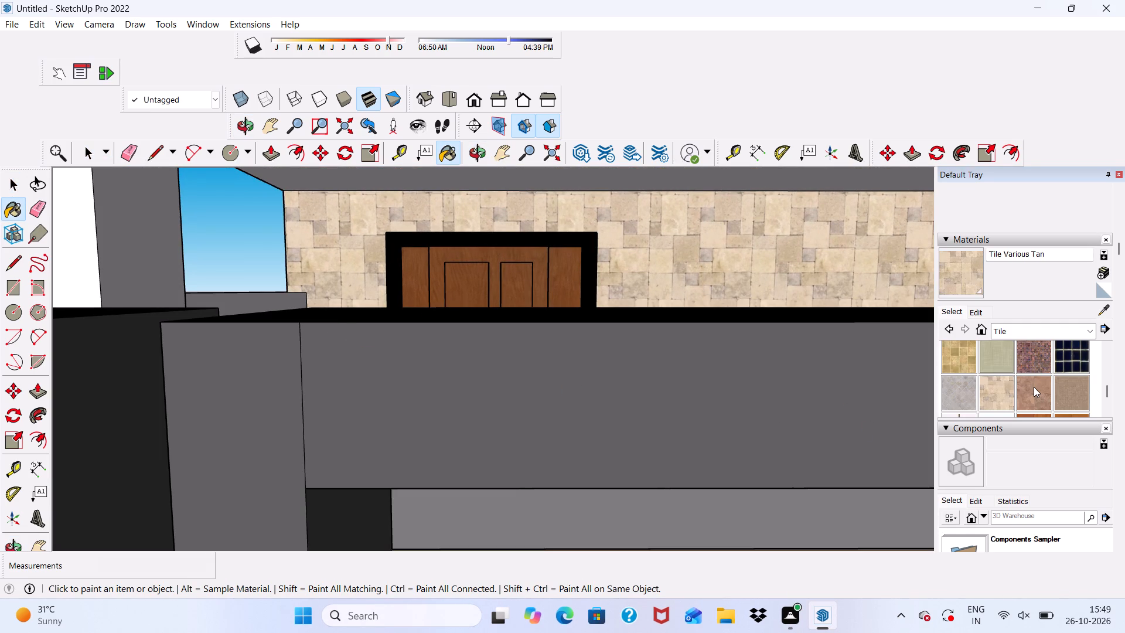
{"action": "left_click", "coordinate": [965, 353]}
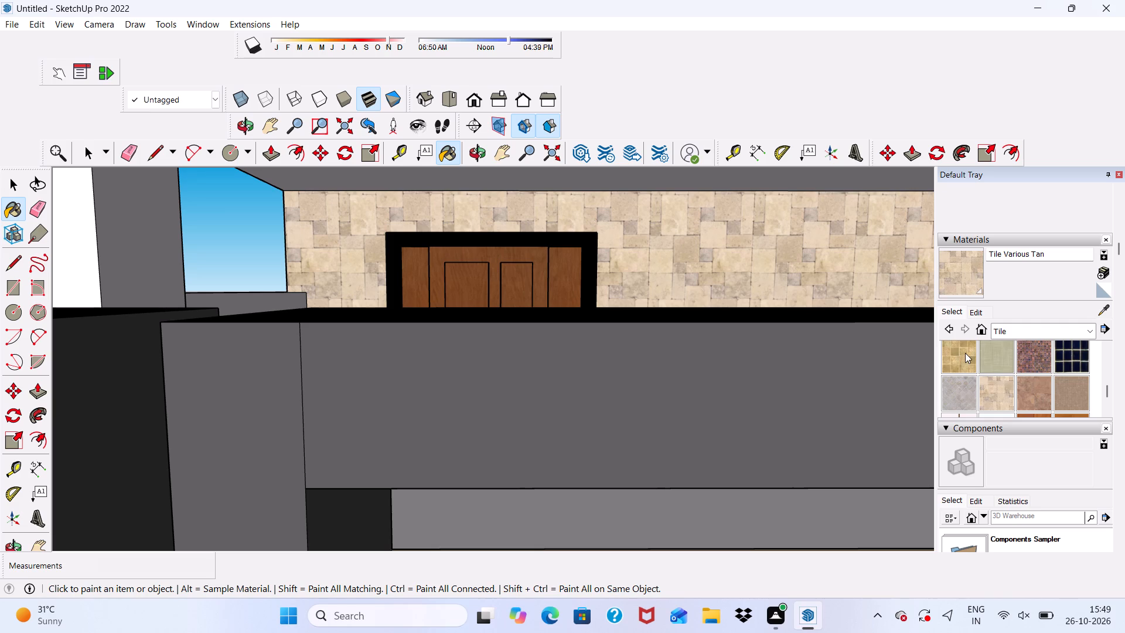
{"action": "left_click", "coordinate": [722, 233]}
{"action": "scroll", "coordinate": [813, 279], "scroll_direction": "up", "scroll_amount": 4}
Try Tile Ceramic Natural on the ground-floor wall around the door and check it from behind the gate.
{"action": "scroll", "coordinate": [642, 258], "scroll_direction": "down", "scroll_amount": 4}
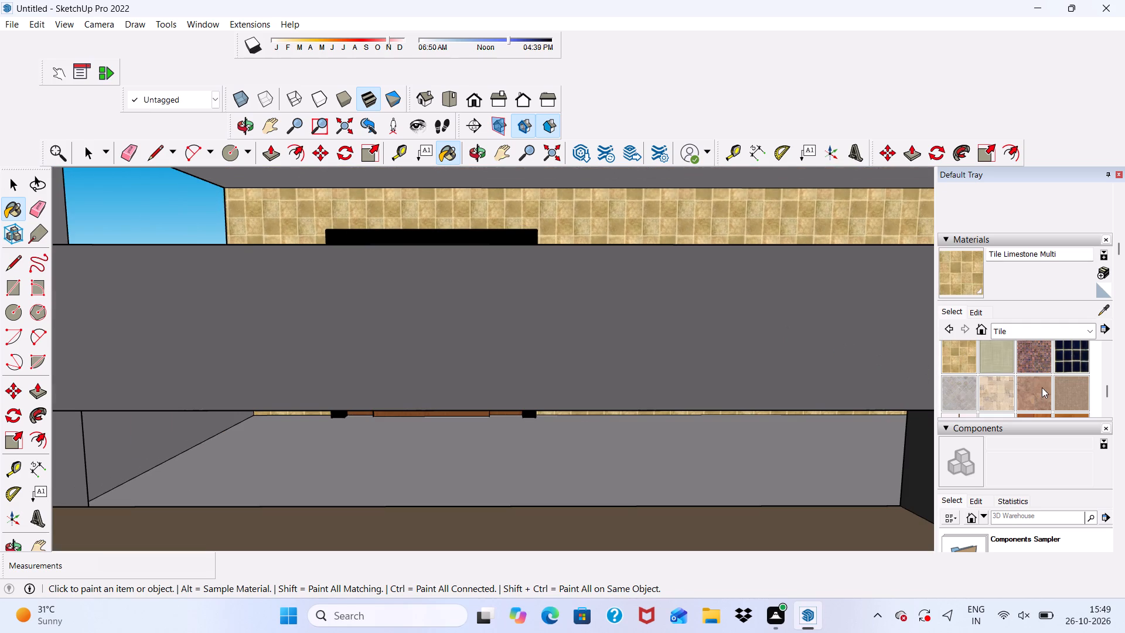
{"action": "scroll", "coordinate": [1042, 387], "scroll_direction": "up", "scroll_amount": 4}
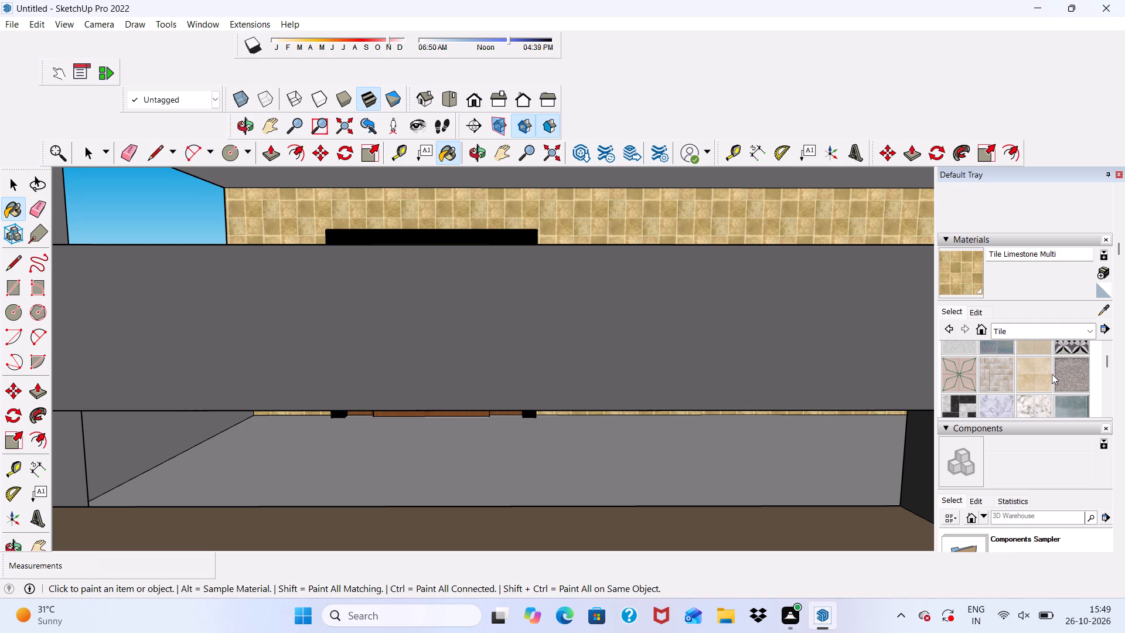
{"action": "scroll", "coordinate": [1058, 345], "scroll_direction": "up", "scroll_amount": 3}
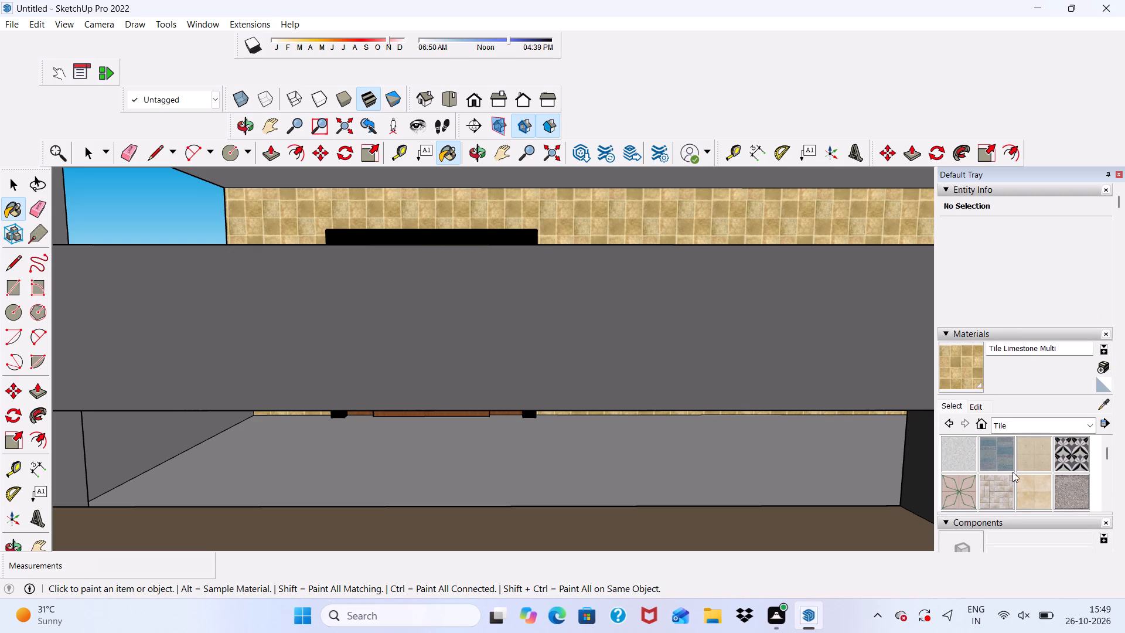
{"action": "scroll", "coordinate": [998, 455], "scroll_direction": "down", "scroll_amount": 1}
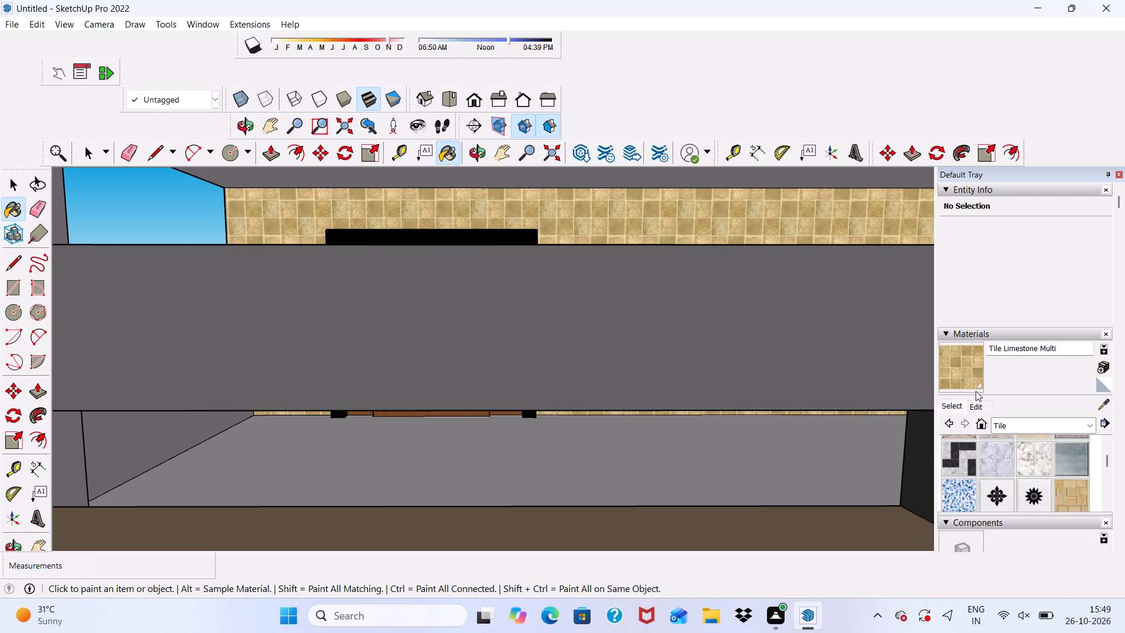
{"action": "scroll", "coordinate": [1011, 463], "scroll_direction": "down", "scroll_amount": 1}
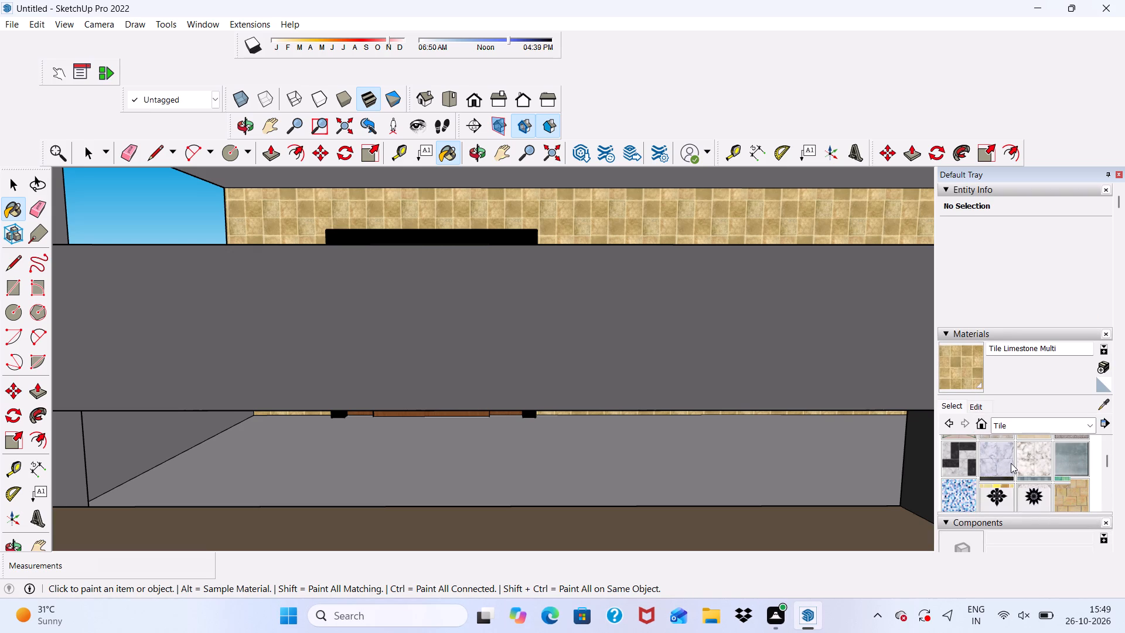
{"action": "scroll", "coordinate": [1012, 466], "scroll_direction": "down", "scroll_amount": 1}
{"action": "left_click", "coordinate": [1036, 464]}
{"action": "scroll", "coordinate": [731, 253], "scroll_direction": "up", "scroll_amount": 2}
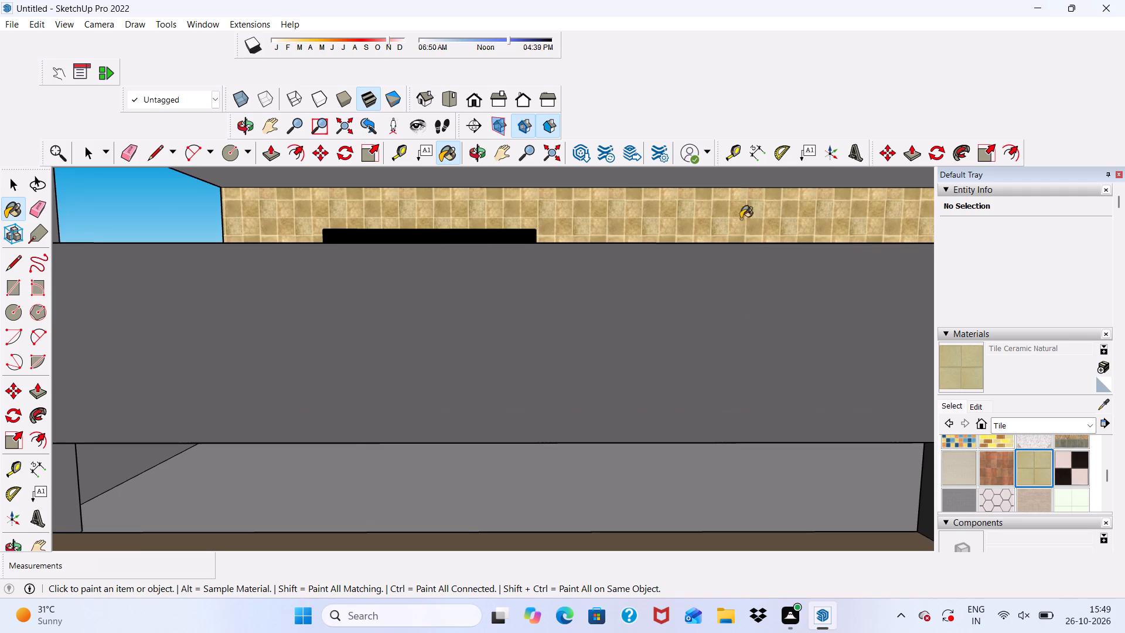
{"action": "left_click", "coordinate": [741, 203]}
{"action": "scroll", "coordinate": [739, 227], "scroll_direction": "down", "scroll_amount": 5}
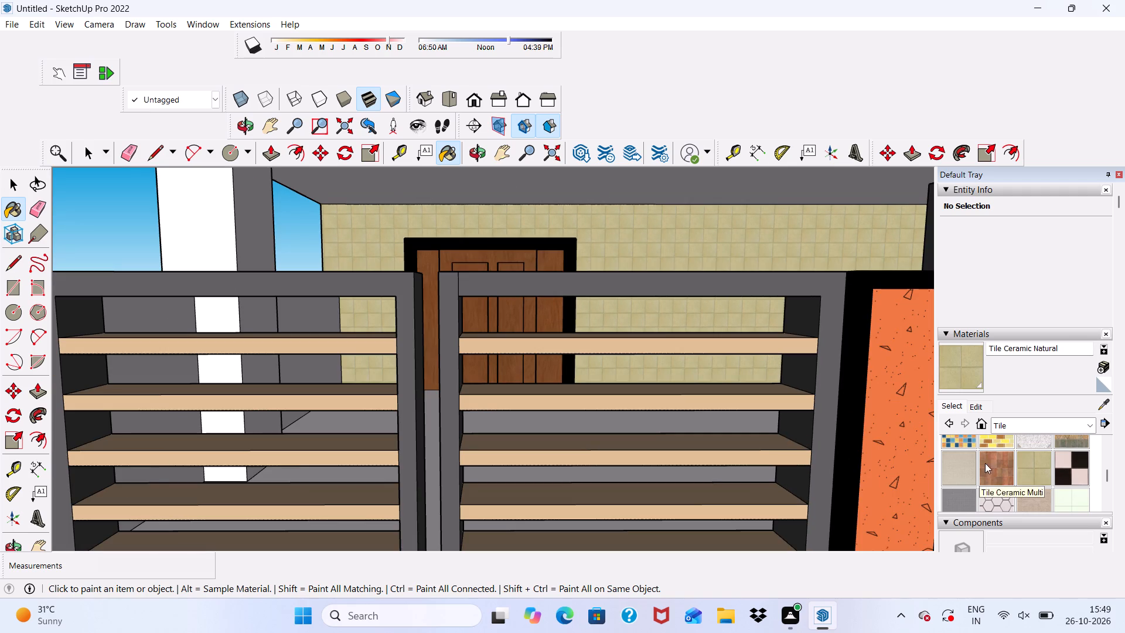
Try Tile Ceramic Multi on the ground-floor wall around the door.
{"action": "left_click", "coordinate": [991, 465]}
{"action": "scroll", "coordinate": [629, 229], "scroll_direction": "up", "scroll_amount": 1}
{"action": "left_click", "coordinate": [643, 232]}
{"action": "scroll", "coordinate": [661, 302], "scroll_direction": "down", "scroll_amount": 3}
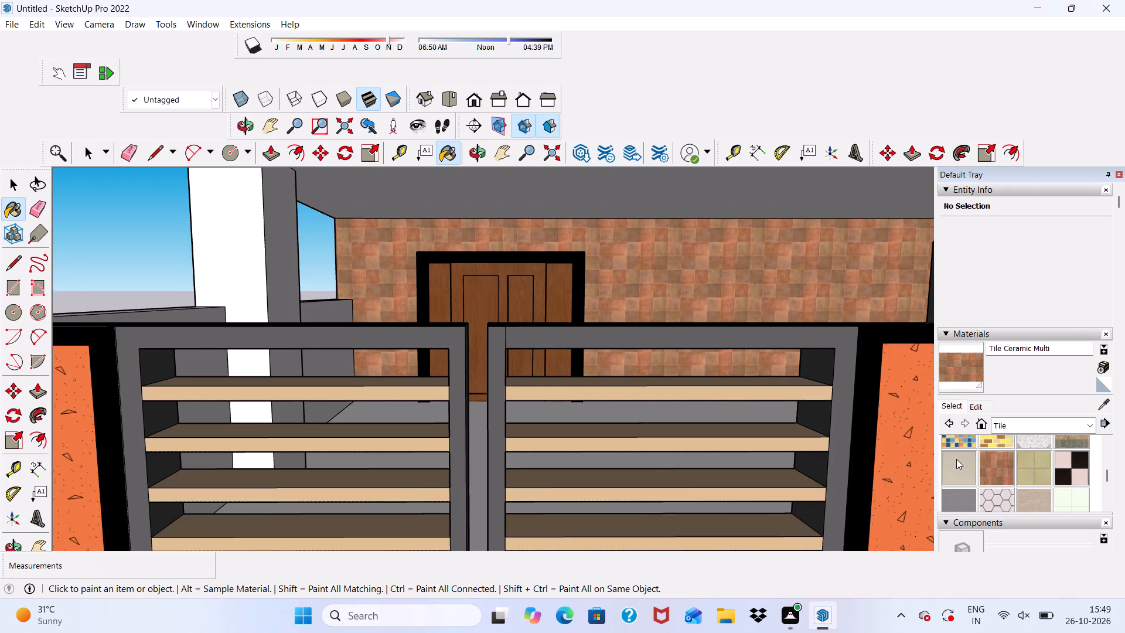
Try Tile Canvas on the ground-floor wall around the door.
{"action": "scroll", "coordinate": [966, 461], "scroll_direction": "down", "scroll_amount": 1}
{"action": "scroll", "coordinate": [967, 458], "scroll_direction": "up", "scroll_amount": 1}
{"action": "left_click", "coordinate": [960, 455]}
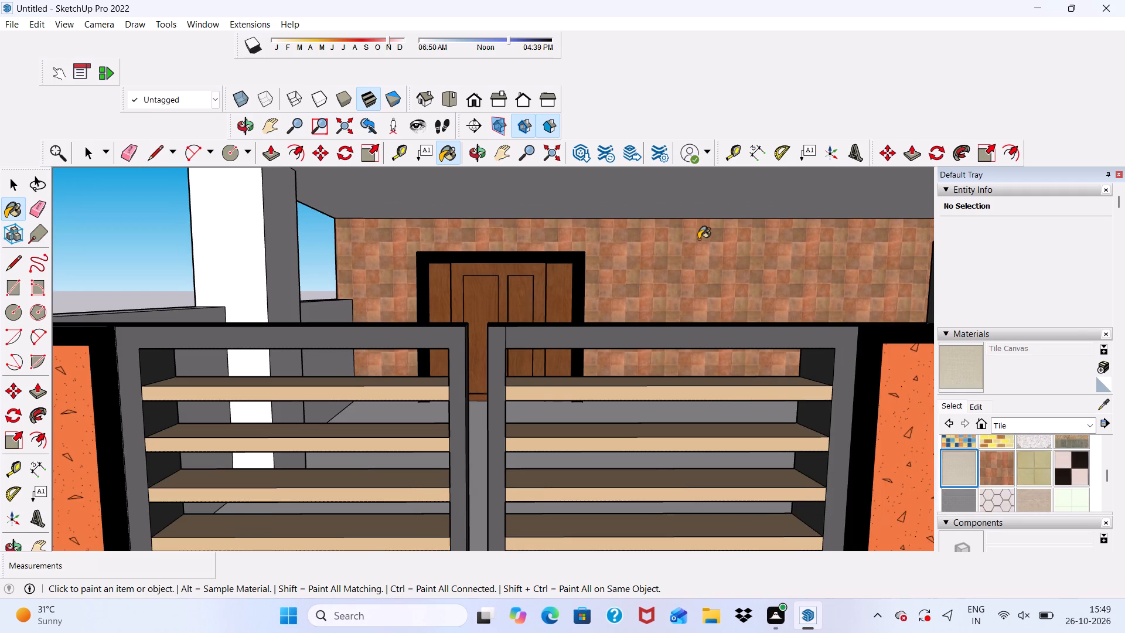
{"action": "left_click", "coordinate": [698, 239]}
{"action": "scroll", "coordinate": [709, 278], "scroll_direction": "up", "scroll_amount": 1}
Paint the ground-floor wall around the door with Tile Veriegated Stone and check it from outside the gate.
{"action": "scroll", "coordinate": [1010, 472], "scroll_direction": "down", "scroll_amount": 1}
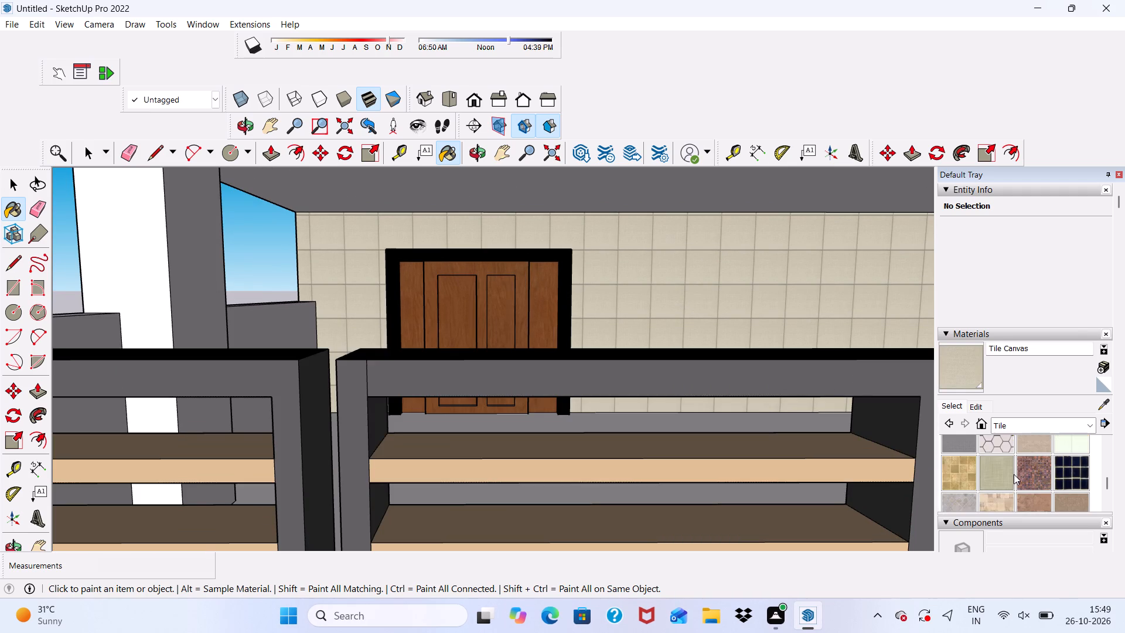
{"action": "scroll", "coordinate": [1017, 481], "scroll_direction": "down", "scroll_amount": 1}
{"action": "left_click", "coordinate": [1027, 444]}
{"action": "scroll", "coordinate": [751, 331], "scroll_direction": "up", "scroll_amount": 2}
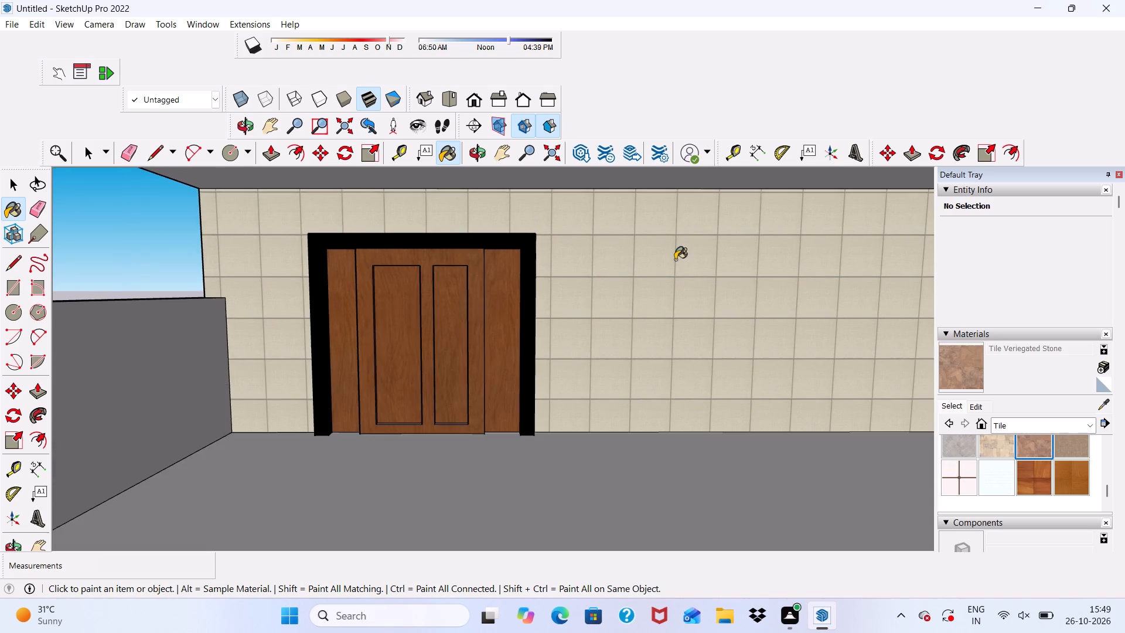
{"action": "left_click", "coordinate": [674, 257]}
{"action": "scroll", "coordinate": [674, 316], "scroll_direction": "down", "scroll_amount": 3}
{"action": "middle_click_drag", "start_coordinate": [682, 396], "coordinate": [687, 427]}
{"action": "scroll", "coordinate": [515, 257], "scroll_direction": "down", "scroll_amount": 3}
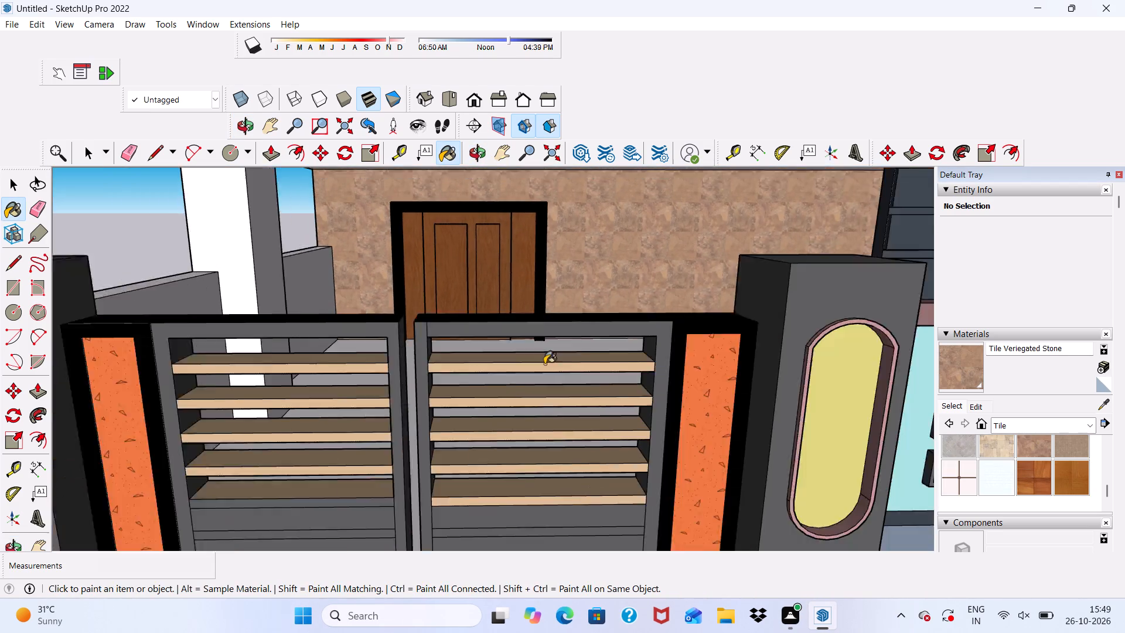
{"action": "scroll", "coordinate": [544, 364], "scroll_direction": "down", "scroll_amount": 1}
{"action": "middle_click_drag", "start_coordinate": [571, 384], "coordinate": [636, 345]}
{"action": "scroll", "coordinate": [636, 345], "scroll_direction": "up", "scroll_amount": 1}
{"action": "scroll", "coordinate": [531, 330], "scroll_direction": "down", "scroll_amount": 5}
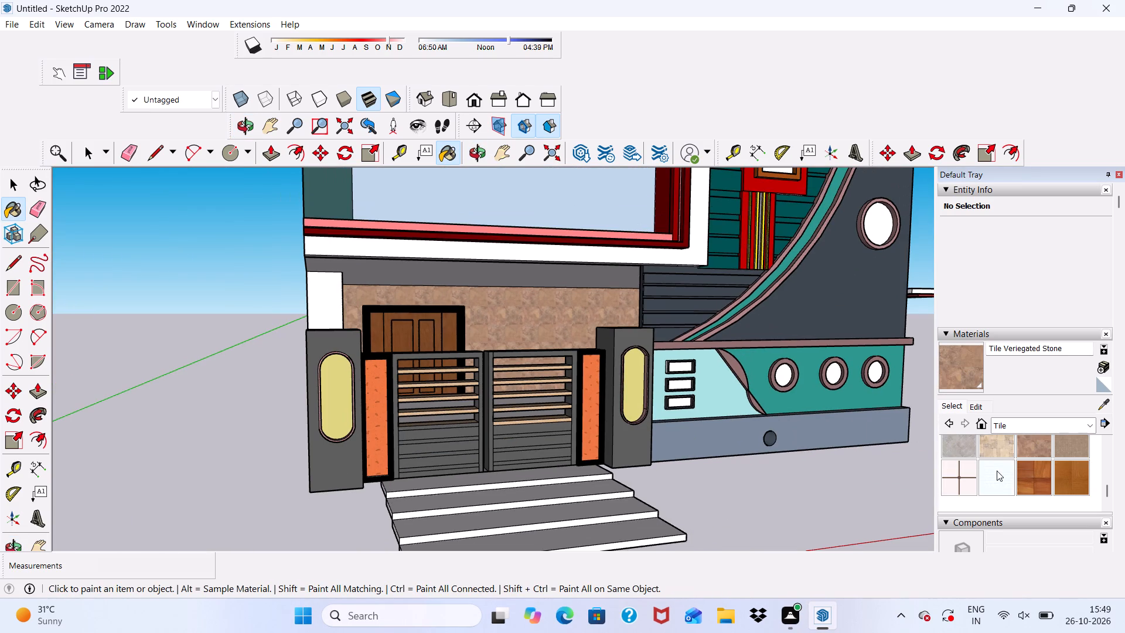
Paint the upper-floor wall around the double doors behind the balcony with Tile Mosaic Multi.
{"action": "scroll", "coordinate": [998, 471], "scroll_direction": "down", "scroll_amount": 1}
{"action": "scroll", "coordinate": [996, 462], "scroll_direction": "up", "scroll_amount": 2}
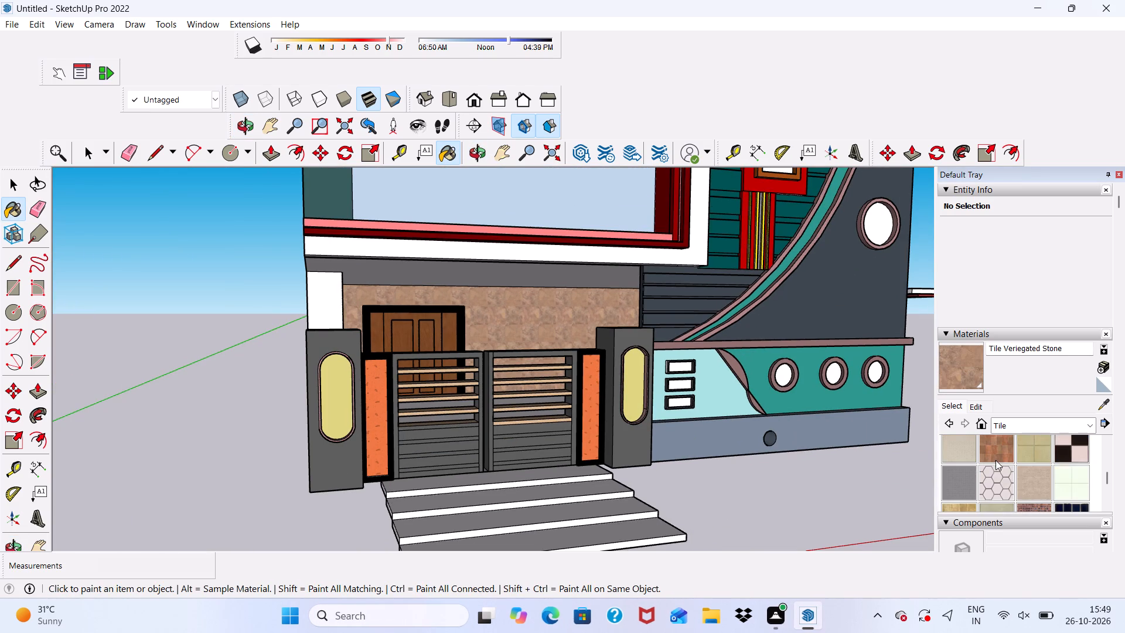
{"action": "scroll", "coordinate": [1020, 483], "scroll_direction": "down", "scroll_amount": 1}
{"action": "left_click", "coordinate": [1029, 458]}
{"action": "scroll", "coordinate": [752, 393], "scroll_direction": "up", "scroll_amount": 1}
{"action": "scroll", "coordinate": [742, 393], "scroll_direction": "down", "scroll_amount": 2}
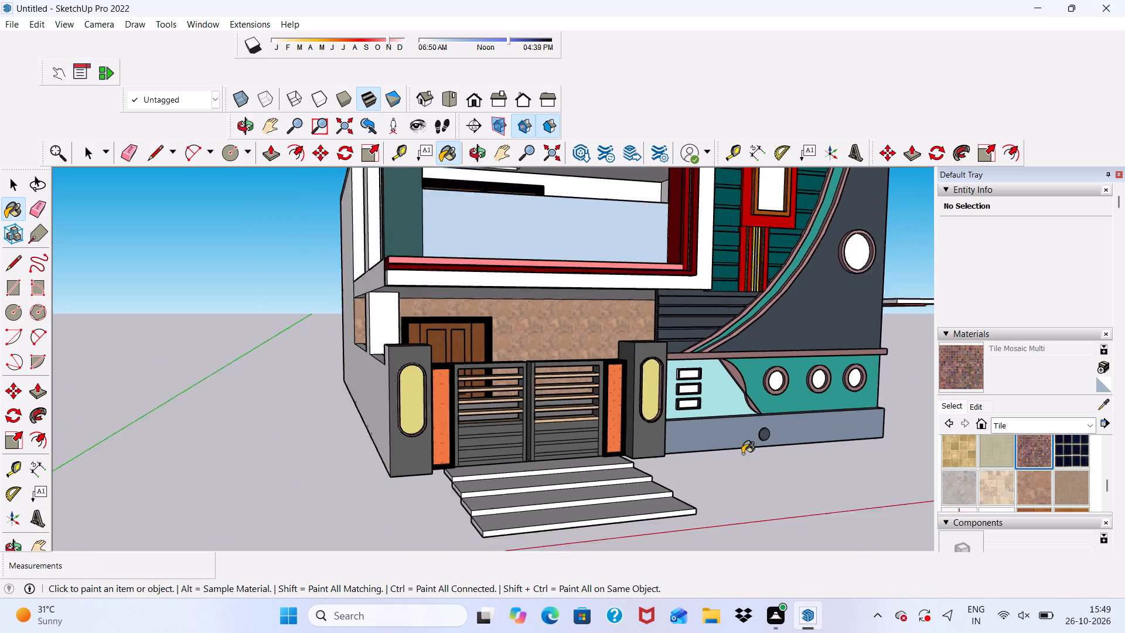
{"action": "scroll", "coordinate": [742, 454], "scroll_direction": "down", "scroll_amount": 4}
{"action": "scroll", "coordinate": [650, 375], "scroll_direction": "up", "scroll_amount": 7}
{"action": "left_click", "coordinate": [620, 216]}
{"action": "scroll", "coordinate": [622, 253], "scroll_direction": "down", "scroll_amount": 1}
{"action": "middle_click_drag", "start_coordinate": [631, 276], "coordinate": [607, 339]}
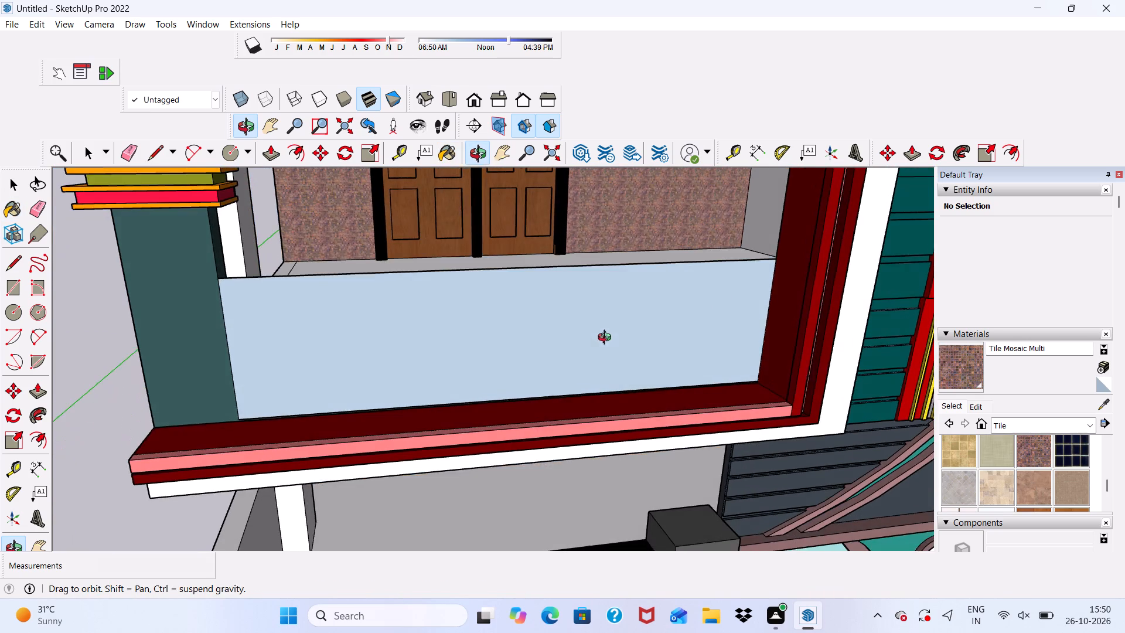
{"action": "middle_click_drag", "start_coordinate": [607, 339], "coordinate": [610, 339]}
{"action": "scroll", "coordinate": [696, 226], "scroll_direction": "up", "scroll_amount": 4}
{"action": "left_click", "coordinate": [824, 213]}
{"action": "scroll", "coordinate": [795, 257], "scroll_direction": "down", "scroll_amount": 5}
{"action": "middle_click_drag", "start_coordinate": [688, 322], "coordinate": [538, 295]}
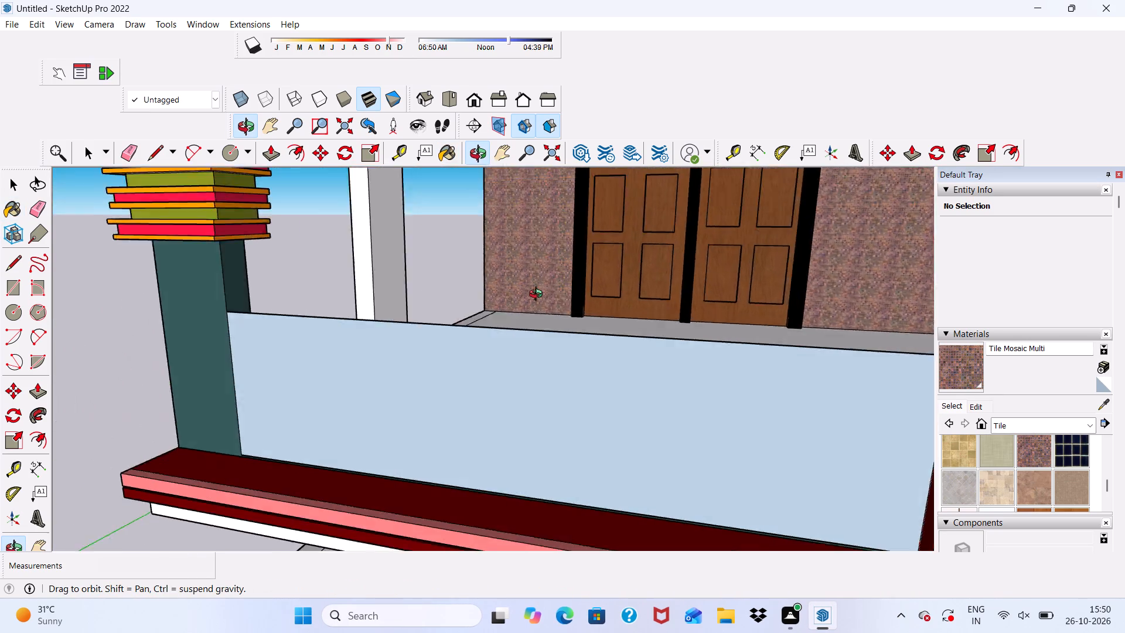
{"action": "middle_click_drag", "start_coordinate": [538, 295], "coordinate": [475, 276]}
{"action": "scroll", "coordinate": [475, 276], "scroll_direction": "up", "scroll_amount": 2}
Examine the tiled walls on both floors together with the whole front elevation, looking for parts still unpainted.
{"action": "scroll", "coordinate": [467, 252], "scroll_direction": "down", "scroll_amount": 5}
{"action": "middle_click_drag", "start_coordinate": [478, 349], "coordinate": [708, 261]}
{"action": "scroll", "coordinate": [700, 259], "scroll_direction": "up", "scroll_amount": 1}
{"action": "scroll", "coordinate": [551, 338], "scroll_direction": "down", "scroll_amount": 3}
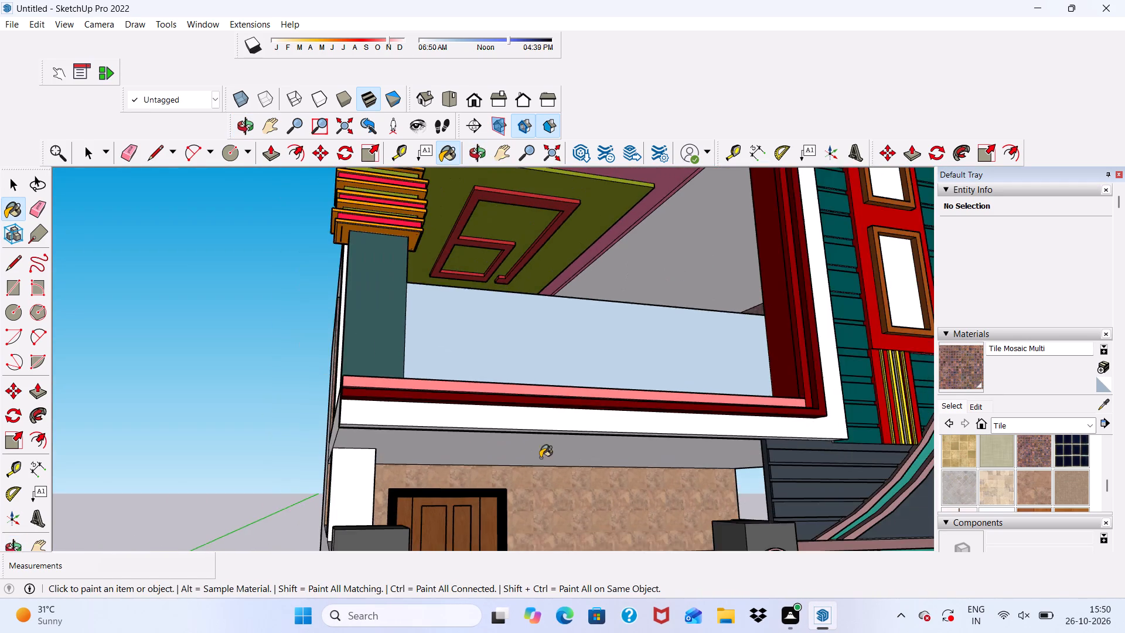
{"action": "middle_click_drag", "start_coordinate": [546, 469], "coordinate": [515, 506]}
{"action": "scroll", "coordinate": [589, 326], "scroll_direction": "up", "scroll_amount": 3}
{"action": "scroll", "coordinate": [588, 257], "scroll_direction": "down", "scroll_amount": 4}
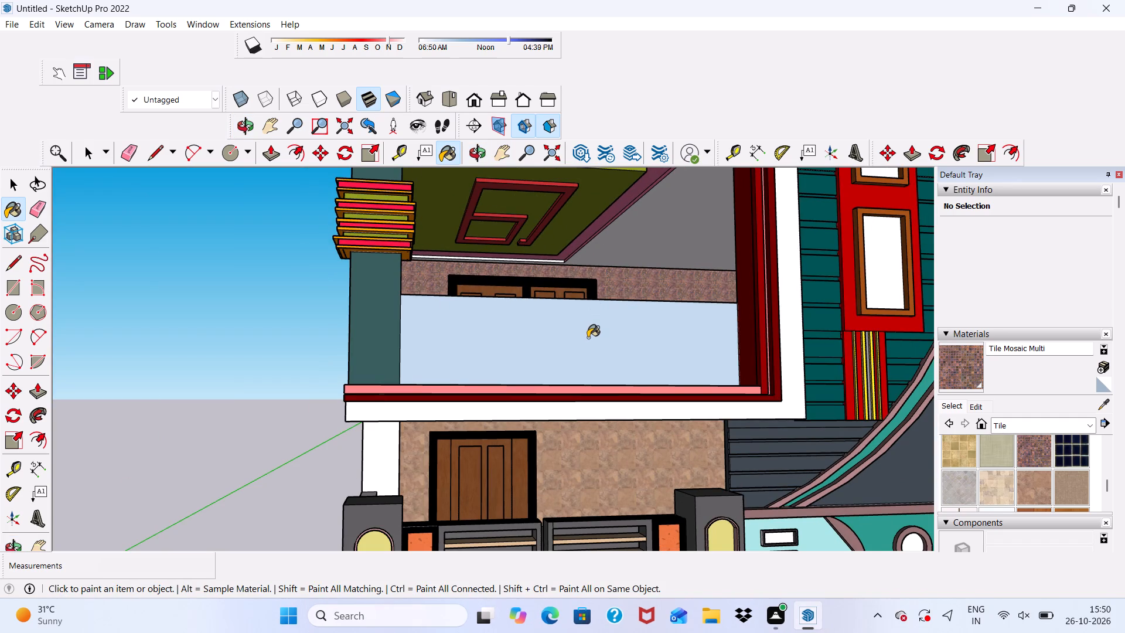
{"action": "scroll", "coordinate": [582, 337], "scroll_direction": "down", "scroll_amount": 3}
{"action": "middle_click_drag", "start_coordinate": [583, 337], "coordinate": [577, 367]}
{"action": "scroll", "coordinate": [577, 330], "scroll_direction": "up", "scroll_amount": 1}
{"action": "scroll", "coordinate": [560, 328], "scroll_direction": "down", "scroll_amount": 2}
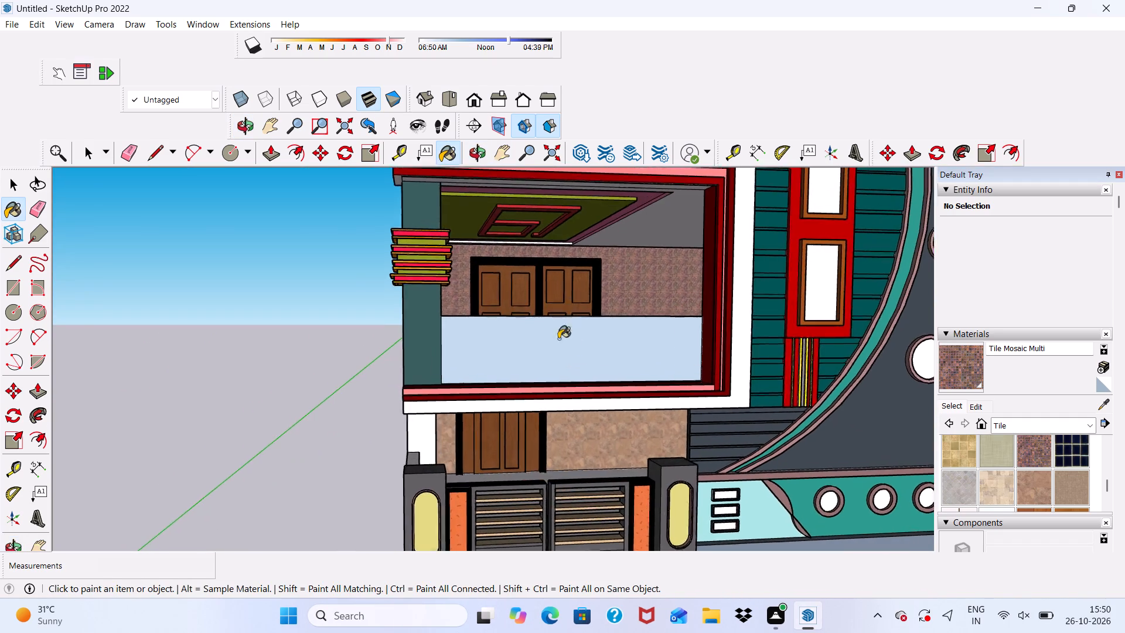
{"action": "scroll", "coordinate": [558, 339], "scroll_direction": "down", "scroll_amount": 7}
{"action": "middle_click_drag", "start_coordinate": [596, 415], "coordinate": [543, 402]}
{"action": "scroll", "coordinate": [520, 190], "scroll_direction": "up", "scroll_amount": 3}
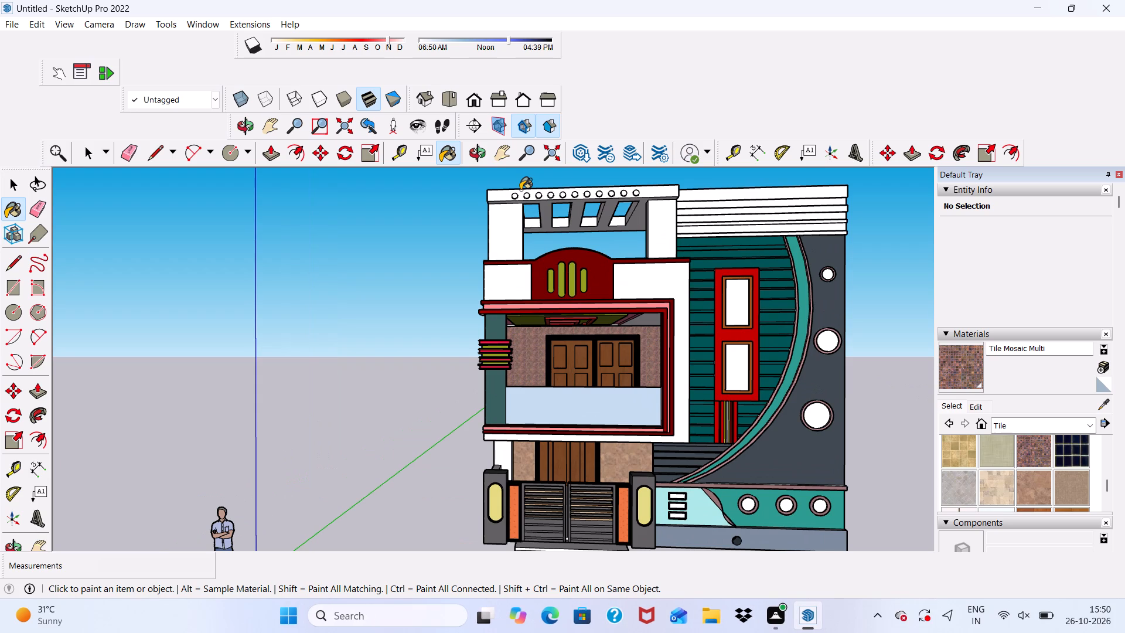
{"action": "key", "text": "space"}
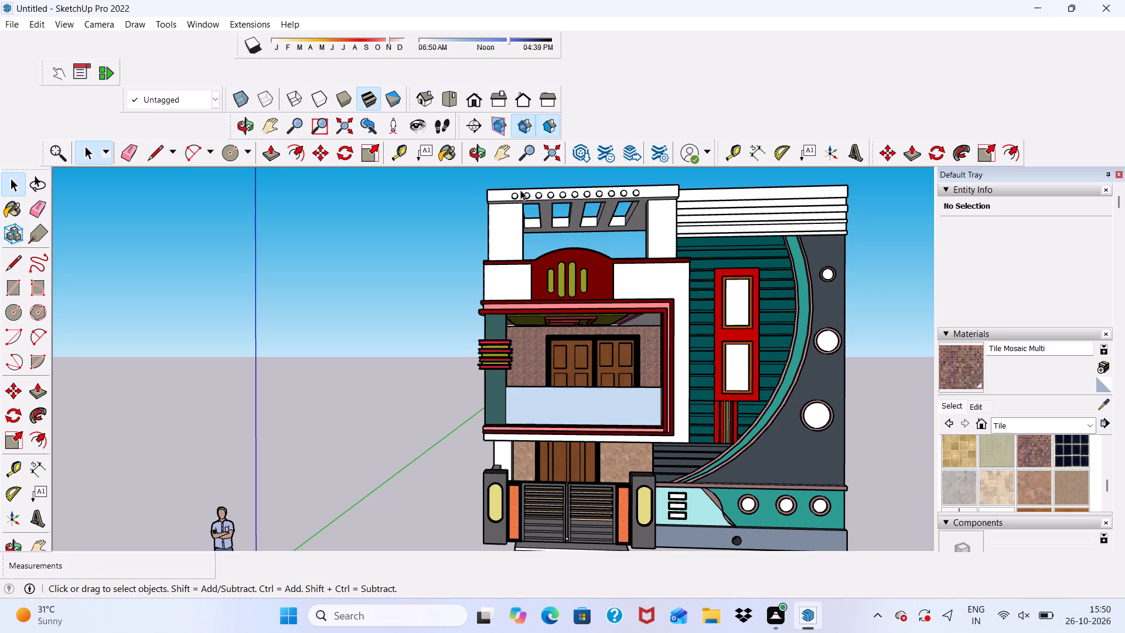
Examine the front elevation from above and below, and the open side of the house next to the balcony.
{"action": "scroll", "coordinate": [591, 215], "scroll_direction": "up", "scroll_amount": 3}
{"action": "scroll", "coordinate": [618, 190], "scroll_direction": "down", "scroll_amount": 4}
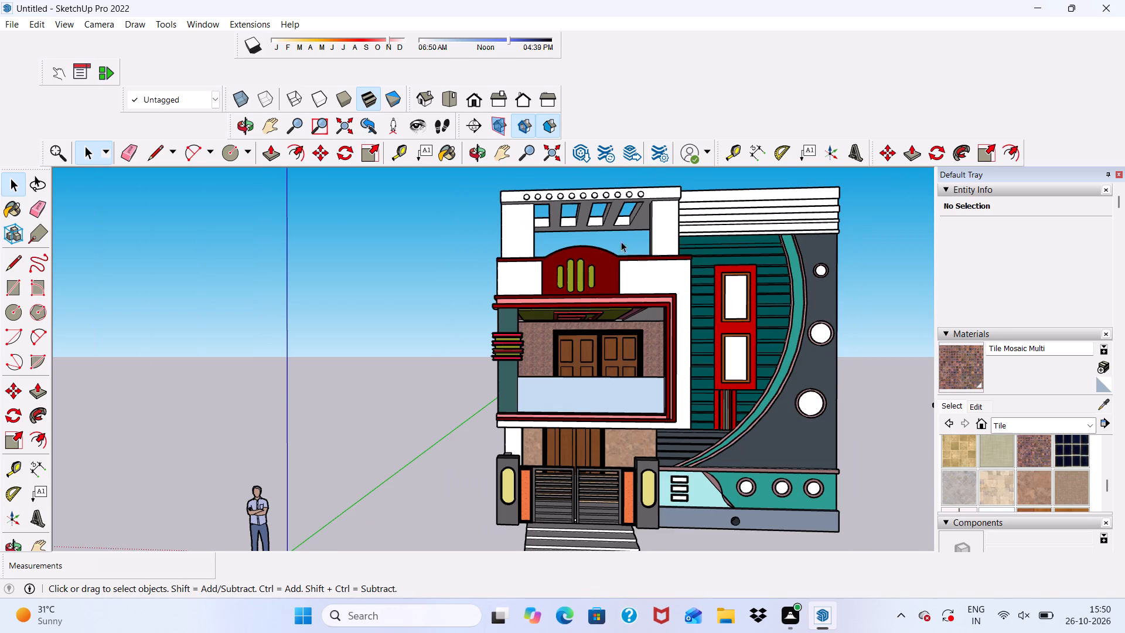
{"action": "middle_click_drag", "start_coordinate": [613, 232], "coordinate": [606, 342]}
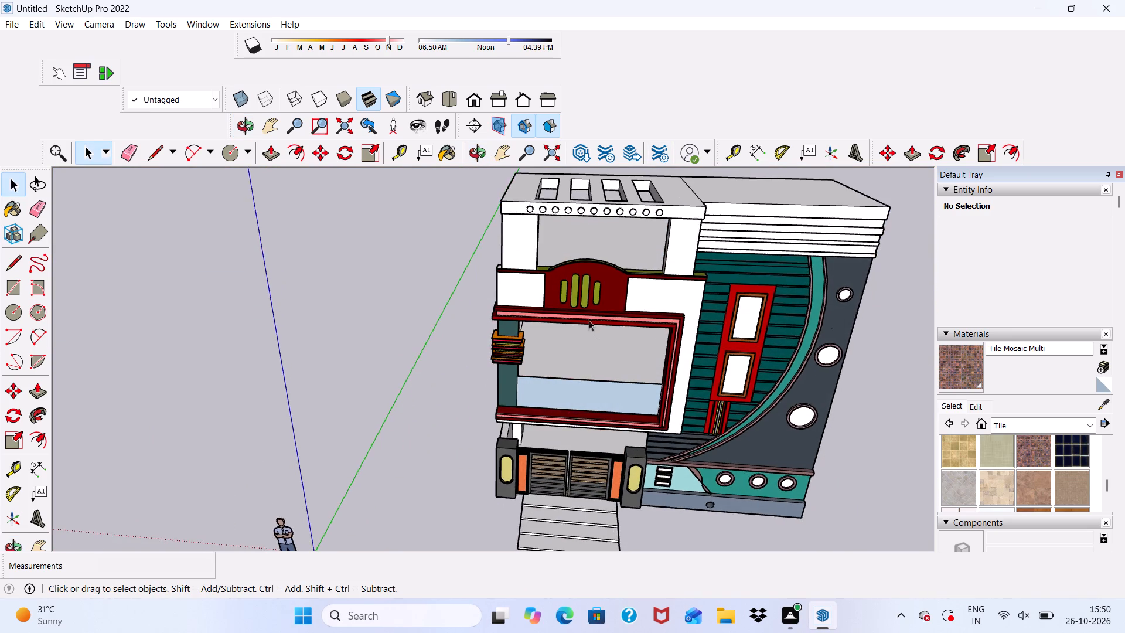
{"action": "scroll", "coordinate": [587, 316], "scroll_direction": "down", "scroll_amount": 4}
{"action": "middle_click_drag", "start_coordinate": [582, 336], "coordinate": [793, 246]}
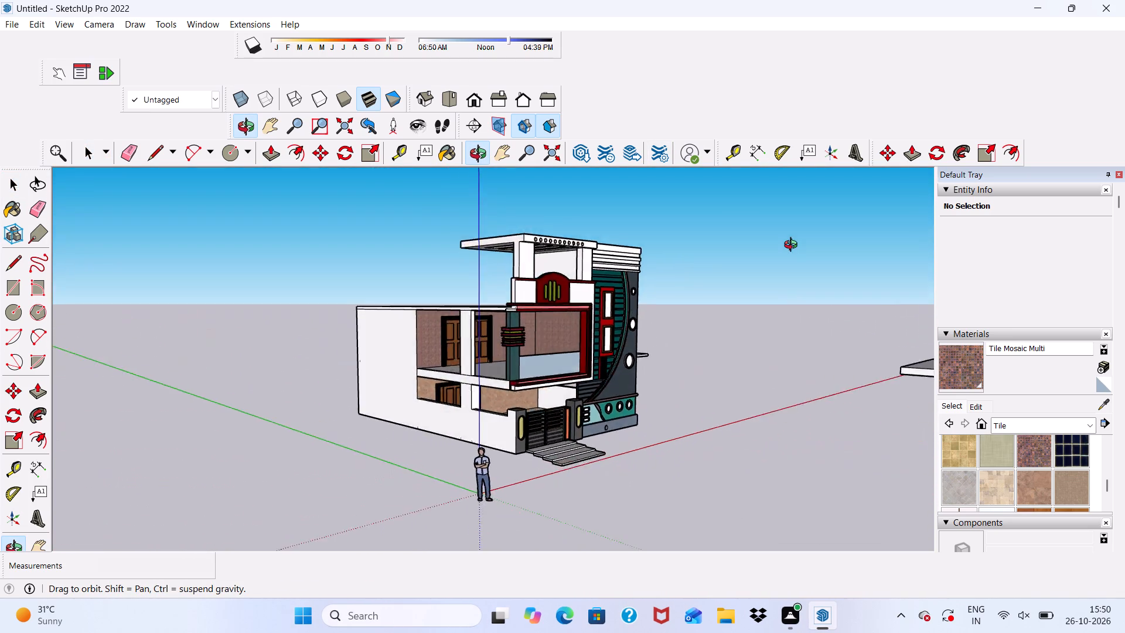
{"action": "middle_click_drag", "start_coordinate": [793, 246], "coordinate": [687, 339]}
{"action": "scroll", "coordinate": [561, 351], "scroll_direction": "up", "scroll_amount": 8}
{"action": "scroll", "coordinate": [490, 369], "scroll_direction": "down", "scroll_amount": 3}
{"action": "middle_click_drag", "start_coordinate": [487, 375], "coordinate": [676, 338]}
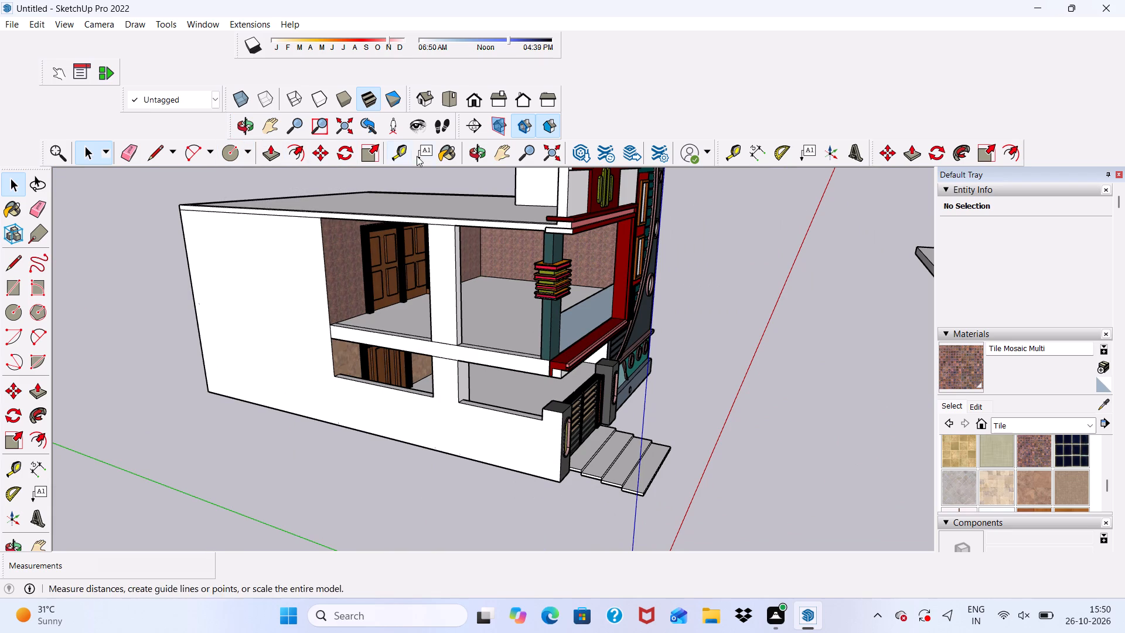
Draw a rectangle about 22' 9 1/4" by 4' 2 1/2" along the bottom of the upper-floor side openings, ending at the balcony's corner column.
{"action": "left_click", "coordinate": [14, 287]}
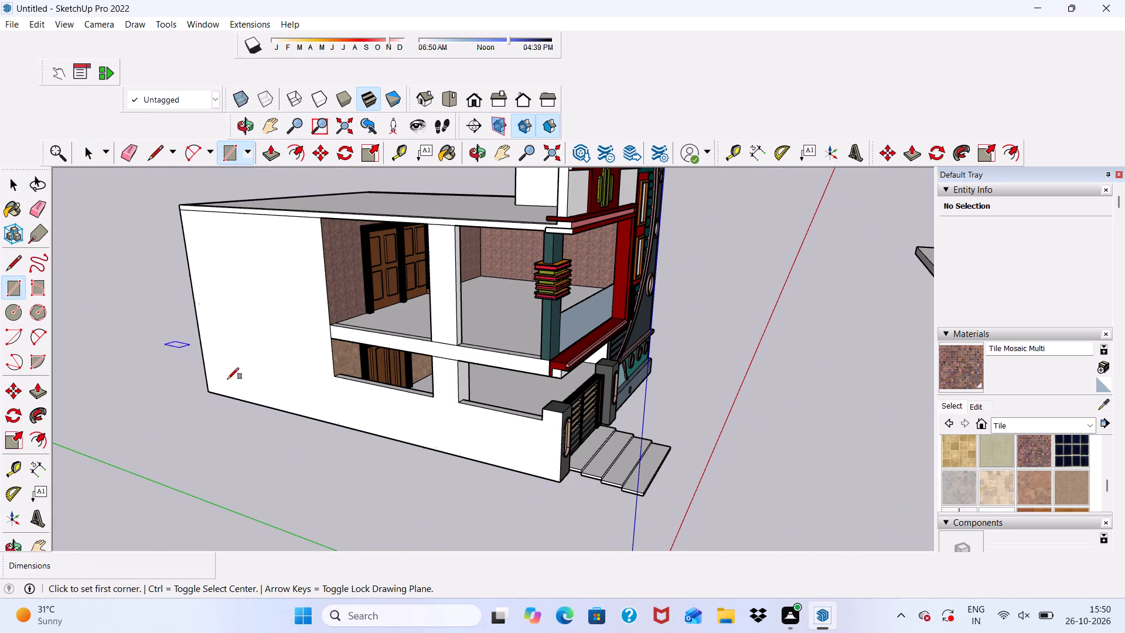
{"action": "scroll", "coordinate": [232, 386], "scroll_direction": "up", "scroll_amount": 3}
{"action": "scroll", "coordinate": [401, 332], "scroll_direction": "up", "scroll_amount": 8}
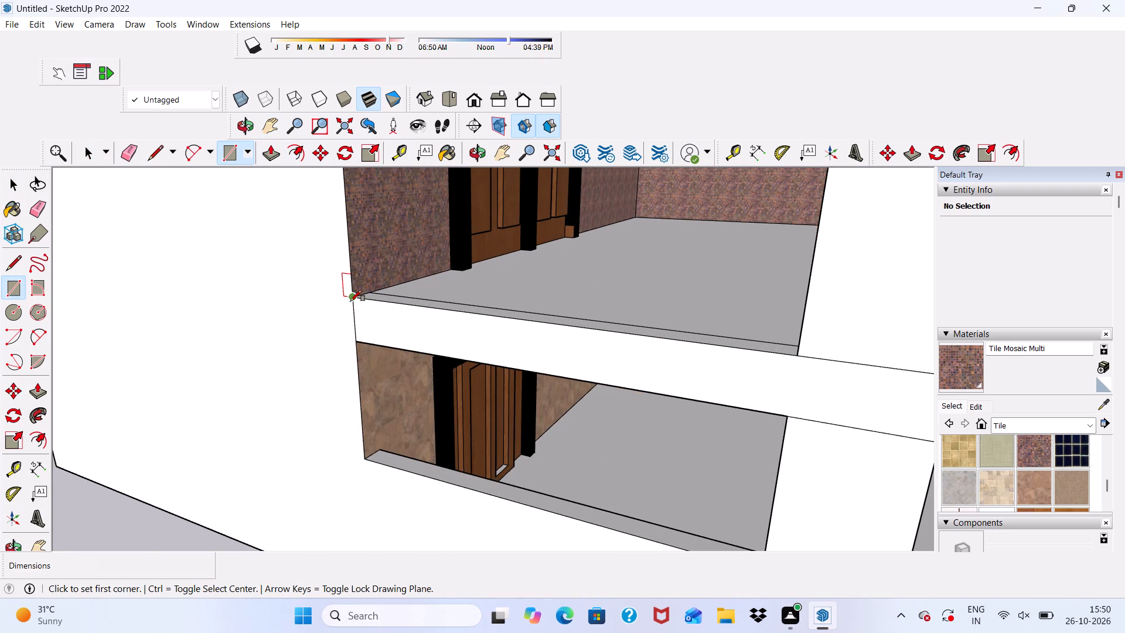
{"action": "left_click", "coordinate": [351, 301]}
{"action": "scroll", "coordinate": [817, 186], "scroll_direction": "down", "scroll_amount": 2}
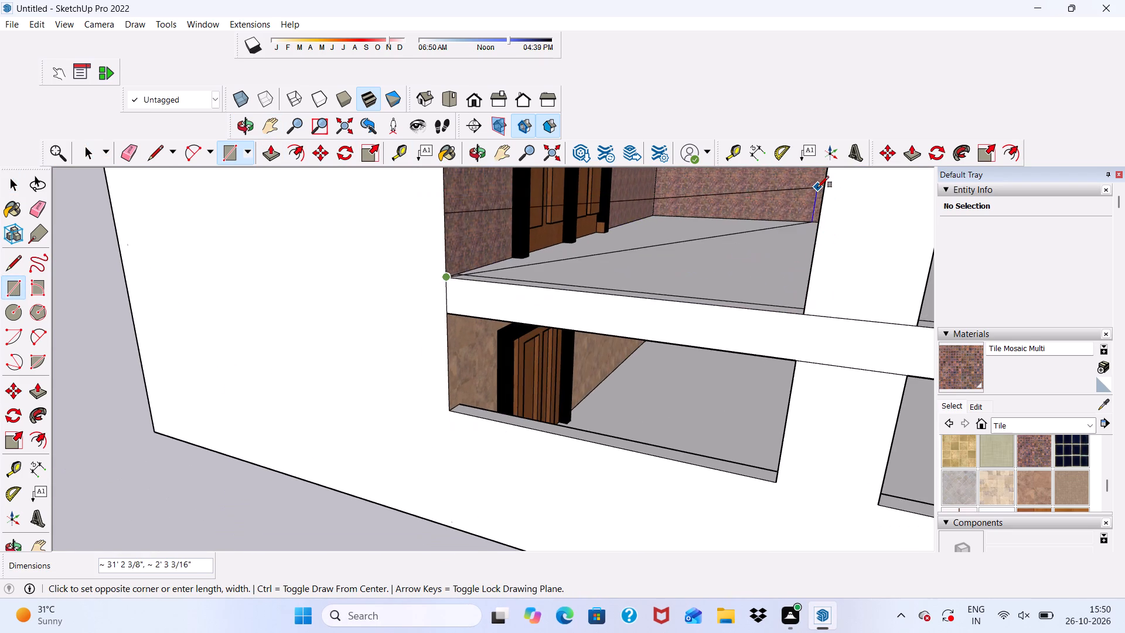
{"action": "scroll", "coordinate": [838, 224], "scroll_direction": "down", "scroll_amount": 3}
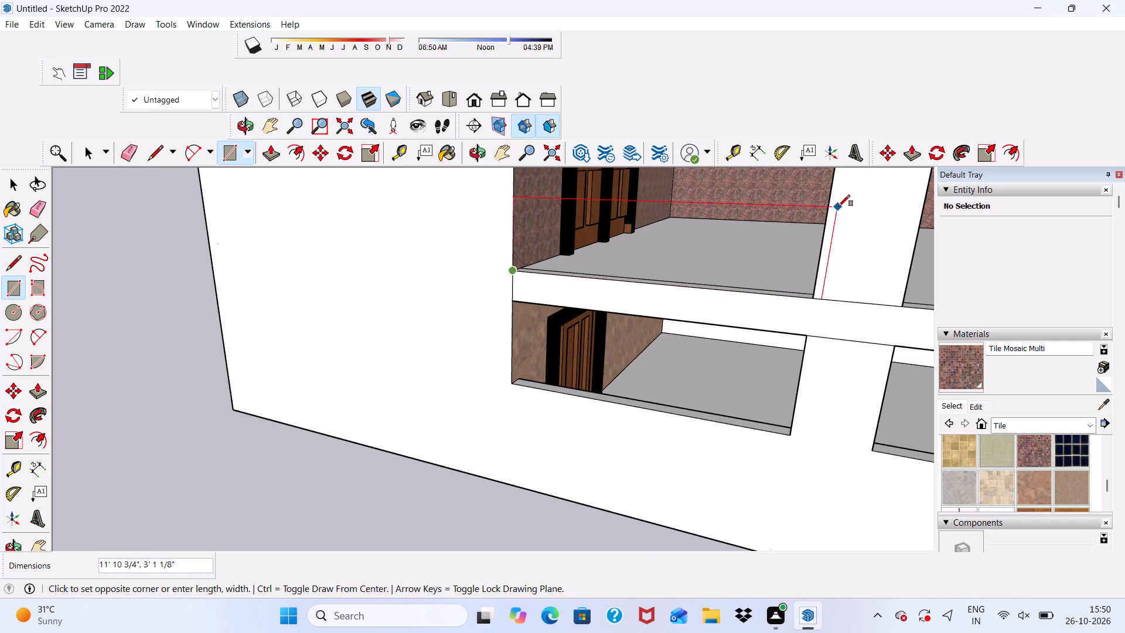
{"action": "scroll", "coordinate": [824, 200], "scroll_direction": "down", "scroll_amount": 3}
{"action": "scroll", "coordinate": [779, 216], "scroll_direction": "down", "scroll_amount": 10}
{"action": "scroll", "coordinate": [837, 260], "scroll_direction": "up", "scroll_amount": 3}
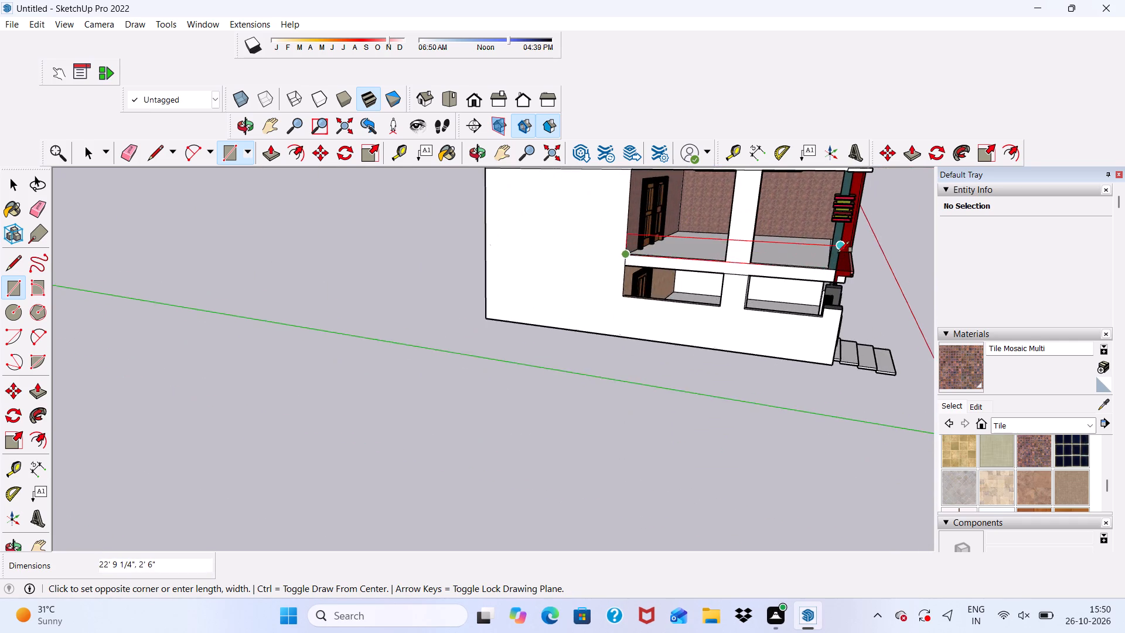
{"action": "scroll", "coordinate": [844, 246], "scroll_direction": "up", "scroll_amount": 4}
{"action": "scroll", "coordinate": [847, 249], "scroll_direction": "down", "scroll_amount": 2}
{"action": "middle_click_drag", "start_coordinate": [836, 241], "coordinate": [673, 257]}
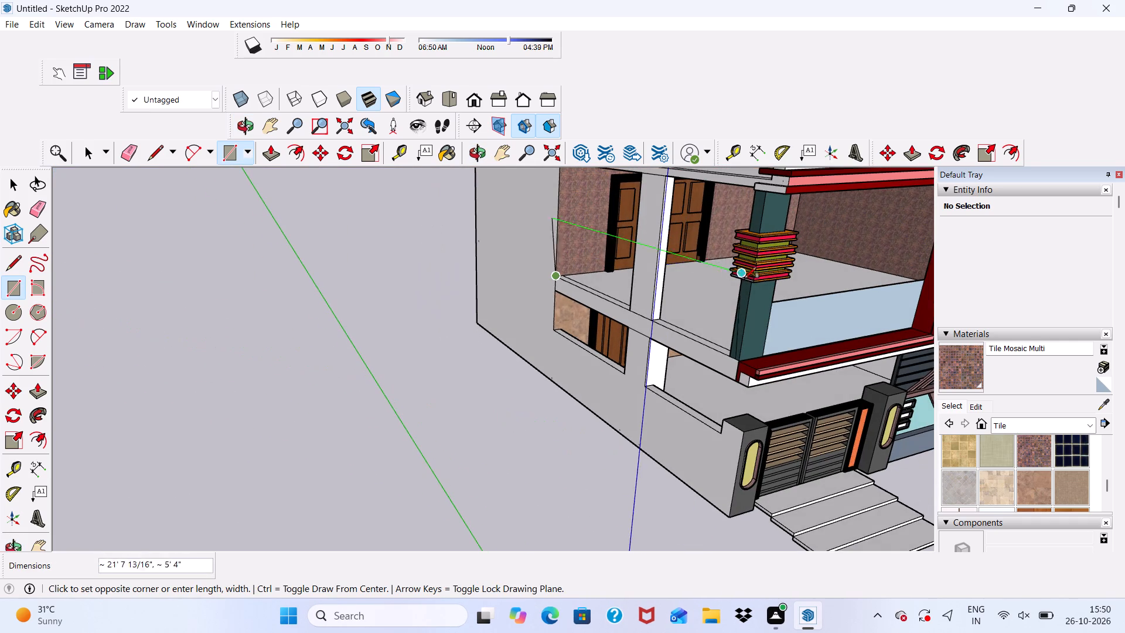
{"action": "left_click", "coordinate": [746, 292]}
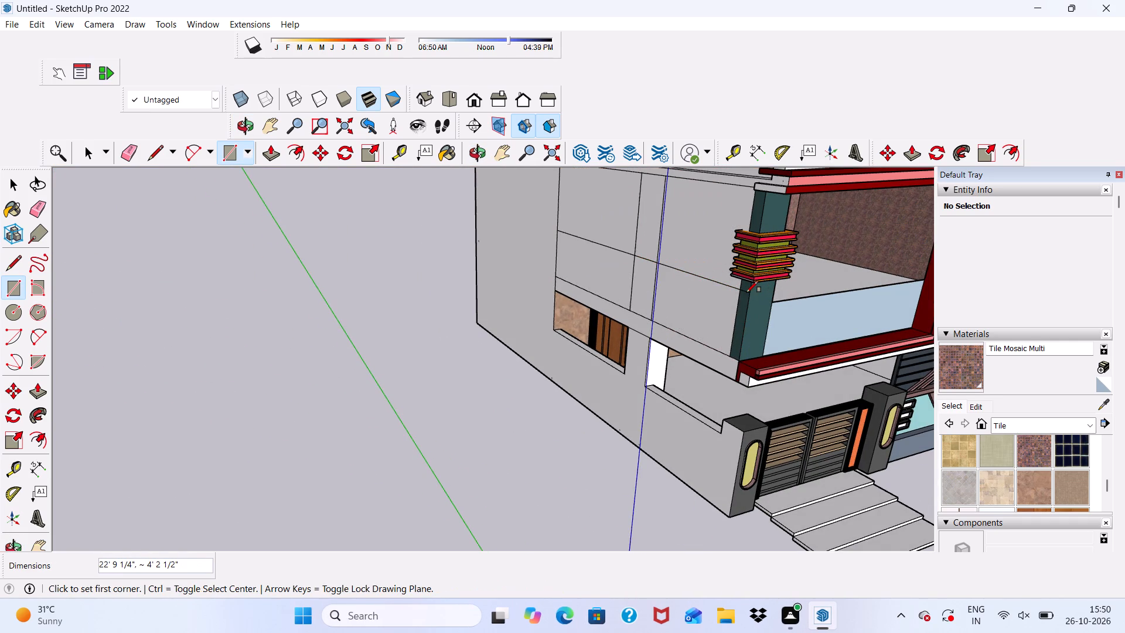
Delete the two faces closing the upper-floor side openings above the new parapet, on either side of the plain column.
{"action": "key", "text": "space"}
{"action": "left_click", "coordinate": [684, 229]}
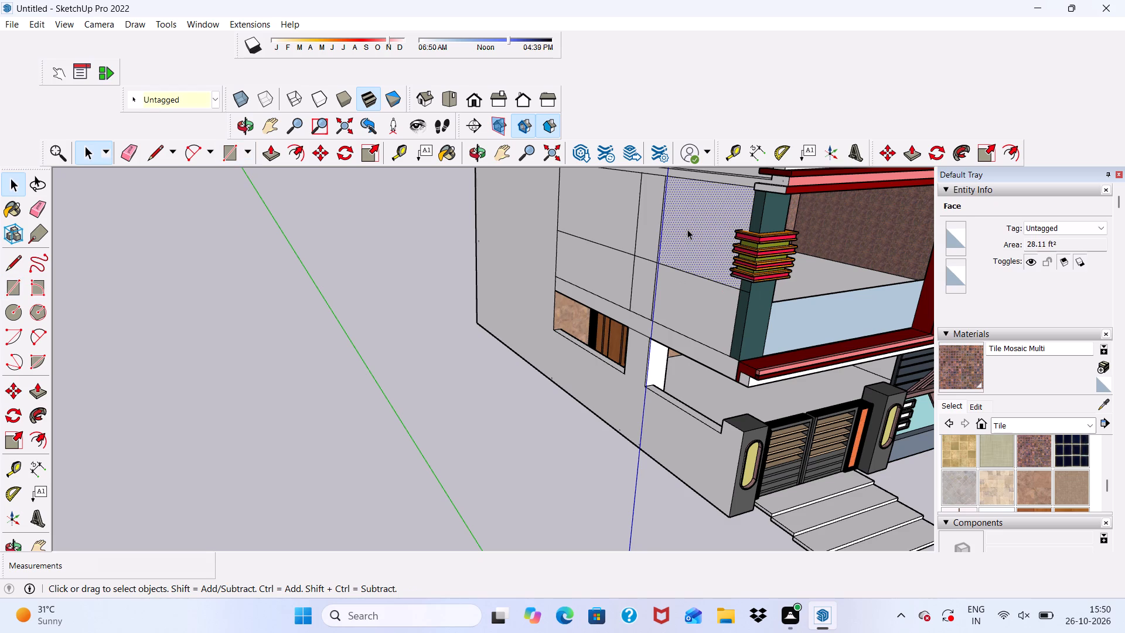
{"action": "key", "text": "Delete"}
{"action": "left_click", "coordinate": [594, 188]}
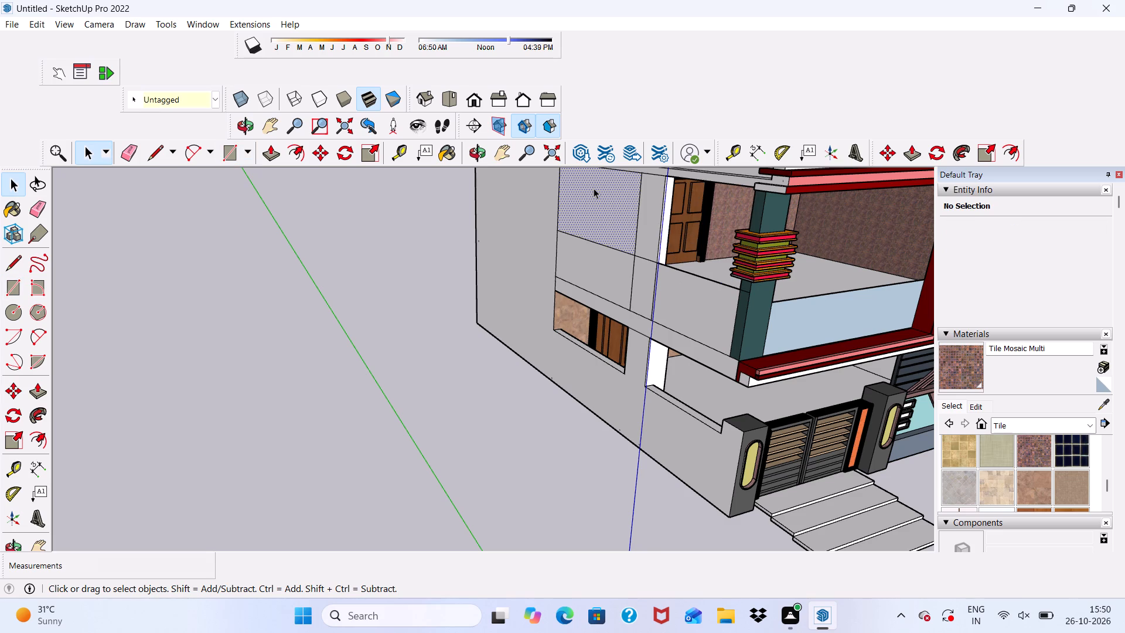
{"action": "key", "text": "Delete"}
Examine the new side parapet and the reopened openings from the front, from below and from the side.
{"action": "scroll", "coordinate": [594, 205], "scroll_direction": "down", "scroll_amount": 4}
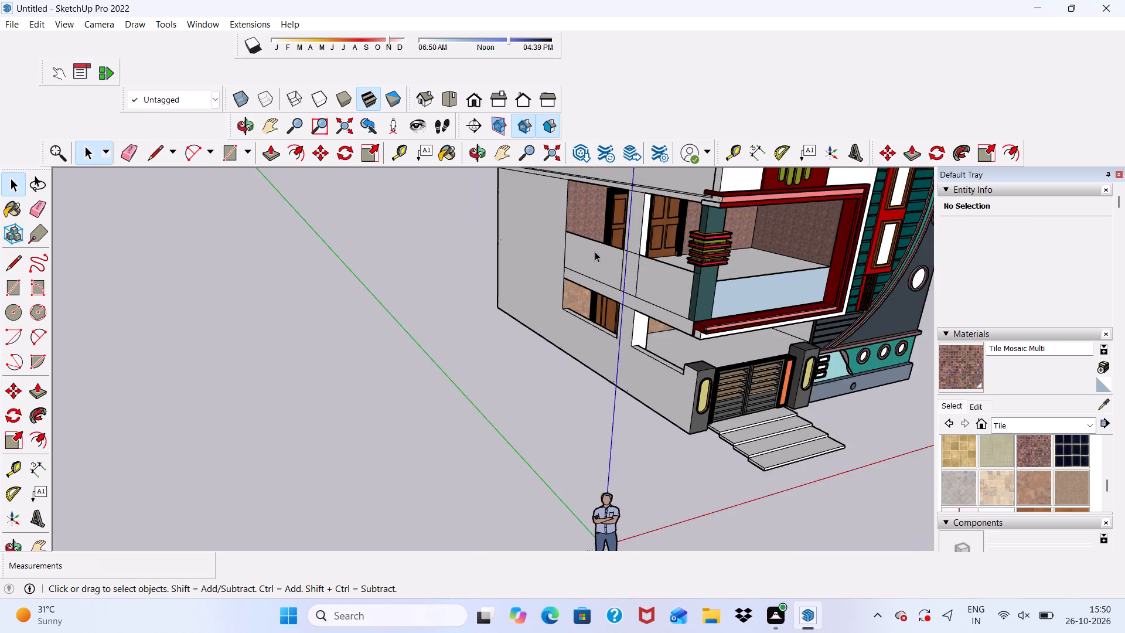
{"action": "middle_click_drag", "start_coordinate": [595, 251], "coordinate": [296, 241]}
{"action": "scroll", "coordinate": [466, 285], "scroll_direction": "up", "scroll_amount": 4}
{"action": "scroll", "coordinate": [509, 322], "scroll_direction": "down", "scroll_amount": 2}
{"action": "middle_click_drag", "start_coordinate": [529, 346], "coordinate": [570, 243]}
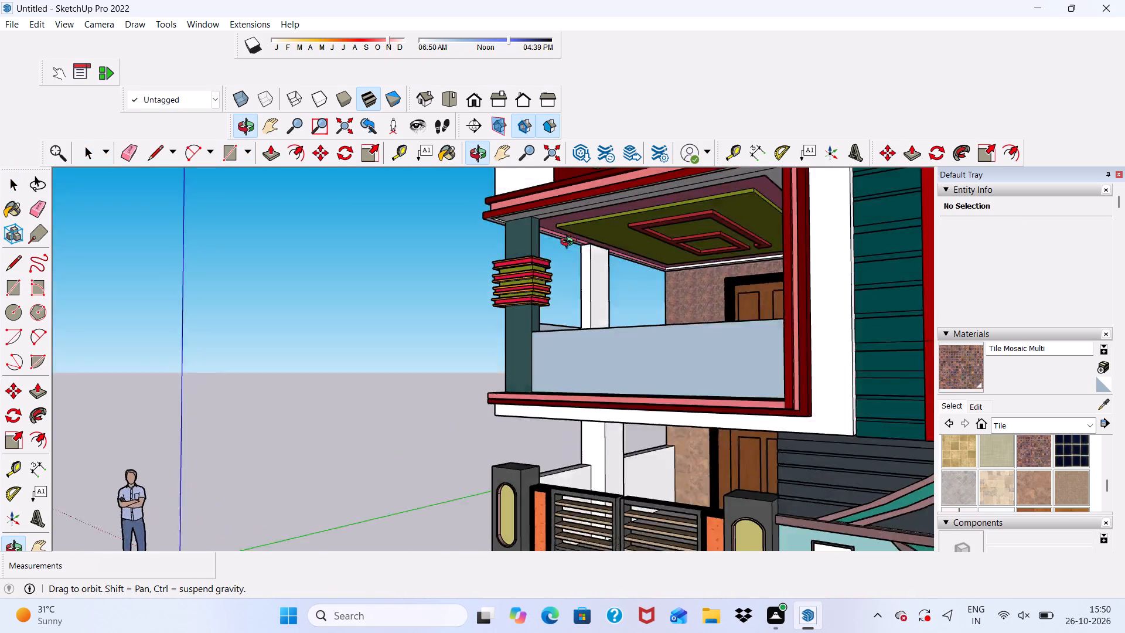
{"action": "middle_click_drag", "start_coordinate": [570, 243], "coordinate": [695, 256]}
{"action": "scroll", "coordinate": [650, 288], "scroll_direction": "down", "scroll_amount": 3}
{"action": "middle_click_drag", "start_coordinate": [601, 394], "coordinate": [853, 348]}
{"action": "scroll", "coordinate": [475, 426], "scroll_direction": "up", "scroll_amount": 4}
{"action": "scroll", "coordinate": [469, 414], "scroll_direction": "down", "scroll_amount": 1}
{"action": "middle_click_drag", "start_coordinate": [471, 417], "coordinate": [471, 418]}
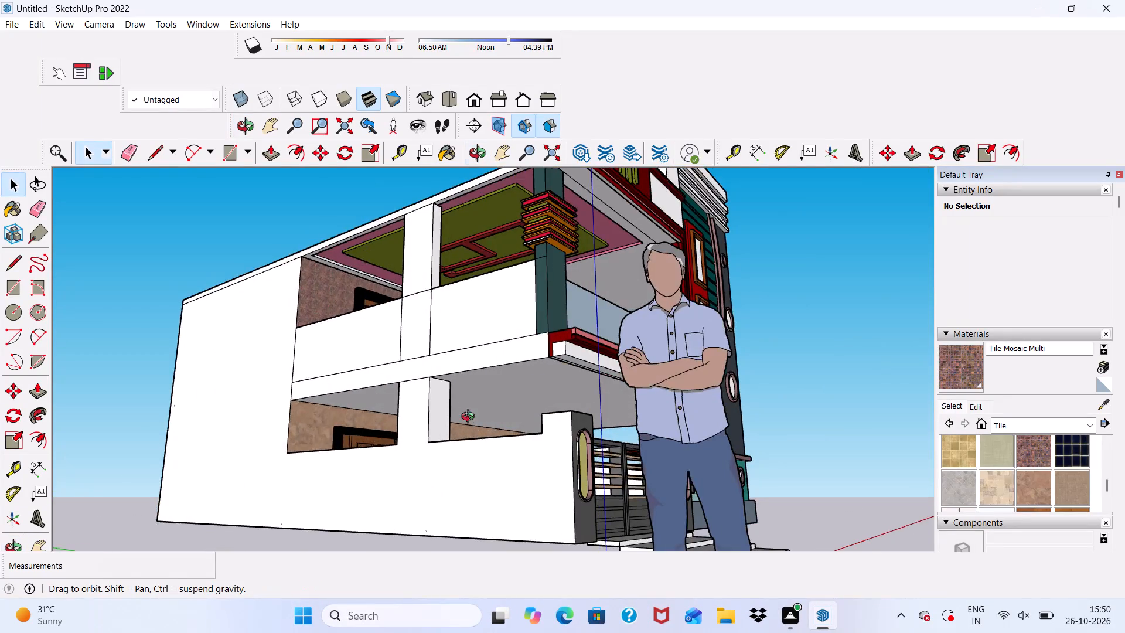
{"action": "middle_click_drag", "start_coordinate": [471, 418], "coordinate": [494, 486]}
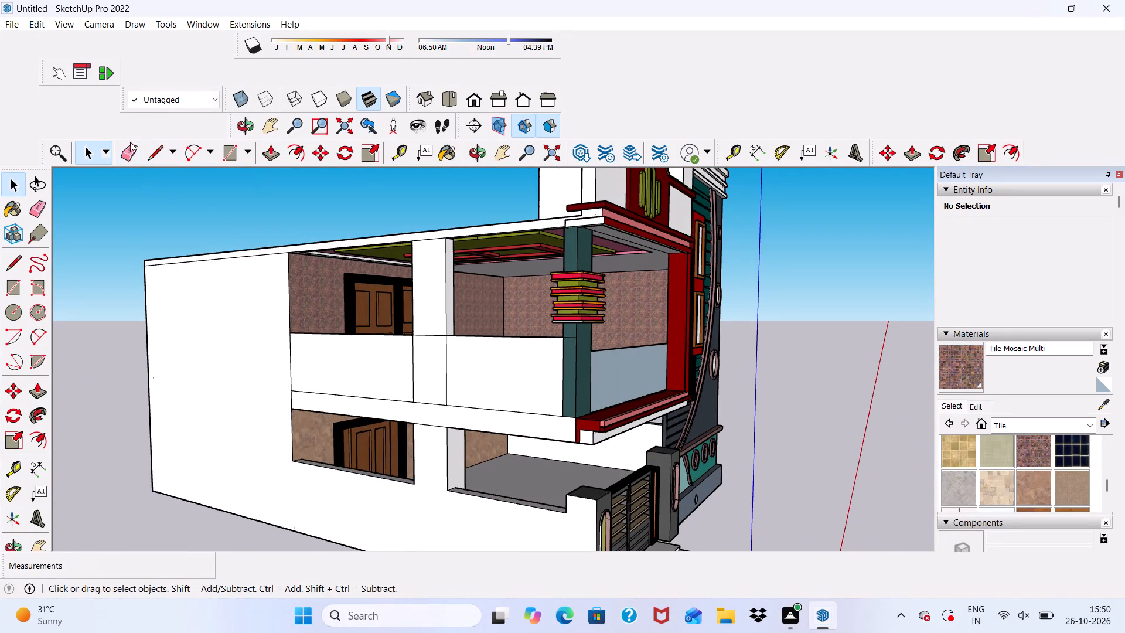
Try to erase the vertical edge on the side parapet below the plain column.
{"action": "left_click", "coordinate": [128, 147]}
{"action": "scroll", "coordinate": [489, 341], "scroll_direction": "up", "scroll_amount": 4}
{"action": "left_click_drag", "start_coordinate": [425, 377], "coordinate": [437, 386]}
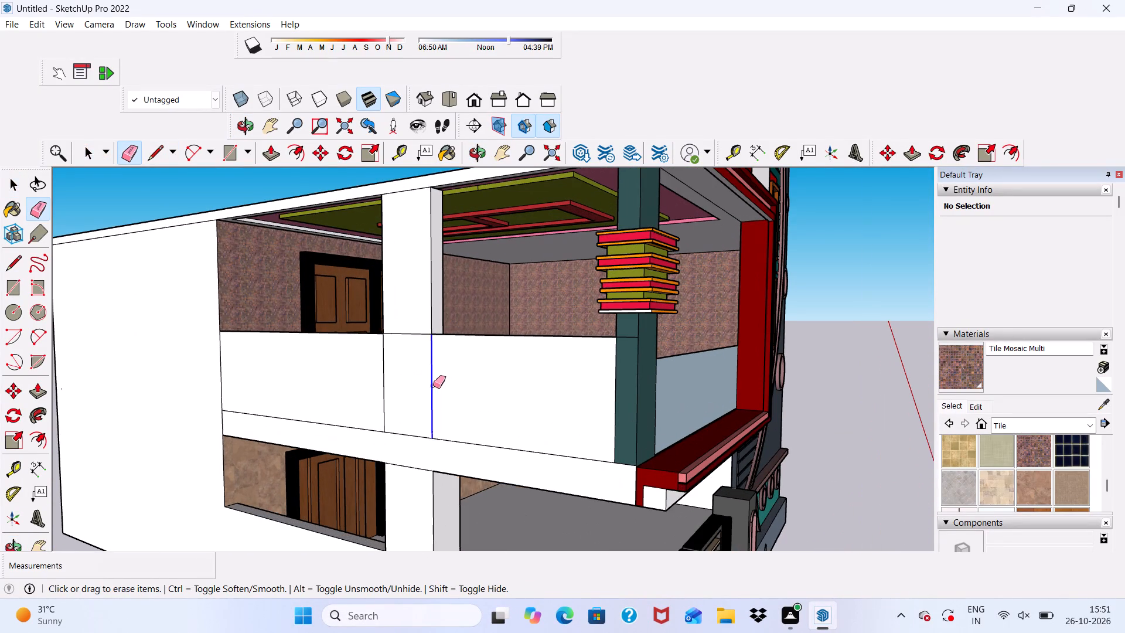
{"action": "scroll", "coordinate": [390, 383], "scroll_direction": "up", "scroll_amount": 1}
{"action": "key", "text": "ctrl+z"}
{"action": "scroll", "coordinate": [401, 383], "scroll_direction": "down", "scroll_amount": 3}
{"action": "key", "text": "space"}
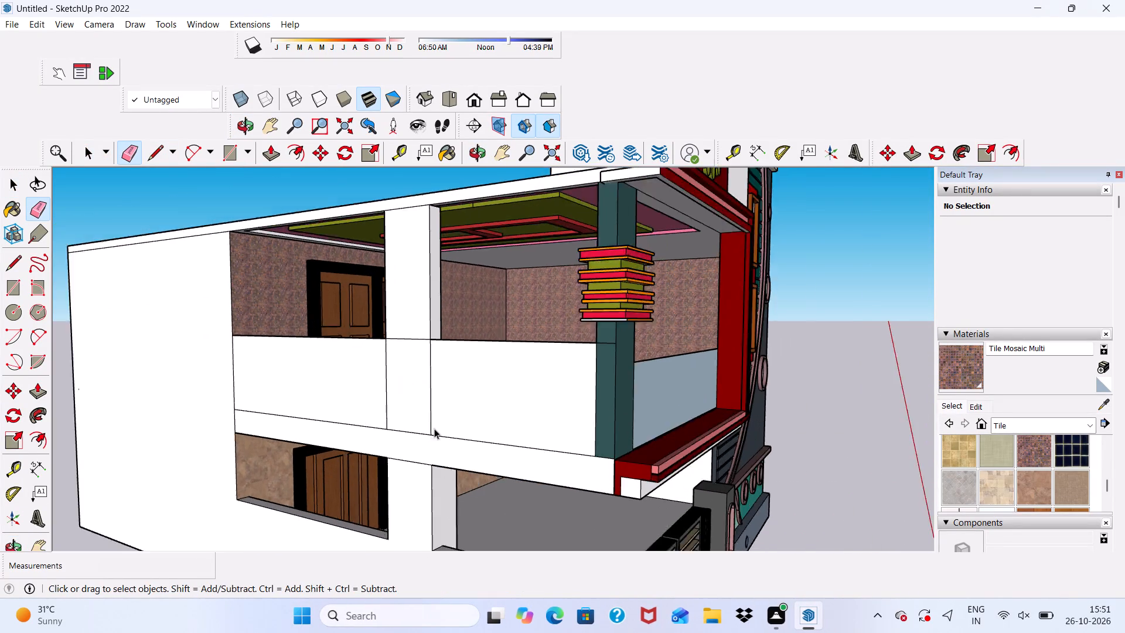
Paint the bare ceiling area around the balcony's pink-bordered false ceiling with Wood Square Tile 02 and check it from below and from the front.
{"action": "scroll", "coordinate": [434, 428], "scroll_direction": "down", "scroll_amount": 2}
{"action": "middle_click_drag", "start_coordinate": [482, 437], "coordinate": [231, 421]}
{"action": "scroll", "coordinate": [371, 329], "scroll_direction": "up", "scroll_amount": 2}
{"action": "scroll", "coordinate": [465, 358], "scroll_direction": "down", "scroll_amount": 2}
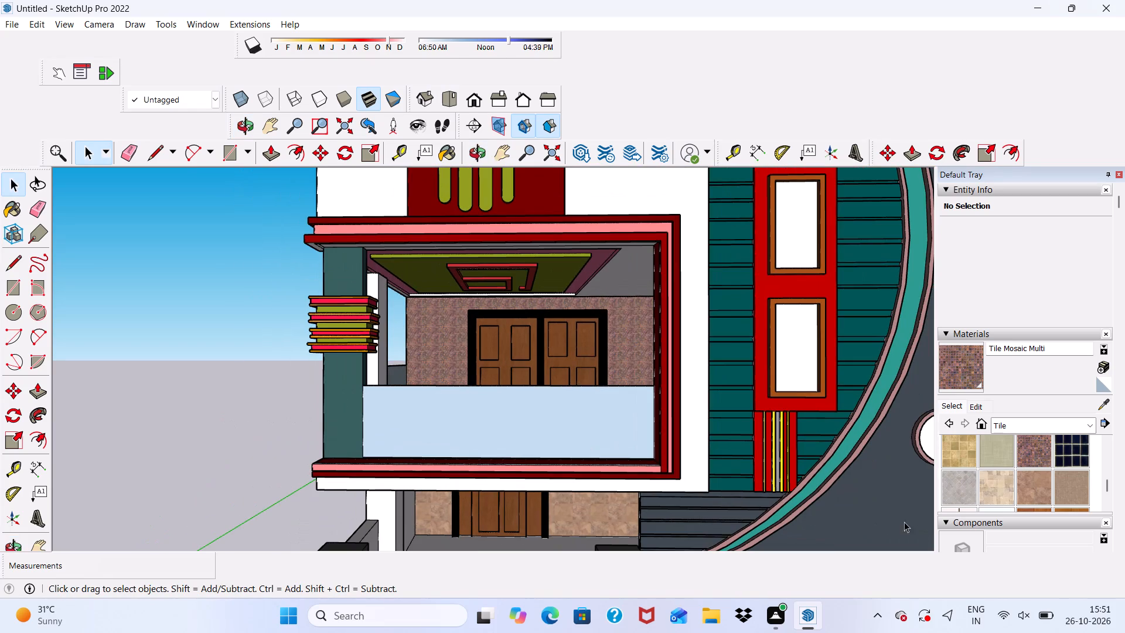
{"action": "scroll", "coordinate": [973, 496], "scroll_direction": "down", "scroll_amount": 1}
{"action": "left_click", "coordinate": [1074, 457]}
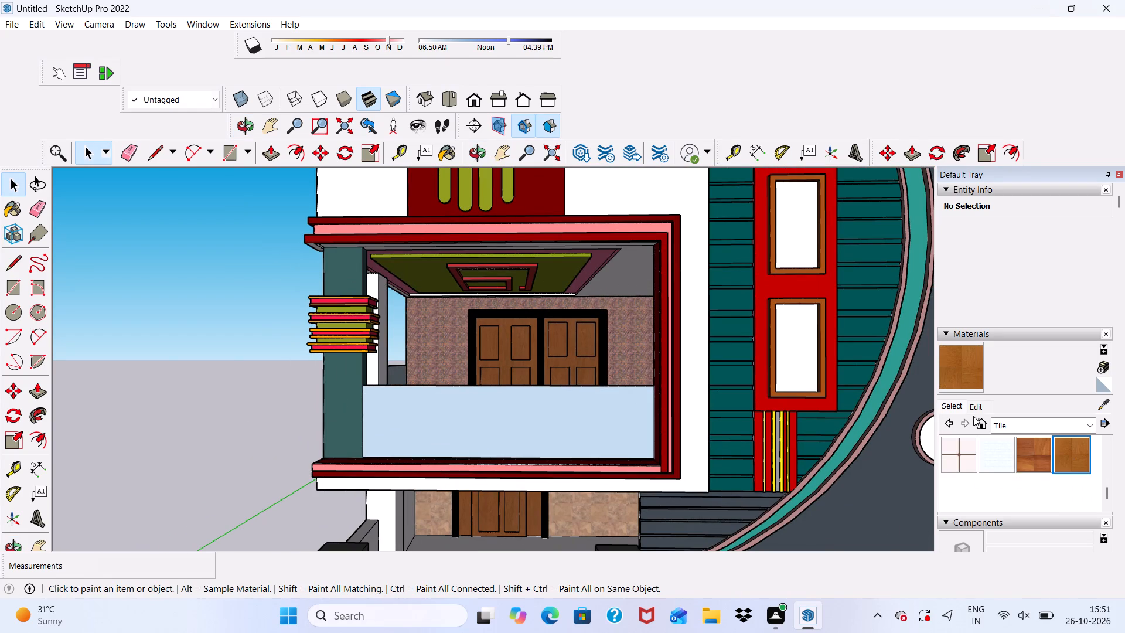
{"action": "scroll", "coordinate": [630, 266], "scroll_direction": "up", "scroll_amount": 6}
{"action": "left_click", "coordinate": [629, 261]}
{"action": "scroll", "coordinate": [605, 328], "scroll_direction": "down", "scroll_amount": 3}
{"action": "middle_click_drag", "start_coordinate": [650, 194], "coordinate": [745, 62]}
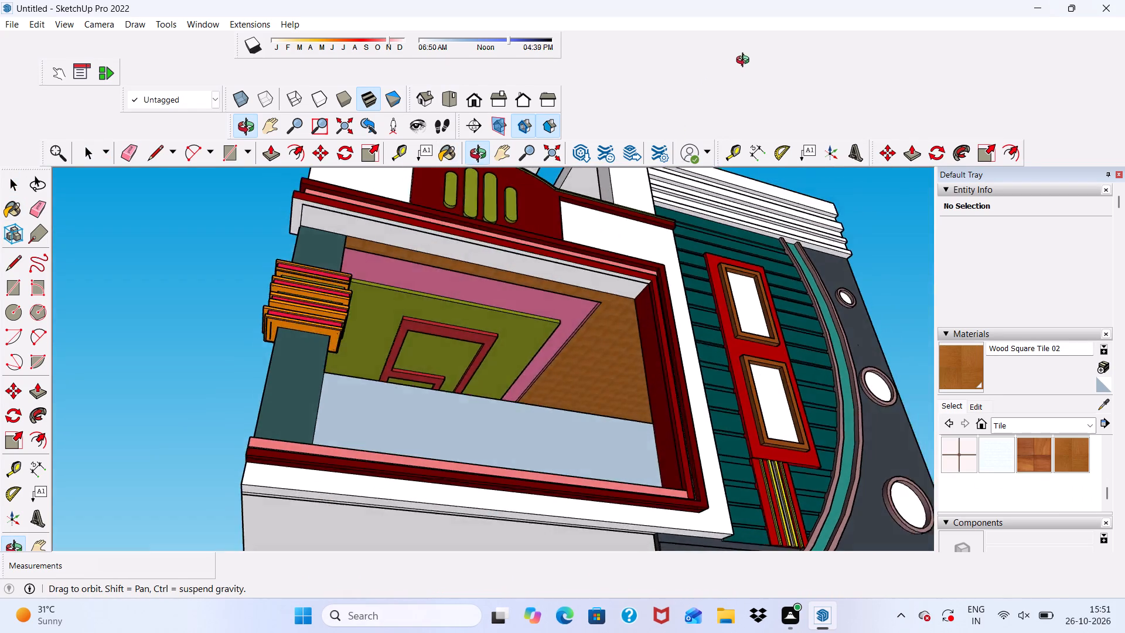
{"action": "middle_click_drag", "start_coordinate": [745, 62], "coordinate": [556, 194]}
{"action": "scroll", "coordinate": [549, 273], "scroll_direction": "up", "scroll_amount": 4}
{"action": "scroll", "coordinate": [514, 322], "scroll_direction": "down", "scroll_amount": 2}
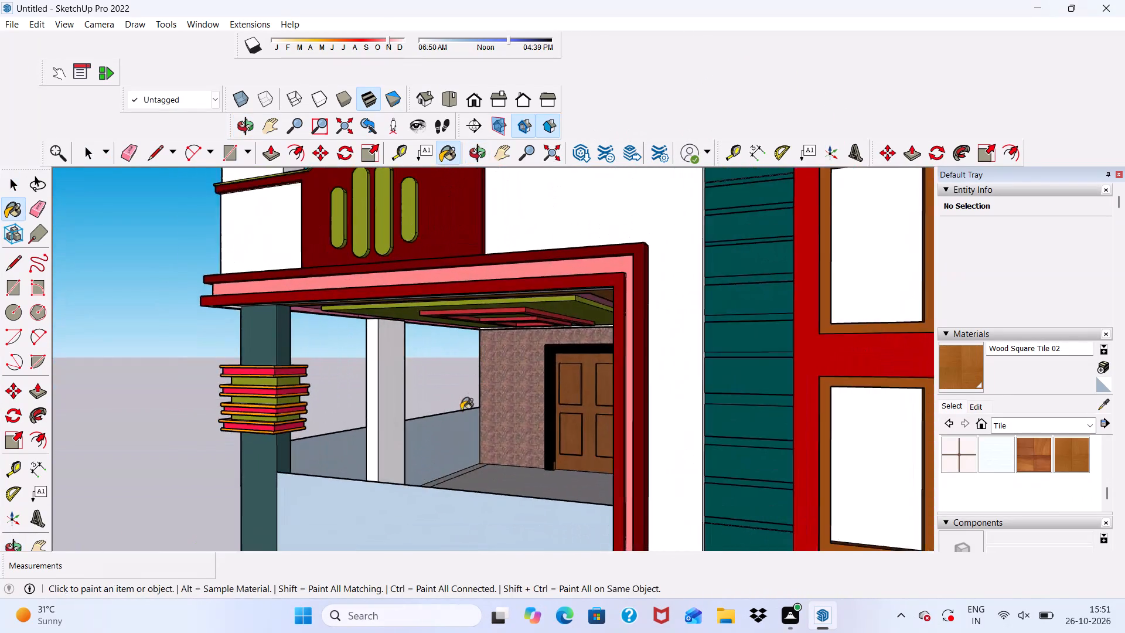
{"action": "middle_click_drag", "start_coordinate": [473, 398], "coordinate": [594, 301]}
{"action": "scroll", "coordinate": [594, 337], "scroll_direction": "up", "scroll_amount": 1}
{"action": "key", "text": "space"}
{"action": "scroll", "coordinate": [587, 319], "scroll_direction": "down", "scroll_amount": 5}
{"action": "middle_click_drag", "start_coordinate": [536, 390], "coordinate": [480, 525]}
{"action": "scroll", "coordinate": [418, 304], "scroll_direction": "down", "scroll_amount": 4}
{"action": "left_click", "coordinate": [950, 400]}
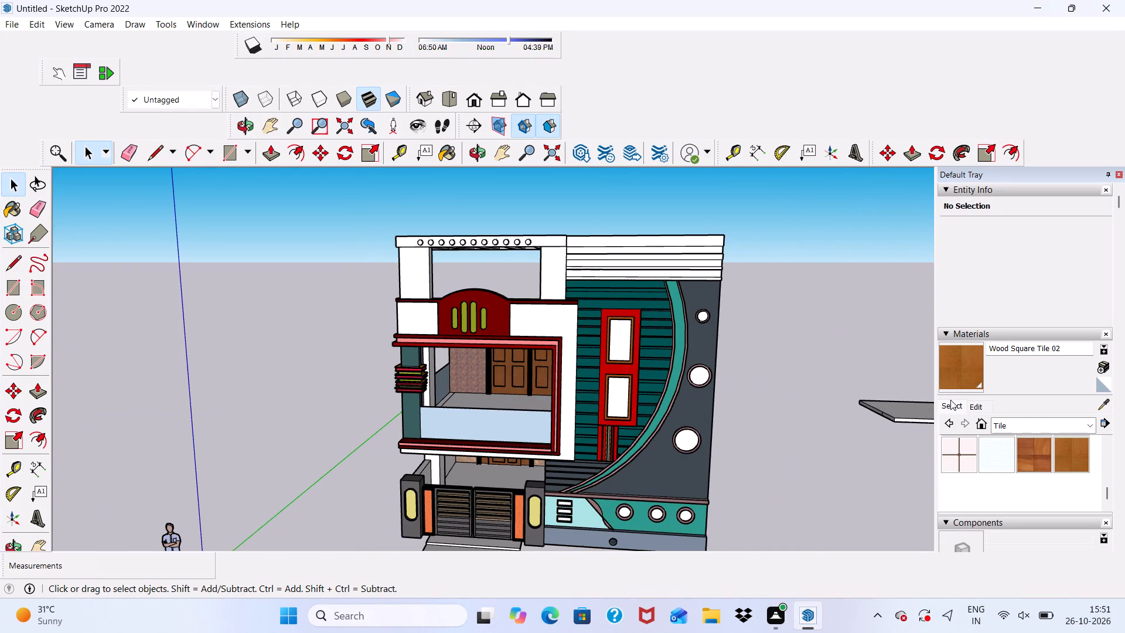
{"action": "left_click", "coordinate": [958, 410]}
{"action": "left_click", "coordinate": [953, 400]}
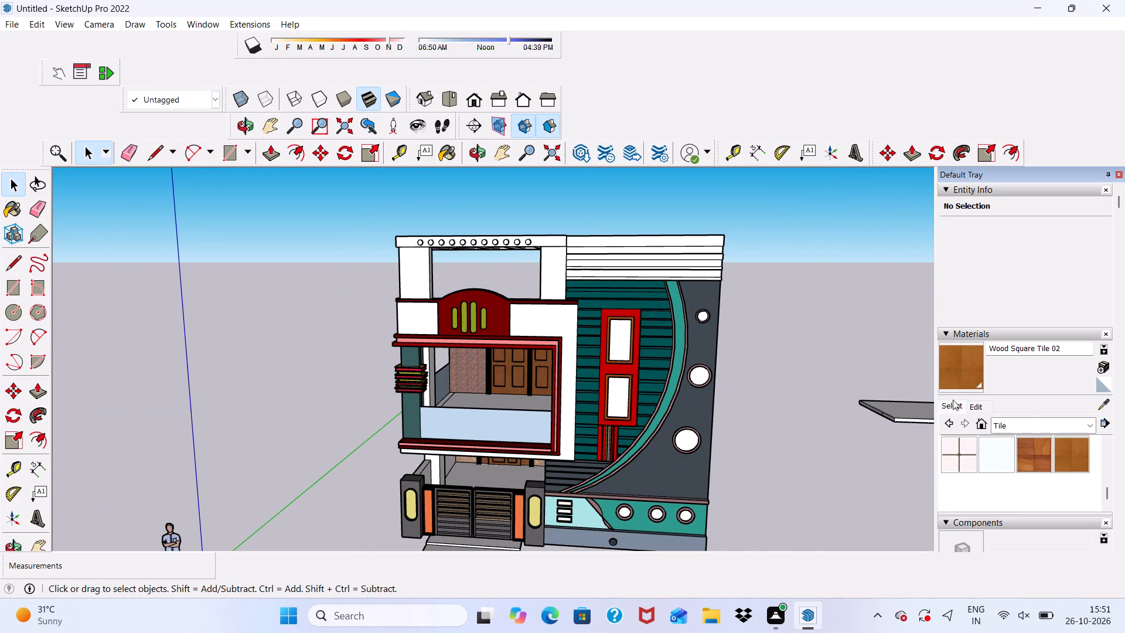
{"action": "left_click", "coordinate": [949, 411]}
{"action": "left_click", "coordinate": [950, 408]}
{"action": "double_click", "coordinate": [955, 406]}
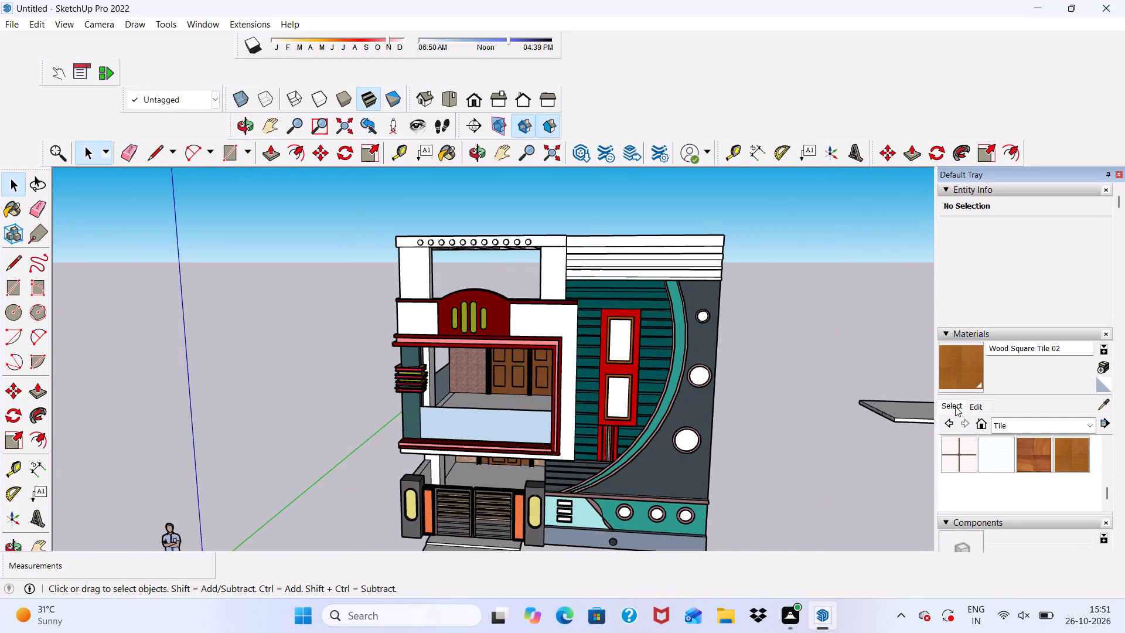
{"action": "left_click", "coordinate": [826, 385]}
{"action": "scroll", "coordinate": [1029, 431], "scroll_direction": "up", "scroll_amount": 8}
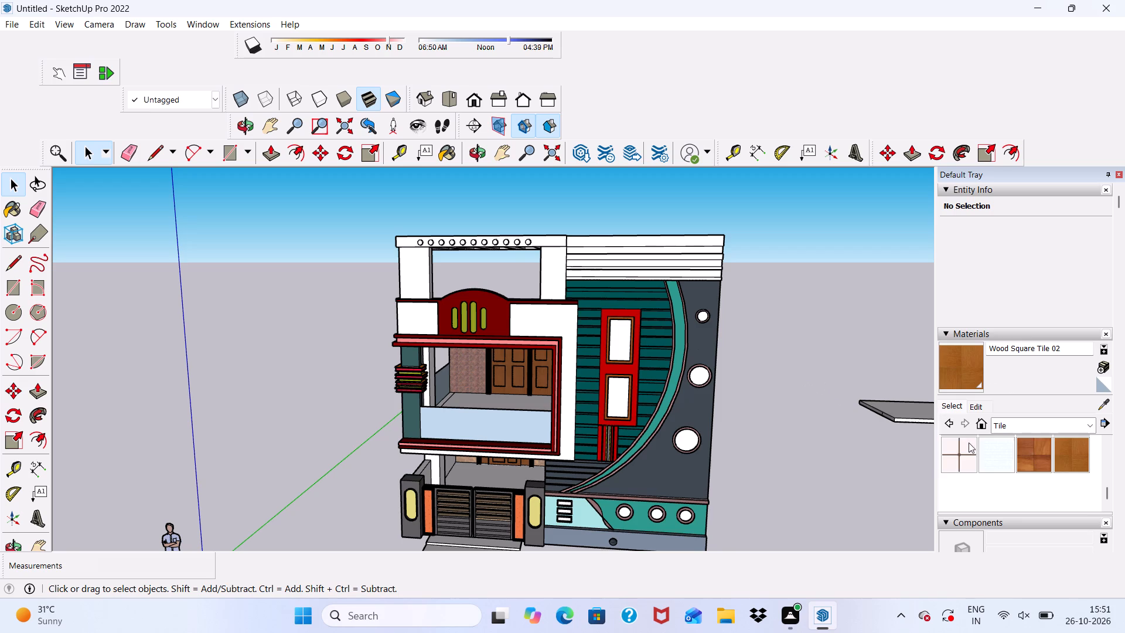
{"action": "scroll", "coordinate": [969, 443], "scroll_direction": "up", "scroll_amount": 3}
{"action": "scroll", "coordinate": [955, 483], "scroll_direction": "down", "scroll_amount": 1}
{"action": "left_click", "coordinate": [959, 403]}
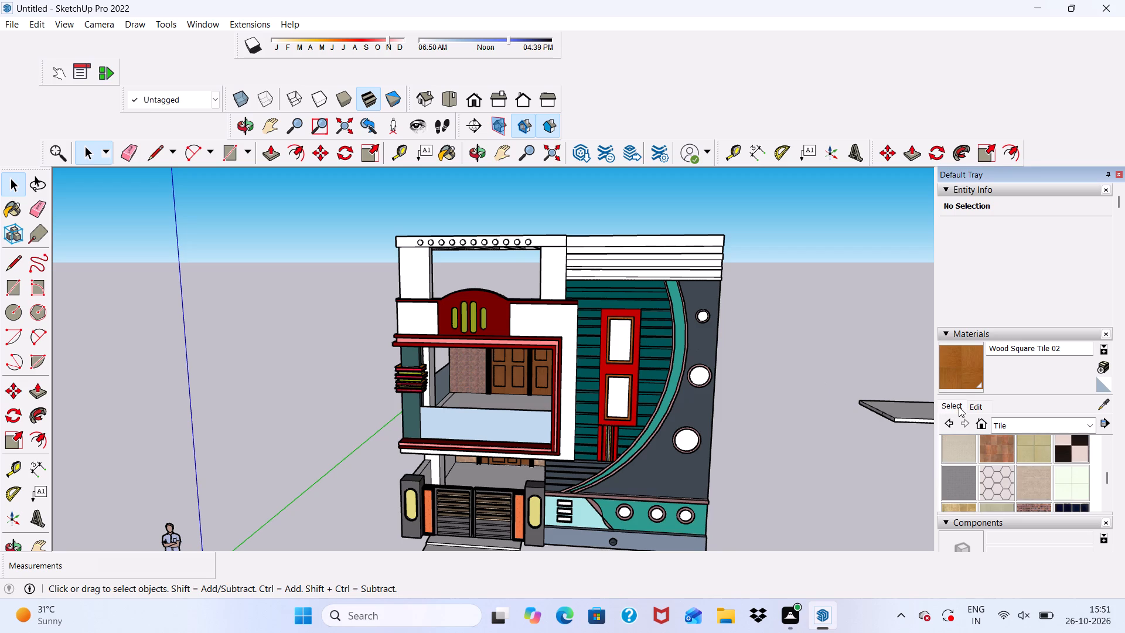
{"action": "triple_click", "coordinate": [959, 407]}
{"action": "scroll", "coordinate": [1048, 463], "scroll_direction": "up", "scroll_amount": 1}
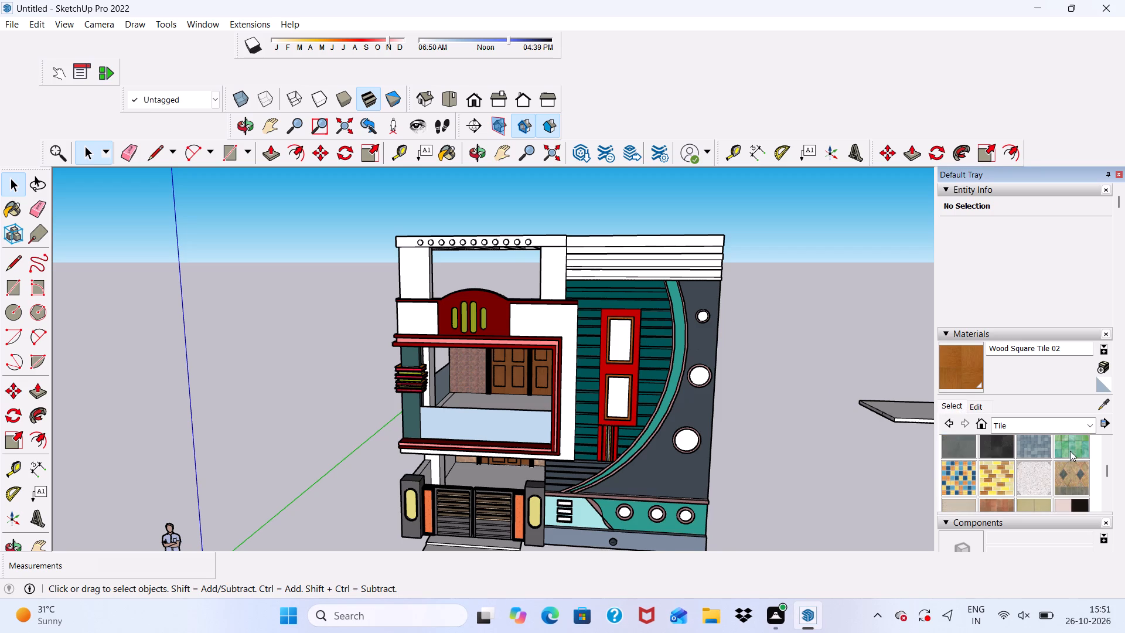
Pick 0078_DarkSlateGray from Colors-Named and paint the front face of the façade's left column above the maroon-capped parapet.
{"action": "left_click", "coordinate": [1089, 428]}
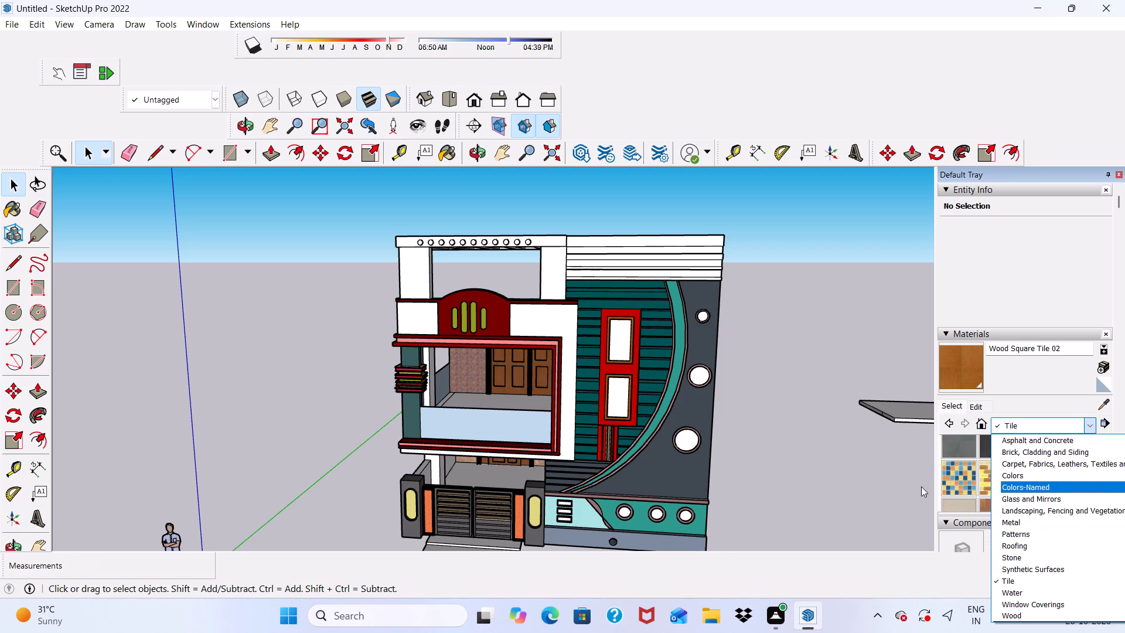
{"action": "left_click", "coordinate": [1025, 485]}
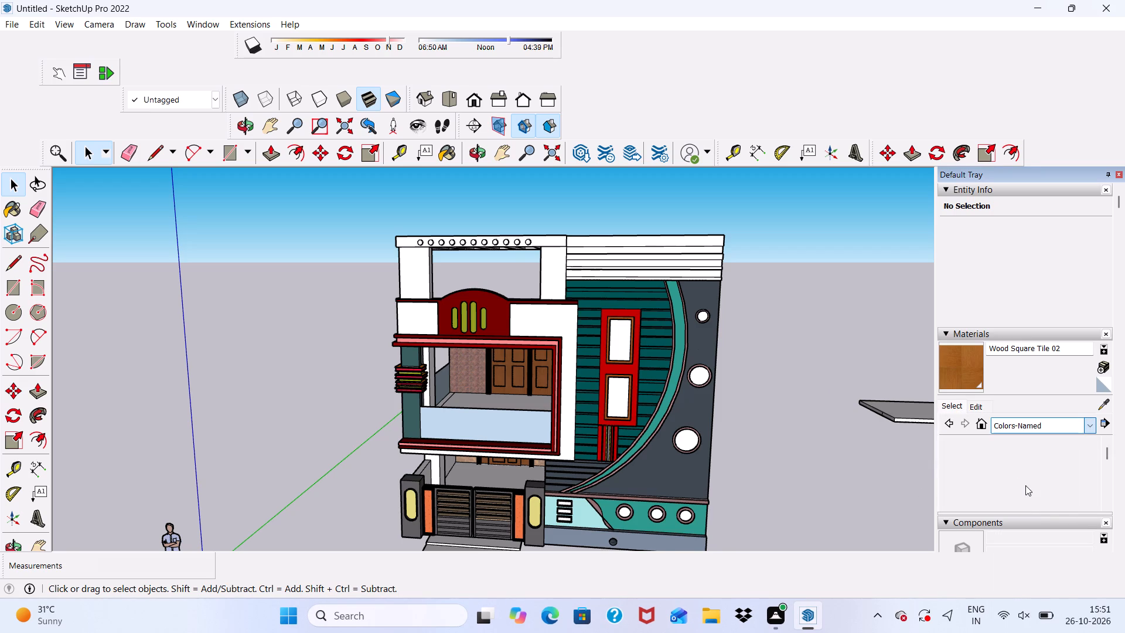
{"action": "scroll", "coordinate": [1025, 485], "scroll_direction": "down", "scroll_amount": 2}
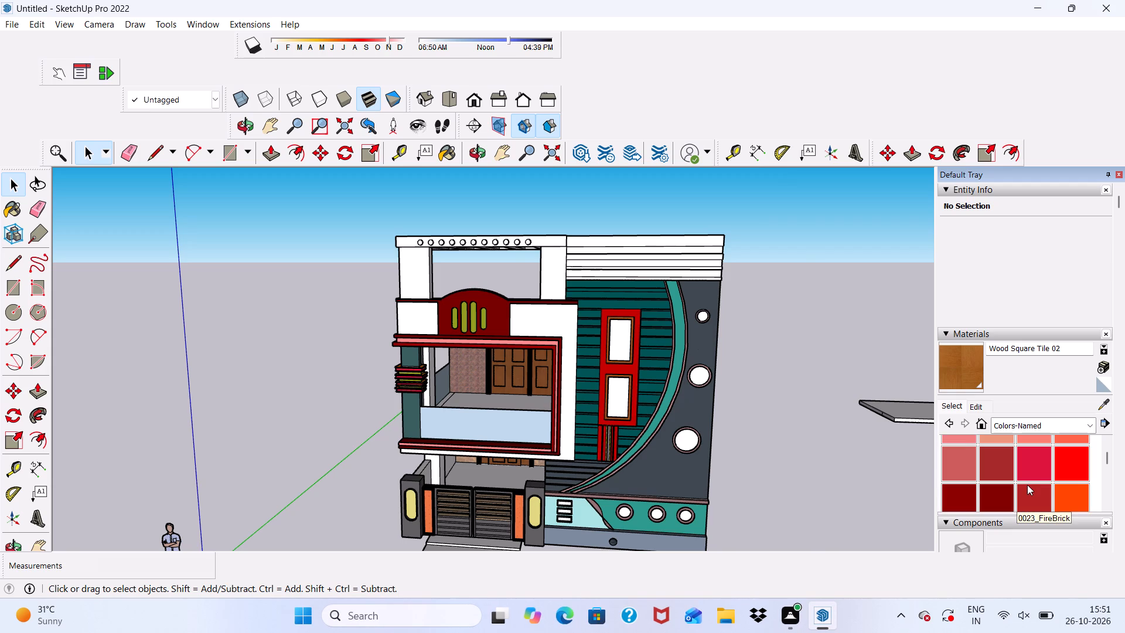
{"action": "scroll", "coordinate": [1027, 485], "scroll_direction": "down", "scroll_amount": 1}
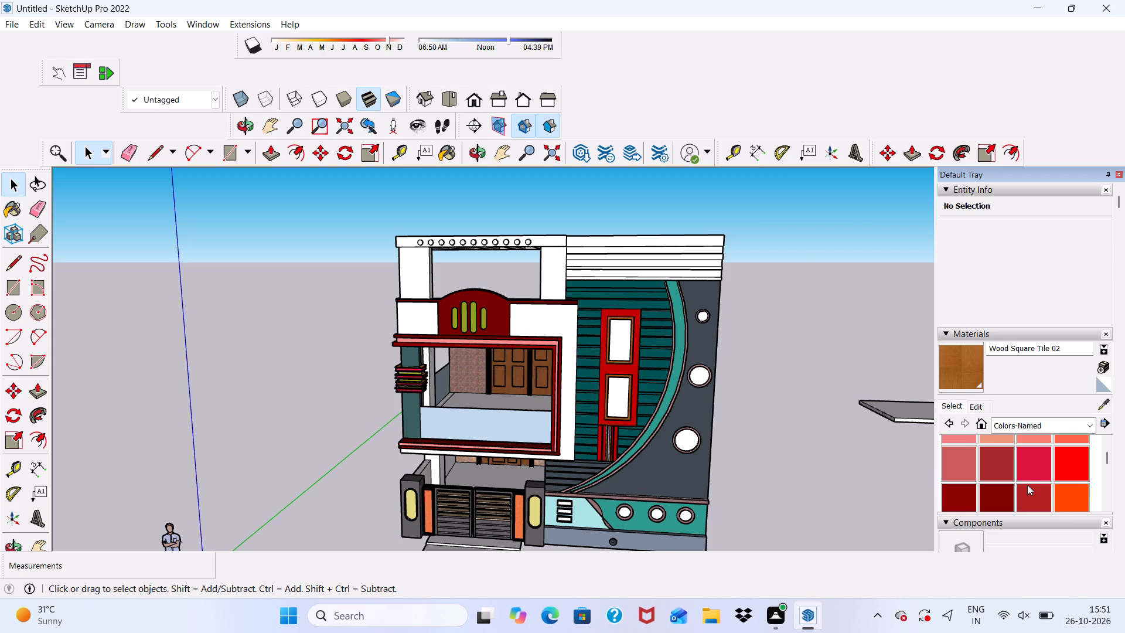
{"action": "scroll", "coordinate": [1027, 485], "scroll_direction": "down", "scroll_amount": 4}
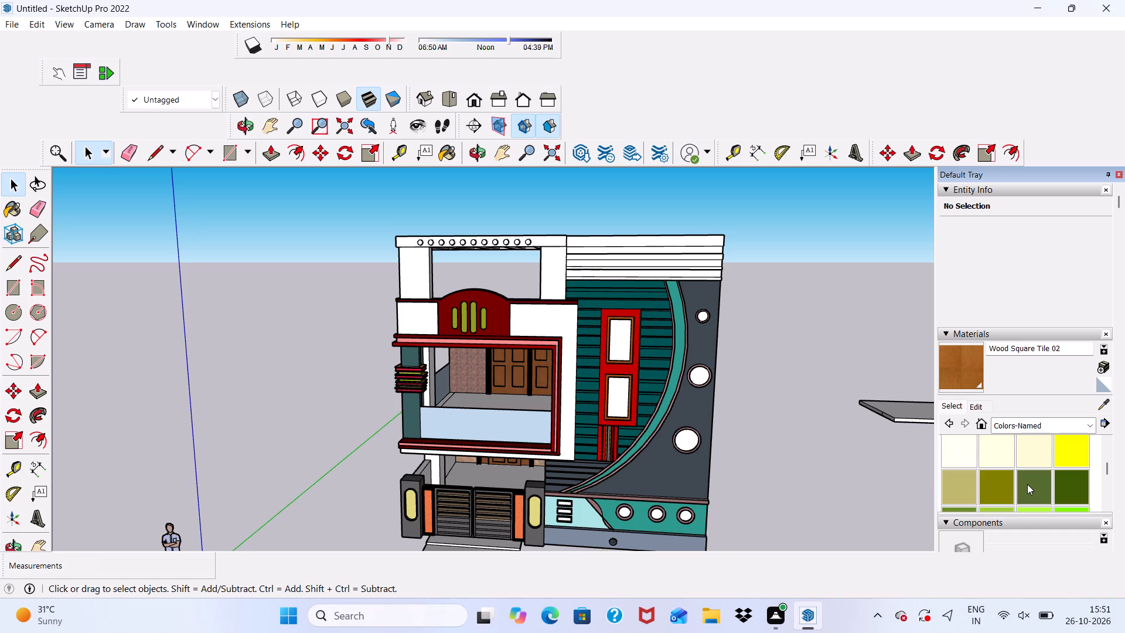
{"action": "scroll", "coordinate": [1027, 484], "scroll_direction": "down", "scroll_amount": 1}
{"action": "scroll", "coordinate": [1027, 484], "scroll_direction": "up", "scroll_amount": 1}
{"action": "scroll", "coordinate": [1027, 484], "scroll_direction": "down", "scroll_amount": 2}
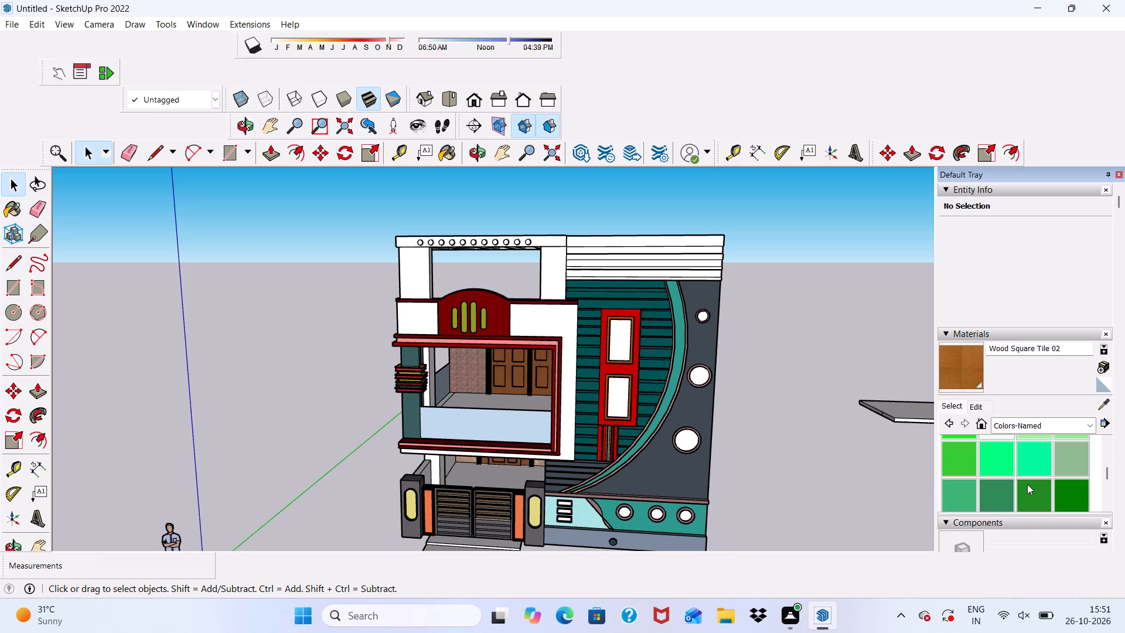
{"action": "scroll", "coordinate": [1027, 484], "scroll_direction": "down", "scroll_amount": 1}
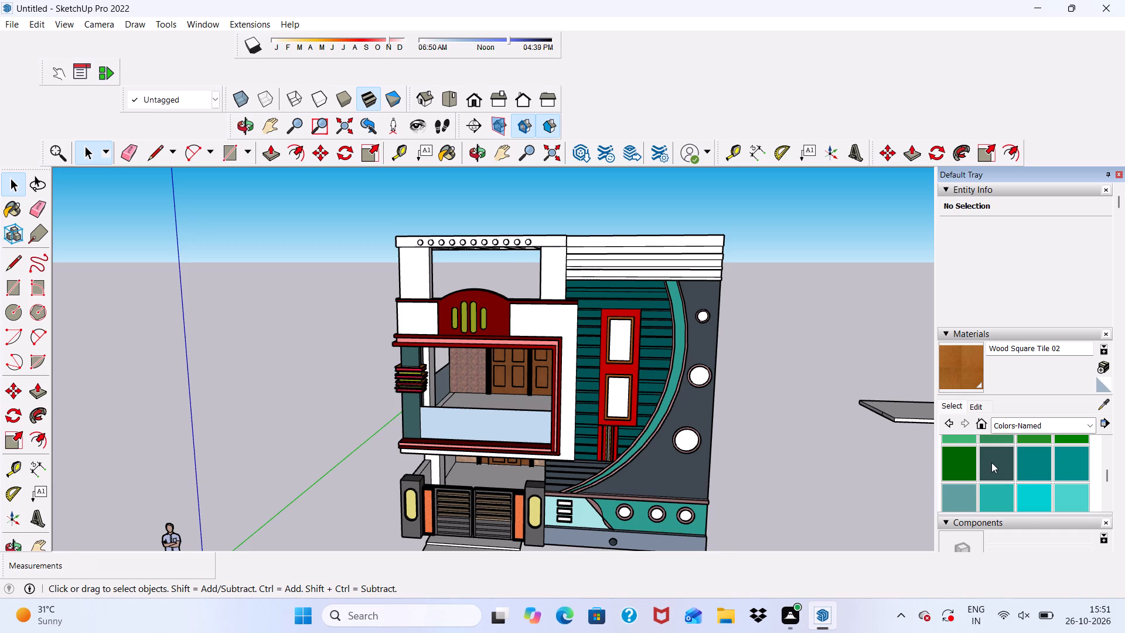
{"action": "left_click", "coordinate": [991, 462]}
{"action": "scroll", "coordinate": [604, 420], "scroll_direction": "up", "scroll_amount": 3}
{"action": "scroll", "coordinate": [510, 392], "scroll_direction": "up", "scroll_amount": 2}
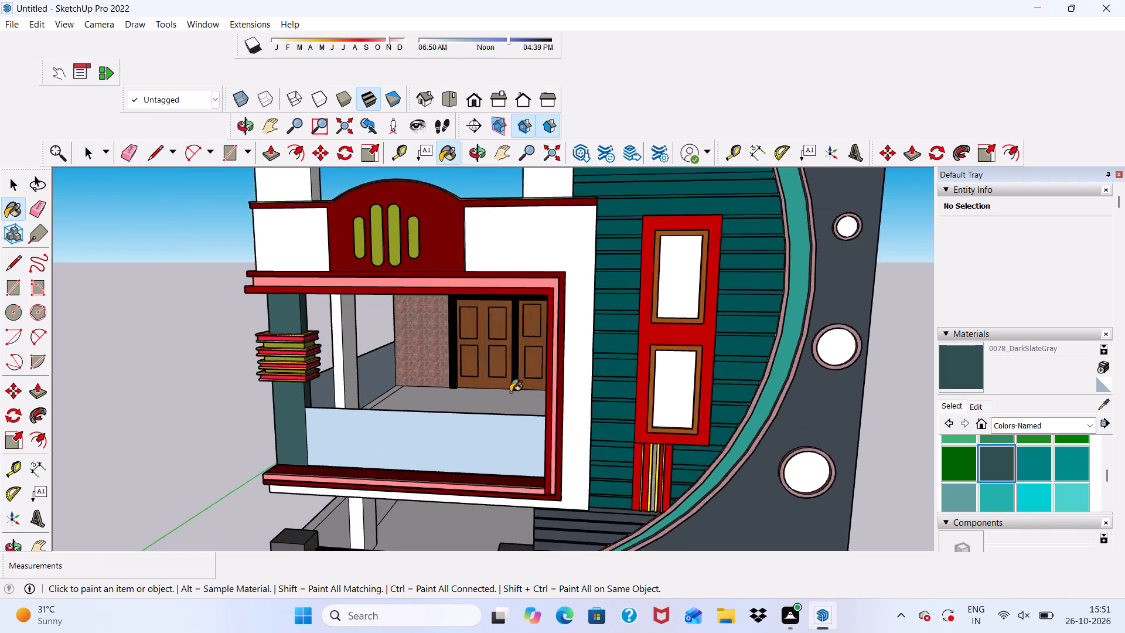
{"action": "scroll", "coordinate": [510, 392], "scroll_direction": "up", "scroll_amount": 1}
{"action": "scroll", "coordinate": [510, 392], "scroll_direction": "down", "scroll_amount": 2}
{"action": "scroll", "coordinate": [344, 212], "scroll_direction": "up", "scroll_amount": 2}
{"action": "left_click", "coordinate": [293, 195]}
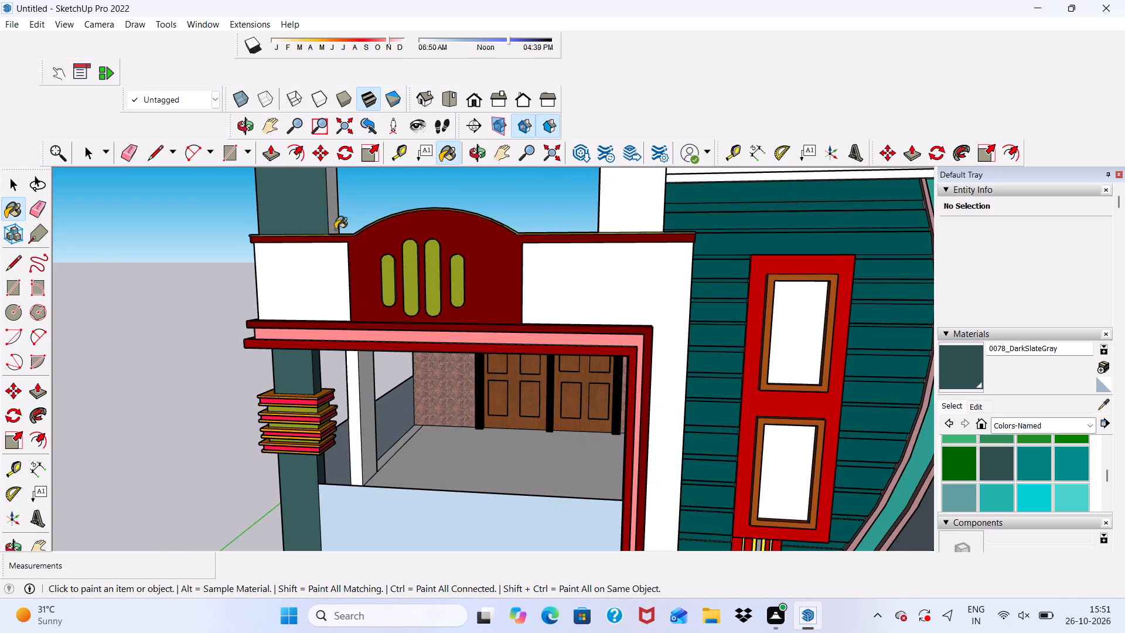
Paint the outer side and the rear face of the left roof-level column with 0078_DarkSlateGray.
{"action": "scroll", "coordinate": [374, 285], "scroll_direction": "down", "scroll_amount": 1}
{"action": "scroll", "coordinate": [299, 203], "scroll_direction": "up", "scroll_amount": 3}
{"action": "scroll", "coordinate": [300, 202], "scroll_direction": "down", "scroll_amount": 2}
{"action": "middle_click_drag", "start_coordinate": [310, 225], "coordinate": [680, 249]}
{"action": "scroll", "coordinate": [530, 243], "scroll_direction": "up", "scroll_amount": 1}
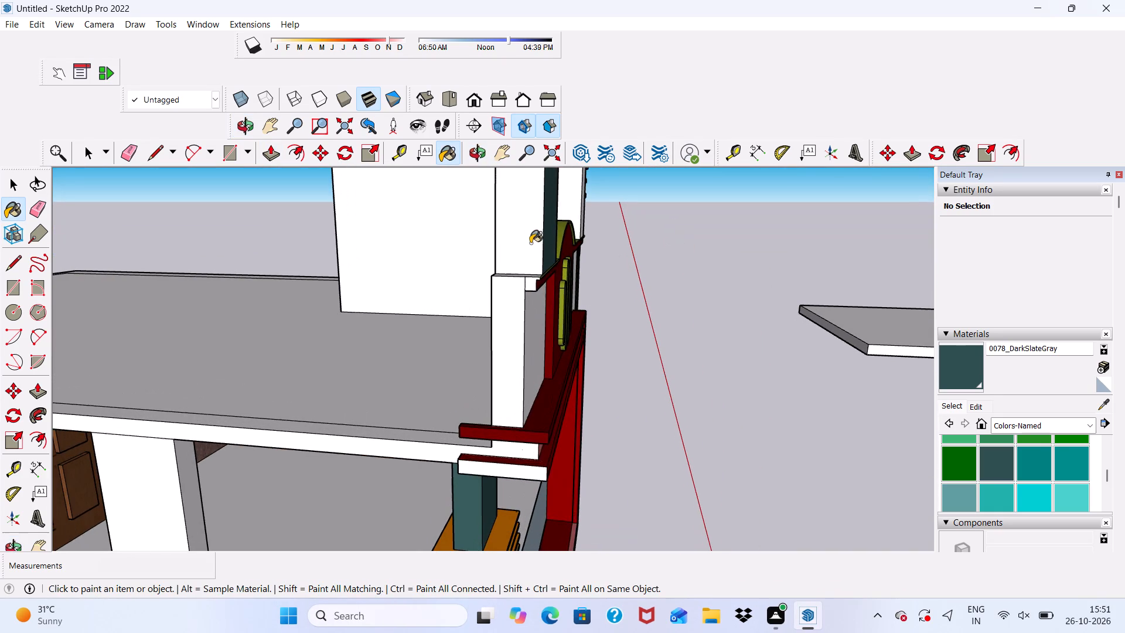
{"action": "scroll", "coordinate": [530, 243], "scroll_direction": "up", "scroll_amount": 1}
{"action": "left_click", "coordinate": [529, 232]}
{"action": "middle_click_drag", "start_coordinate": [657, 239], "coordinate": [775, 281]}
{"action": "scroll", "coordinate": [490, 257], "scroll_direction": "up", "scroll_amount": 1}
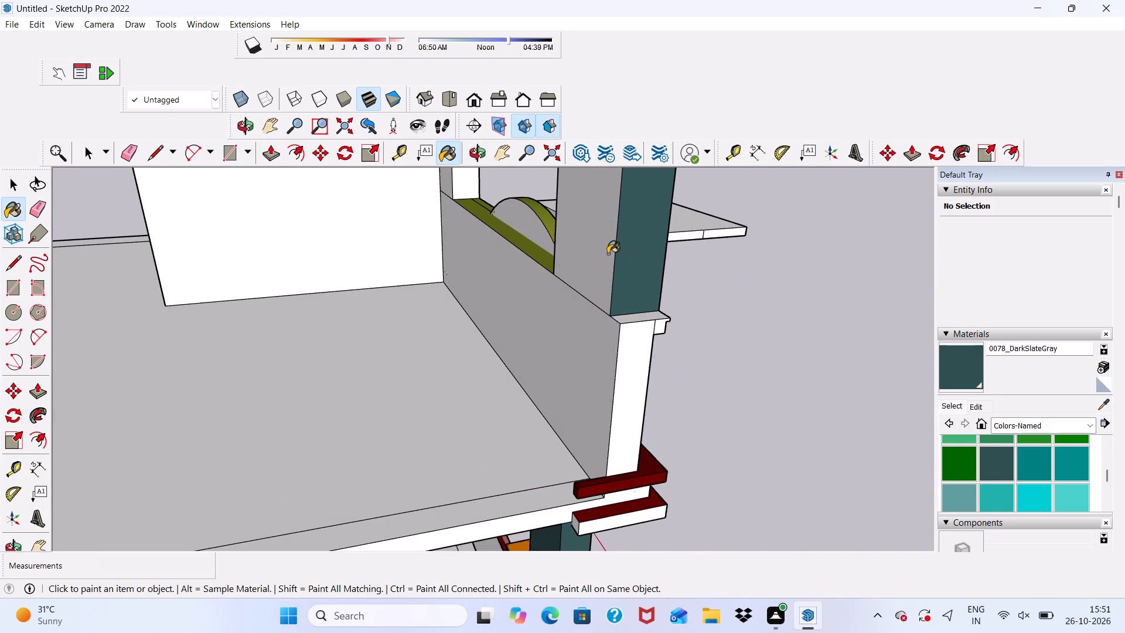
{"action": "left_click", "coordinate": [608, 254]}
Paint the top face of the slotted pergola slab with 0078_DarkSlateGray.
{"action": "scroll", "coordinate": [603, 287], "scroll_direction": "down", "scroll_amount": 13}
{"action": "middle_click_drag", "start_coordinate": [560, 362], "coordinate": [442, 403]}
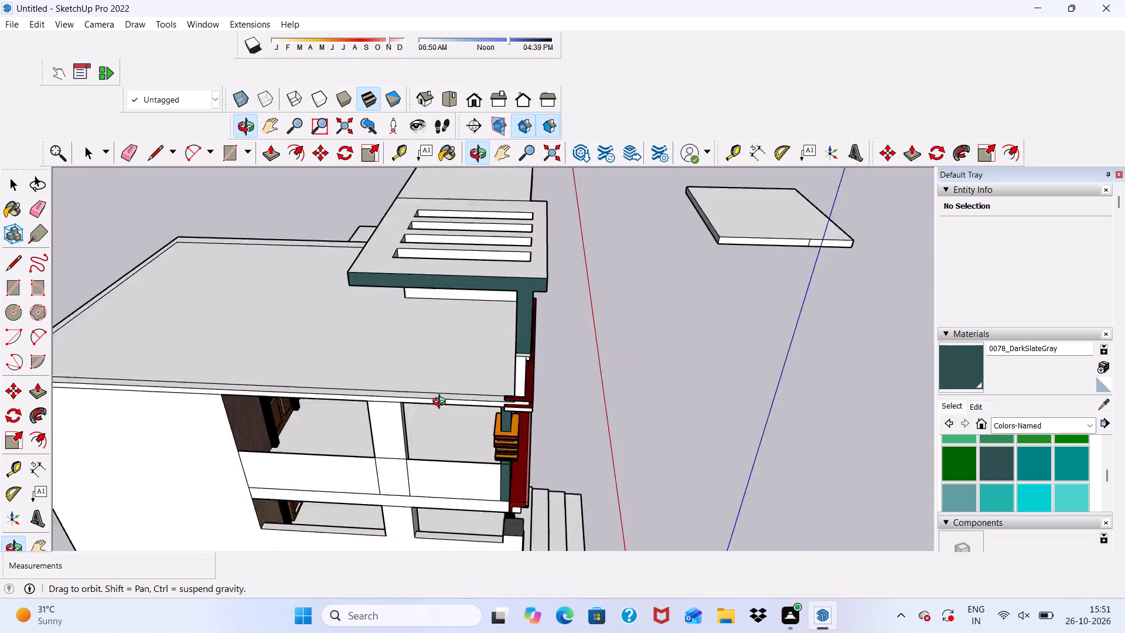
{"action": "middle_click_drag", "start_coordinate": [442, 403], "coordinate": [128, 404]}
{"action": "scroll", "coordinate": [359, 234], "scroll_direction": "up", "scroll_amount": 6}
{"action": "left_click", "coordinate": [317, 228]}
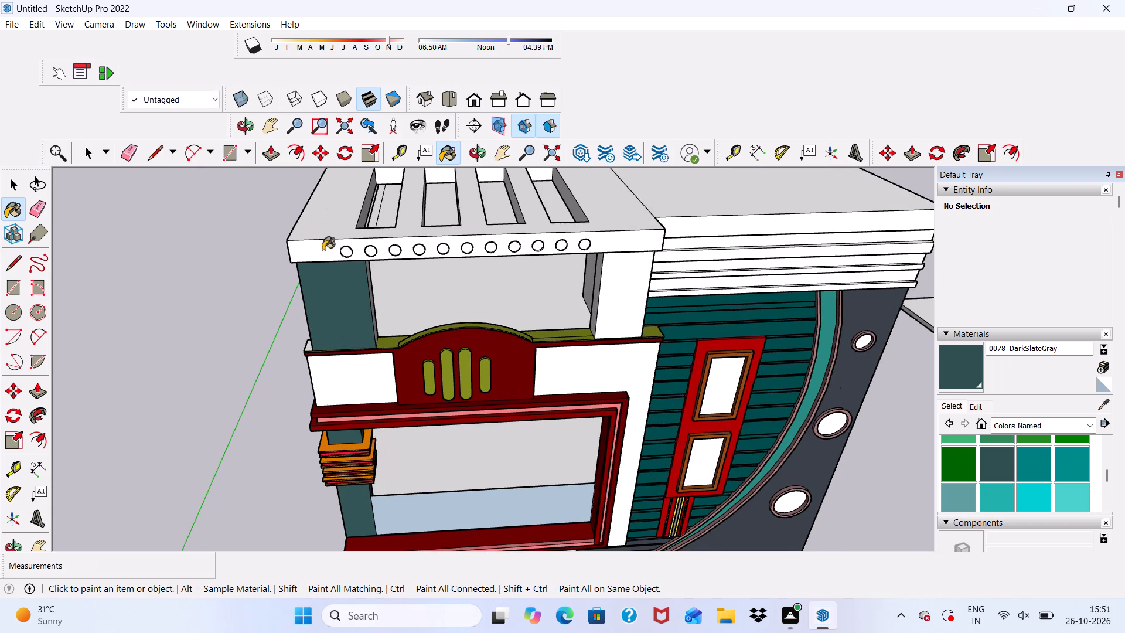
Paint the pergola slab's front band around the row of round holes with 0078_DarkSlateGray.
{"action": "middle_click_drag", "start_coordinate": [329, 257], "coordinate": [339, 188]}
{"action": "scroll", "coordinate": [339, 188], "scroll_direction": "up", "scroll_amount": 1}
{"action": "scroll", "coordinate": [342, 193], "scroll_direction": "down", "scroll_amount": 4}
{"action": "scroll", "coordinate": [393, 259], "scroll_direction": "down", "scroll_amount": 3}
{"action": "scroll", "coordinate": [371, 223], "scroll_direction": "up", "scroll_amount": 3}
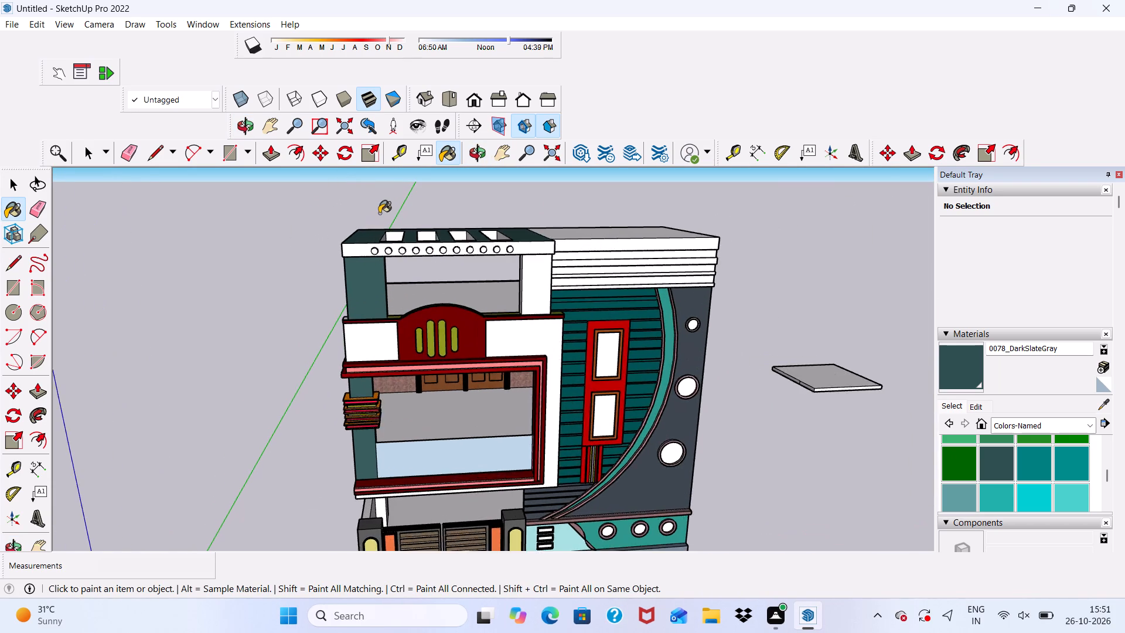
{"action": "scroll", "coordinate": [382, 229], "scroll_direction": "down", "scroll_amount": 3}
{"action": "scroll", "coordinate": [408, 324], "scroll_direction": "down", "scroll_amount": 1}
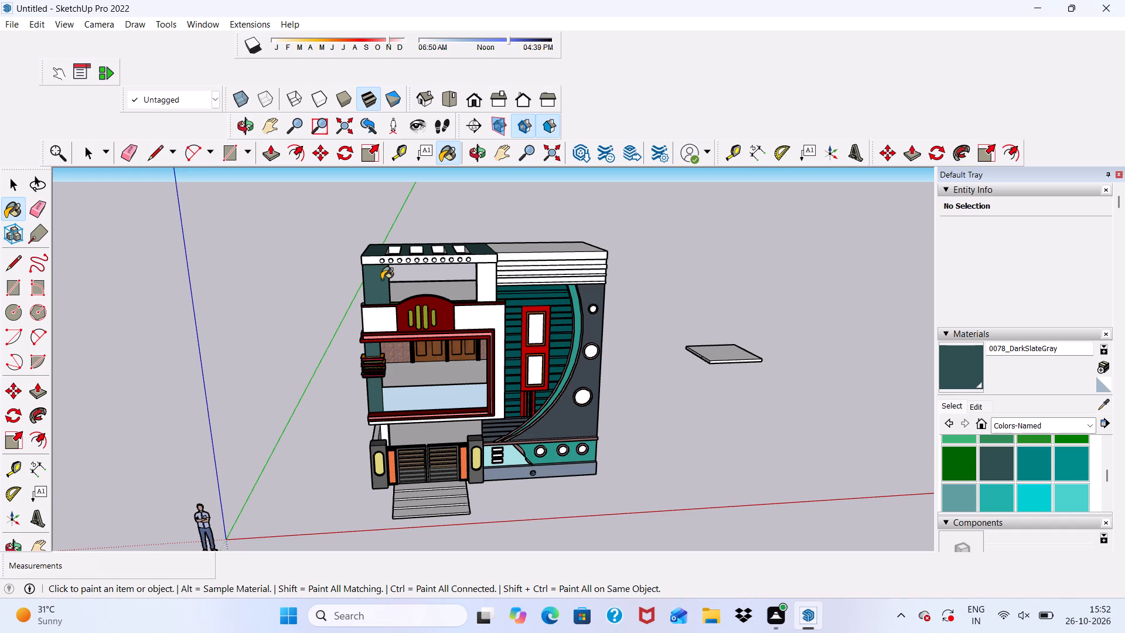
{"action": "scroll", "coordinate": [400, 273], "scroll_direction": "up", "scroll_amount": 13}
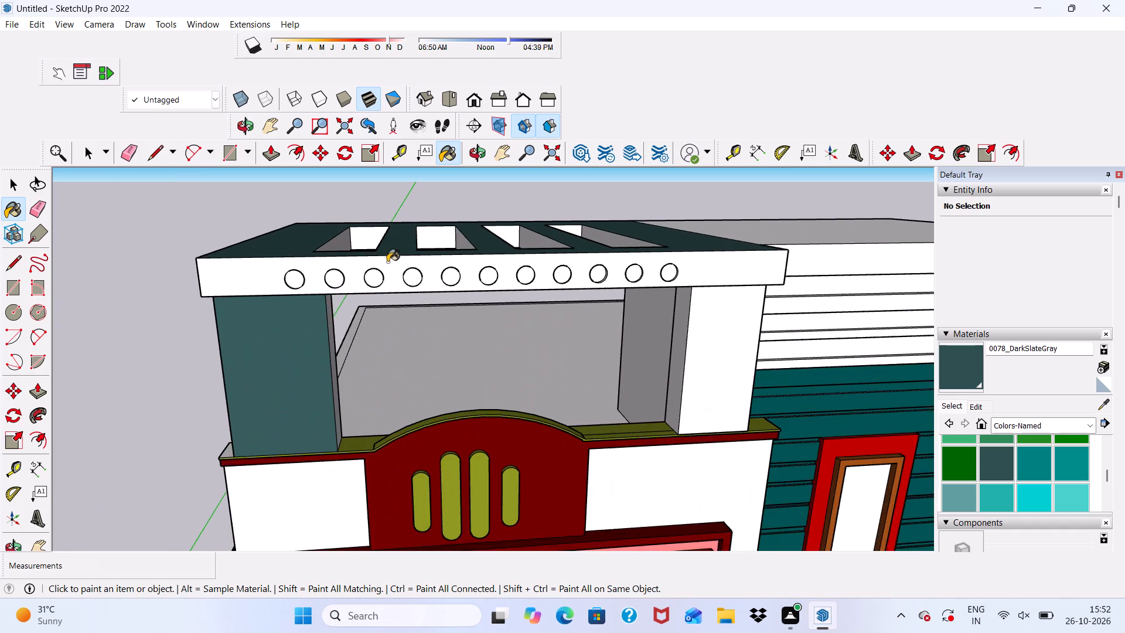
{"action": "scroll", "coordinate": [388, 258], "scroll_direction": "down", "scroll_amount": 2}
{"action": "middle_click_drag", "start_coordinate": [390, 258], "coordinate": [414, 230]}
{"action": "scroll", "coordinate": [414, 230], "scroll_direction": "up", "scroll_amount": 3}
{"action": "left_click_drag", "start_coordinate": [330, 381], "coordinate": [336, 379]}
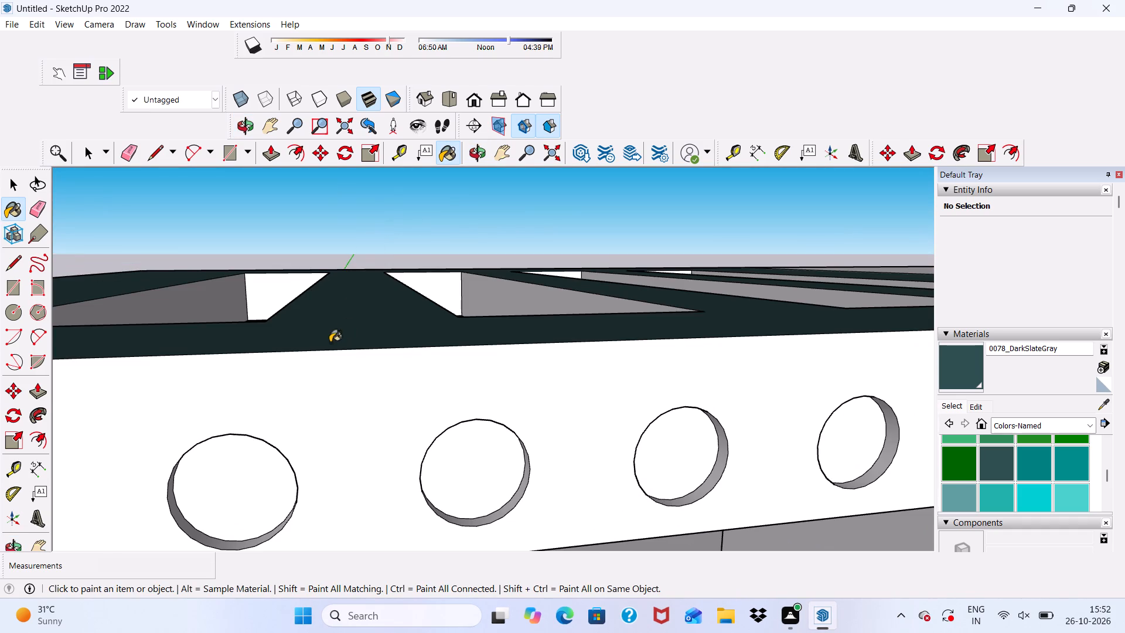
Paint the pergola slab's end face next to the white banded wall with 0078_DarkSlateGray.
{"action": "scroll", "coordinate": [328, 343], "scroll_direction": "down", "scroll_amount": 10}
{"action": "middle_click_drag", "start_coordinate": [479, 417], "coordinate": [288, 430]}
{"action": "scroll", "coordinate": [280, 413], "scroll_direction": "down", "scroll_amount": 4}
{"action": "scroll", "coordinate": [546, 454], "scroll_direction": "down", "scroll_amount": 1}
{"action": "scroll", "coordinate": [379, 411], "scroll_direction": "down", "scroll_amount": 4}
{"action": "middle_click_drag", "start_coordinate": [543, 442], "coordinate": [451, 446]}
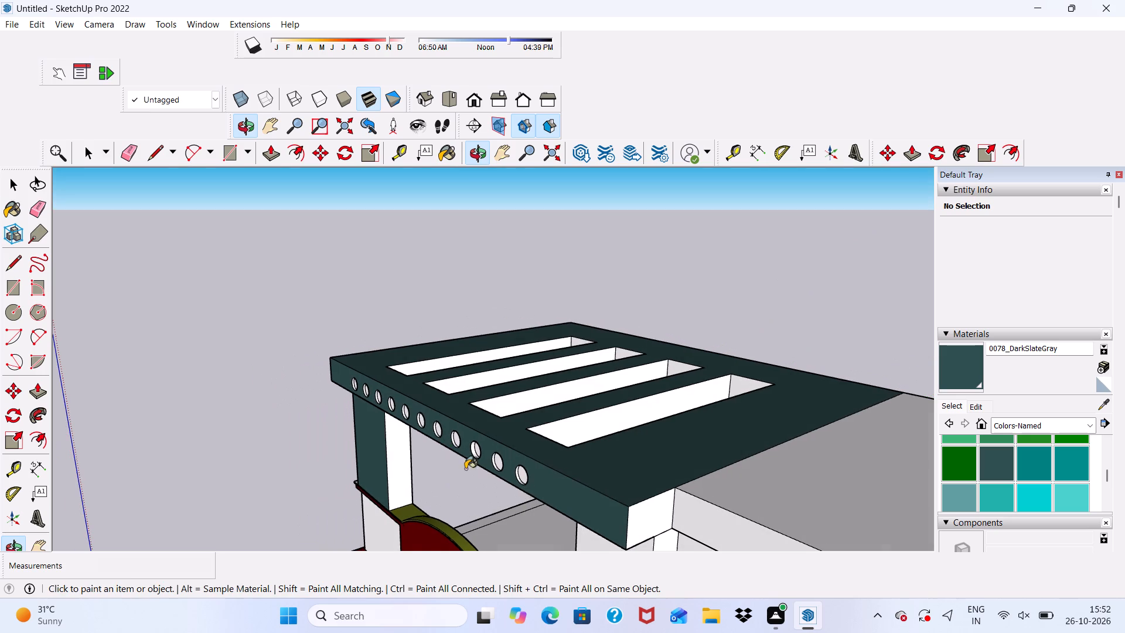
{"action": "left_click", "coordinate": [640, 526]}
Paint the inner side of the left roof-level column under the pergola with 0078_DarkSlateGray.
{"action": "scroll", "coordinate": [599, 482], "scroll_direction": "down", "scroll_amount": 2}
{"action": "middle_click_drag", "start_coordinate": [598, 482], "coordinate": [746, 445]}
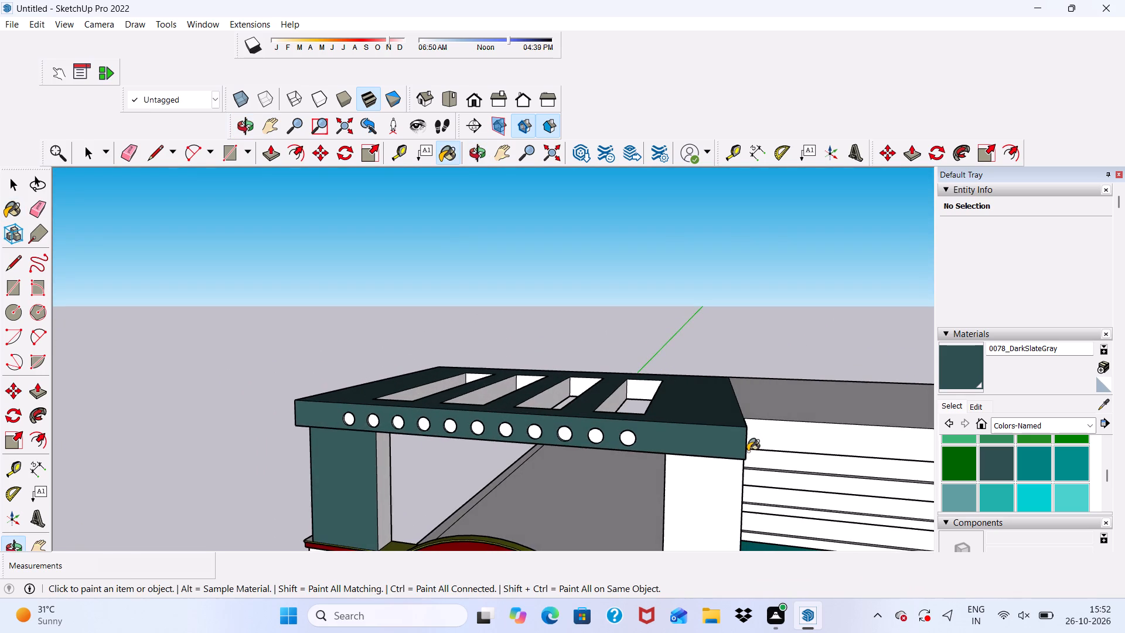
{"action": "scroll", "coordinate": [499, 447], "scroll_direction": "up", "scroll_amount": 2}
{"action": "middle_click_drag", "start_coordinate": [496, 448], "coordinate": [533, 632]}
{"action": "scroll", "coordinate": [383, 372], "scroll_direction": "down", "scroll_amount": 3}
{"action": "middle_click_drag", "start_coordinate": [413, 423], "coordinate": [428, 288]}
{"action": "scroll", "coordinate": [420, 293], "scroll_direction": "down", "scroll_amount": 4}
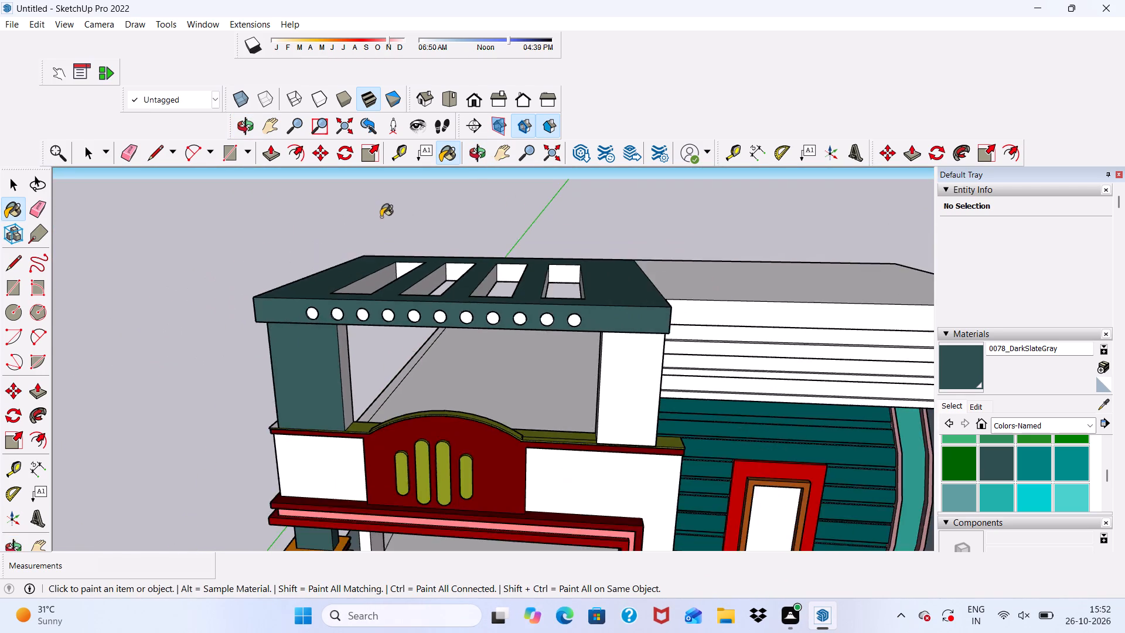
{"action": "scroll", "coordinate": [381, 217], "scroll_direction": "down", "scroll_amount": 2}
{"action": "middle_click_drag", "start_coordinate": [431, 317], "coordinate": [447, 50]}
{"action": "scroll", "coordinate": [466, 172], "scroll_direction": "up", "scroll_amount": 13}
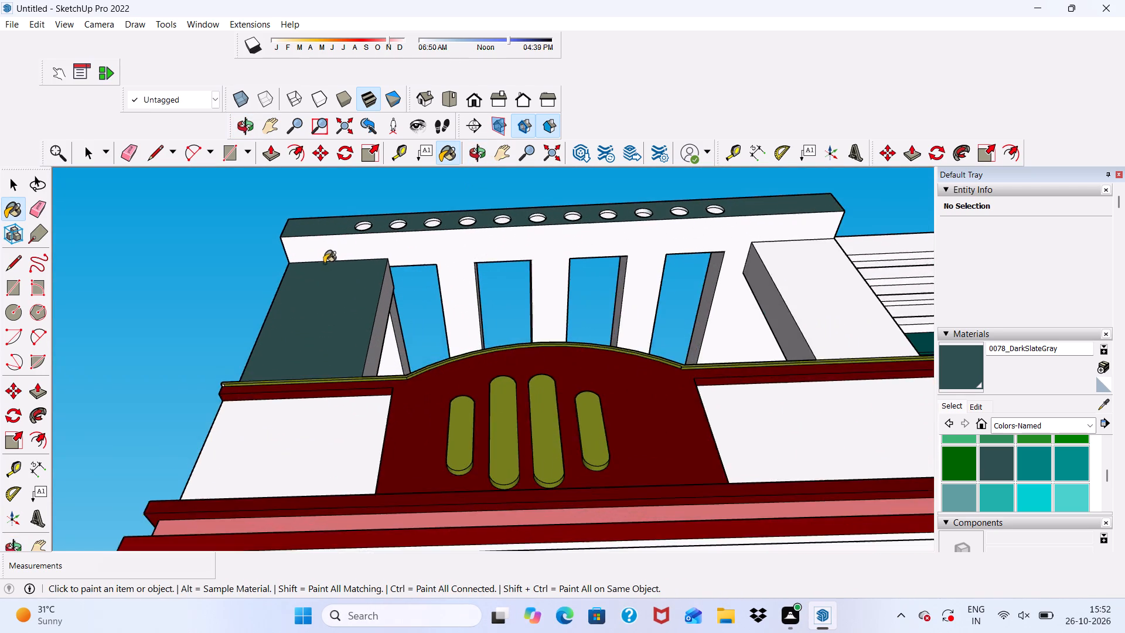
{"action": "scroll", "coordinate": [357, 261], "scroll_direction": "down", "scroll_amount": 3}
{"action": "middle_click_drag", "start_coordinate": [389, 350], "coordinate": [339, 471]}
{"action": "scroll", "coordinate": [381, 376], "scroll_direction": "up", "scroll_amount": 7}
{"action": "left_click", "coordinate": [362, 329]}
Paint the inner side and front face of the right roof-level column, beside the banded wall, with 0078_DarkSlateGray.
{"action": "scroll", "coordinate": [362, 342], "scroll_direction": "down", "scroll_amount": 3}
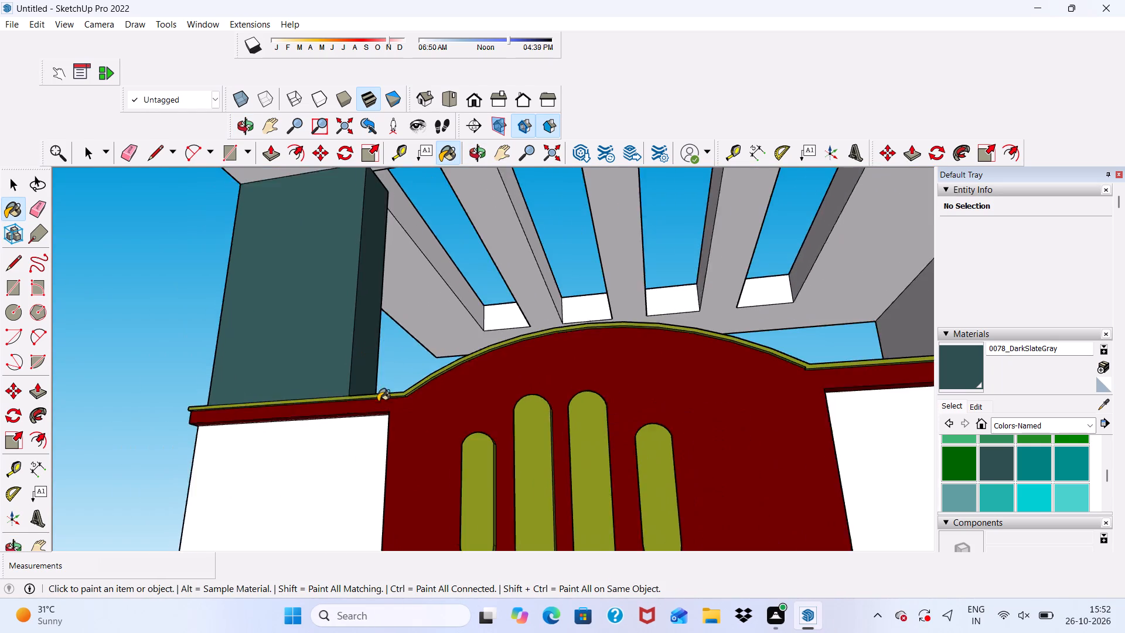
{"action": "scroll", "coordinate": [378, 401], "scroll_direction": "down", "scroll_amount": 3}
{"action": "middle_click_drag", "start_coordinate": [416, 392], "coordinate": [595, 452]}
{"action": "scroll", "coordinate": [710, 417], "scroll_direction": "up", "scroll_amount": 1}
{"action": "scroll", "coordinate": [728, 332], "scroll_direction": "up", "scroll_amount": 3}
{"action": "left_click", "coordinate": [728, 320]}
{"action": "left_click", "coordinate": [769, 314]}
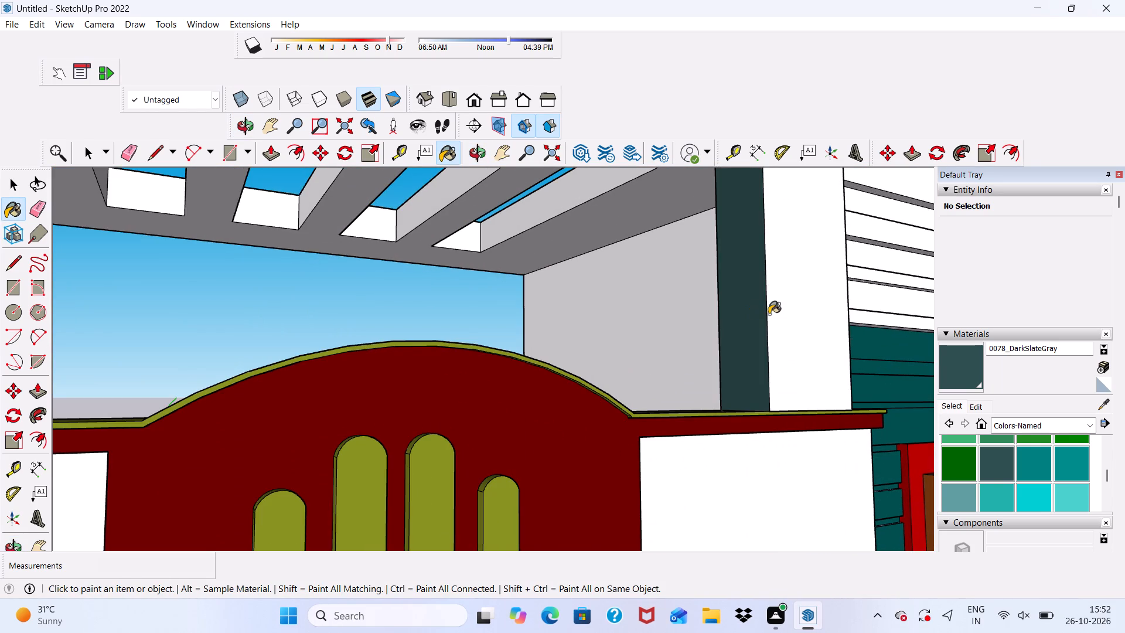
Paint the outer side and rear face of the right roof-level column with 0078_DarkSlateGray.
{"action": "scroll", "coordinate": [775, 331], "scroll_direction": "down", "scroll_amount": 5}
{"action": "middle_click_drag", "start_coordinate": [800, 372], "coordinate": [400, 457]}
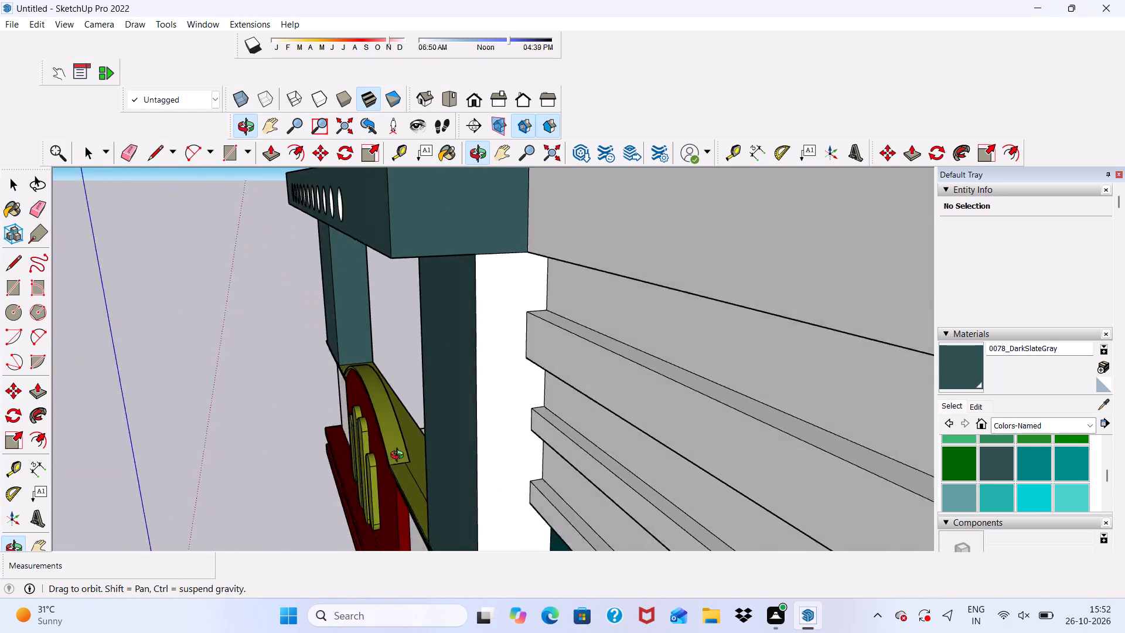
{"action": "middle_click_drag", "start_coordinate": [400, 457], "coordinate": [415, 457]}
{"action": "left_click", "coordinate": [587, 400]}
{"action": "scroll", "coordinate": [549, 413], "scroll_direction": "down", "scroll_amount": 2}
{"action": "middle_click_drag", "start_coordinate": [514, 447], "coordinate": [964, 381]}
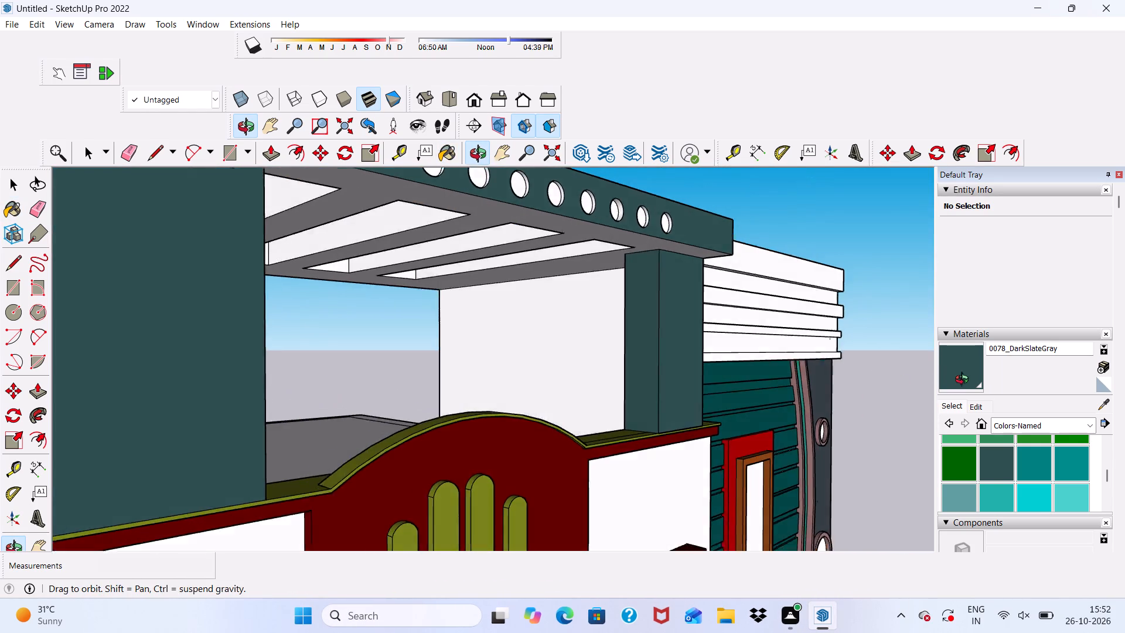
{"action": "middle_click_drag", "start_coordinate": [964, 381], "coordinate": [940, 381]}
{"action": "middle_click_drag", "start_coordinate": [575, 380], "coordinate": [844, 346]}
{"action": "scroll", "coordinate": [514, 336], "scroll_direction": "up", "scroll_amount": 3}
{"action": "left_click", "coordinate": [587, 347]}
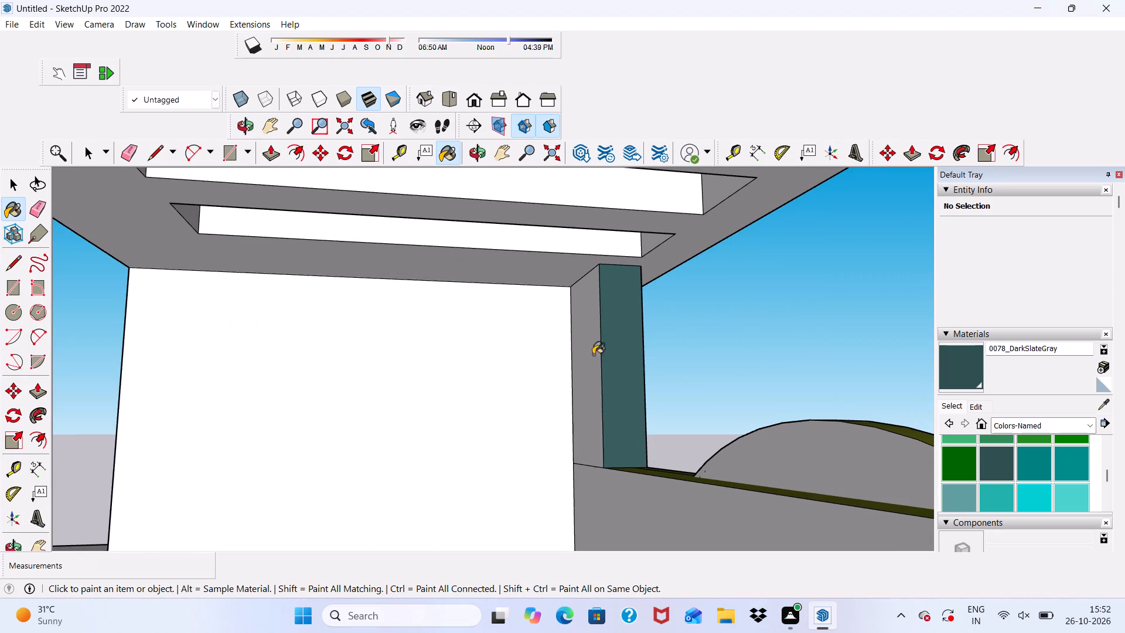
Paint the rear face and the outer end of the roof-level parapet below the columns with 0078_DarkSlateGray.
{"action": "left_click", "coordinate": [629, 496]}
{"action": "scroll", "coordinate": [538, 448], "scroll_direction": "down", "scroll_amount": 10}
{"action": "scroll", "coordinate": [636, 515], "scroll_direction": "up", "scroll_amount": 4}
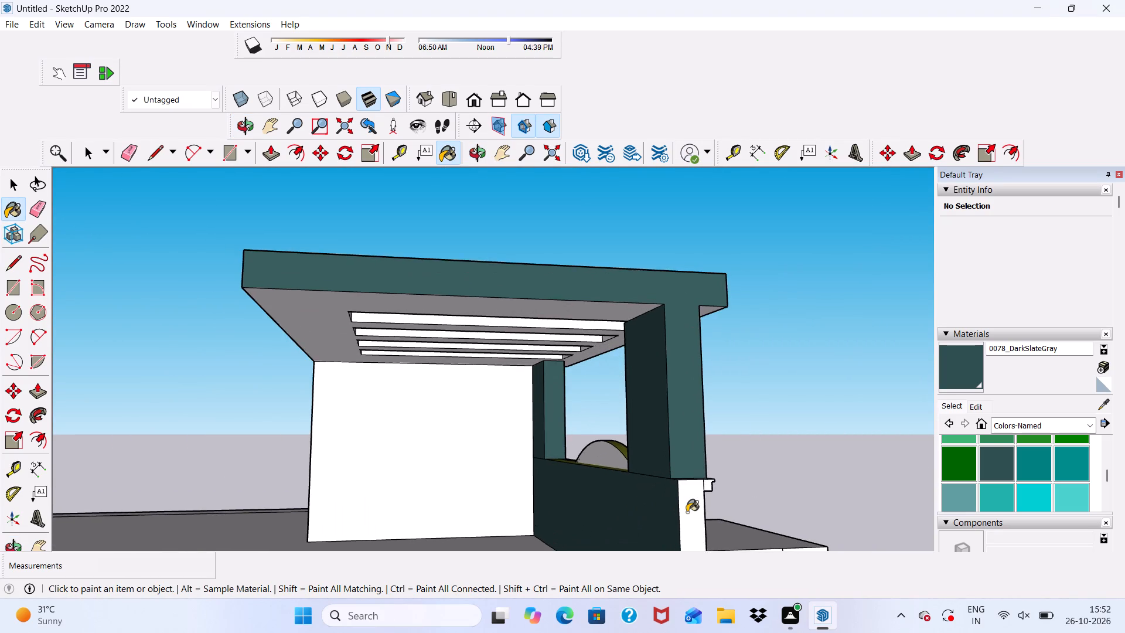
{"action": "left_click", "coordinate": [687, 512]}
Look through the Colors-Named swatches for a colour for the round holes in the pergola's front beam.
{"action": "scroll", "coordinate": [674, 492], "scroll_direction": "down", "scroll_amount": 3}
{"action": "middle_click_drag", "start_coordinate": [669, 492], "coordinate": [252, 503]}
{"action": "scroll", "coordinate": [255, 492], "scroll_direction": "down", "scroll_amount": 6}
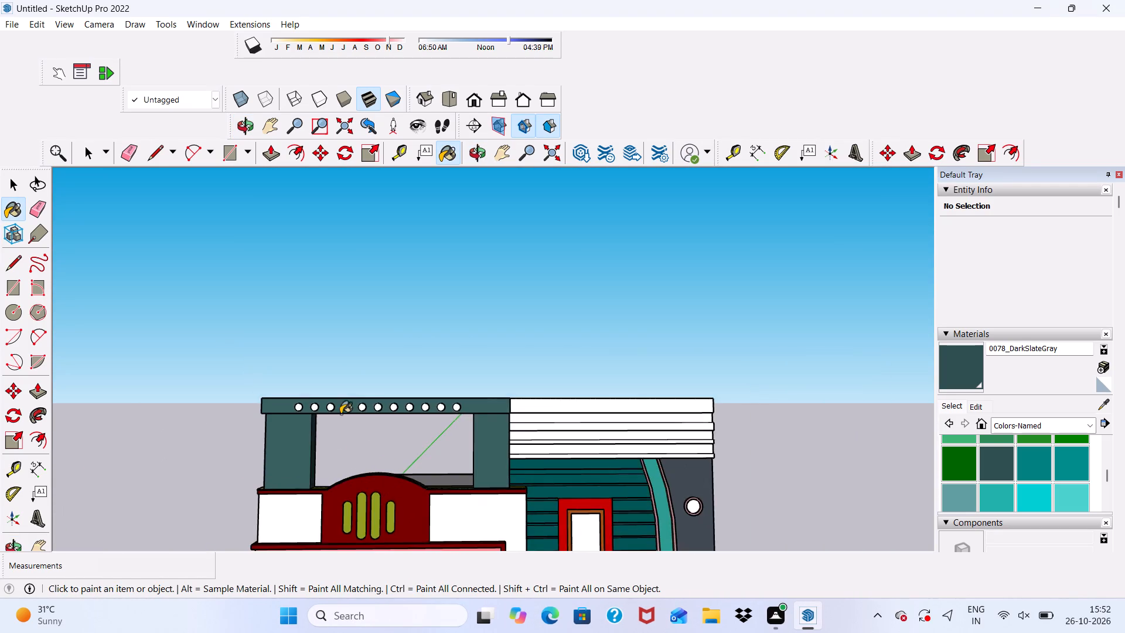
{"action": "scroll", "coordinate": [340, 414], "scroll_direction": "down", "scroll_amount": 2}
{"action": "middle_click", "coordinate": [408, 523]}
{"action": "scroll", "coordinate": [431, 502], "scroll_direction": "down", "scroll_amount": 9}
{"action": "scroll", "coordinate": [459, 526], "scroll_direction": "up", "scroll_amount": 4}
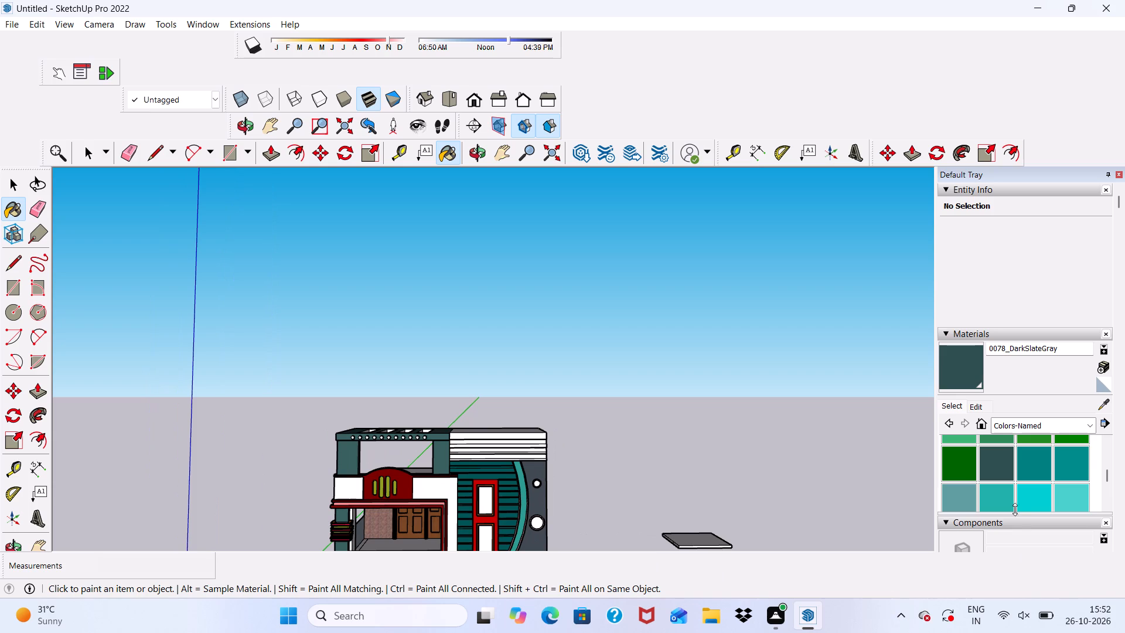
{"action": "scroll", "coordinate": [1014, 453], "scroll_direction": "down", "scroll_amount": 3}
{"action": "scroll", "coordinate": [1017, 460], "scroll_direction": "up", "scroll_amount": 1}
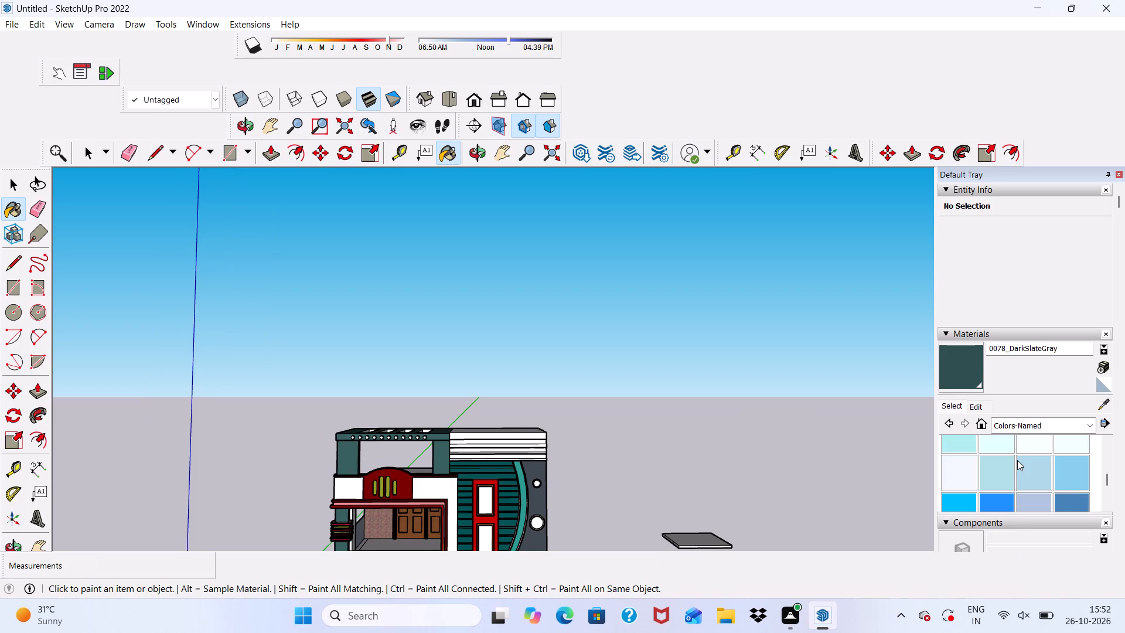
{"action": "scroll", "coordinate": [1017, 460], "scroll_direction": "down", "scroll_amount": 4}
{"action": "scroll", "coordinate": [1021, 469], "scroll_direction": "up", "scroll_amount": 3}
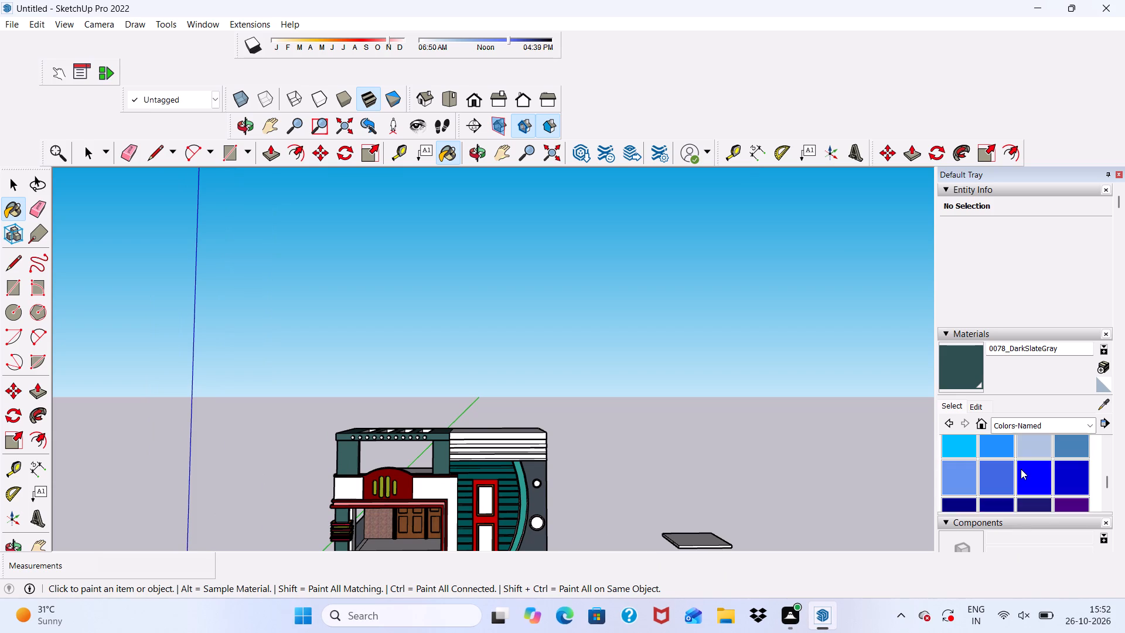
{"action": "scroll", "coordinate": [1021, 469], "scroll_direction": "up", "scroll_amount": 3}
{"action": "scroll", "coordinate": [1021, 469], "scroll_direction": "down", "scroll_amount": 9}
{"action": "scroll", "coordinate": [1021, 469], "scroll_direction": "up", "scroll_amount": 9}
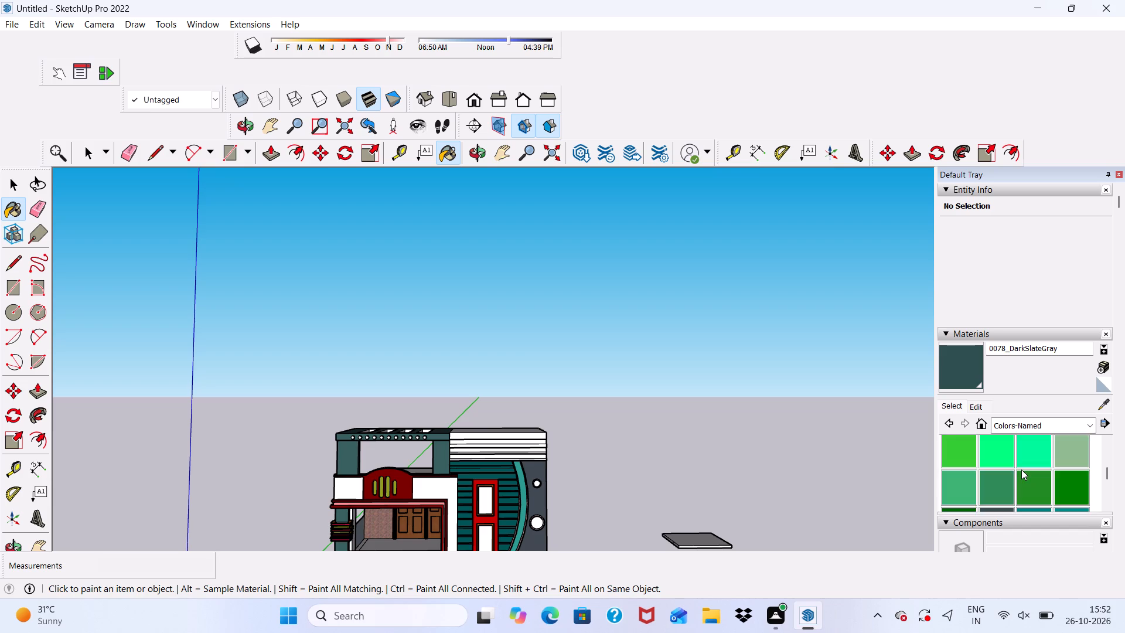
{"action": "scroll", "coordinate": [1021, 469], "scroll_direction": "up", "scroll_amount": 3}
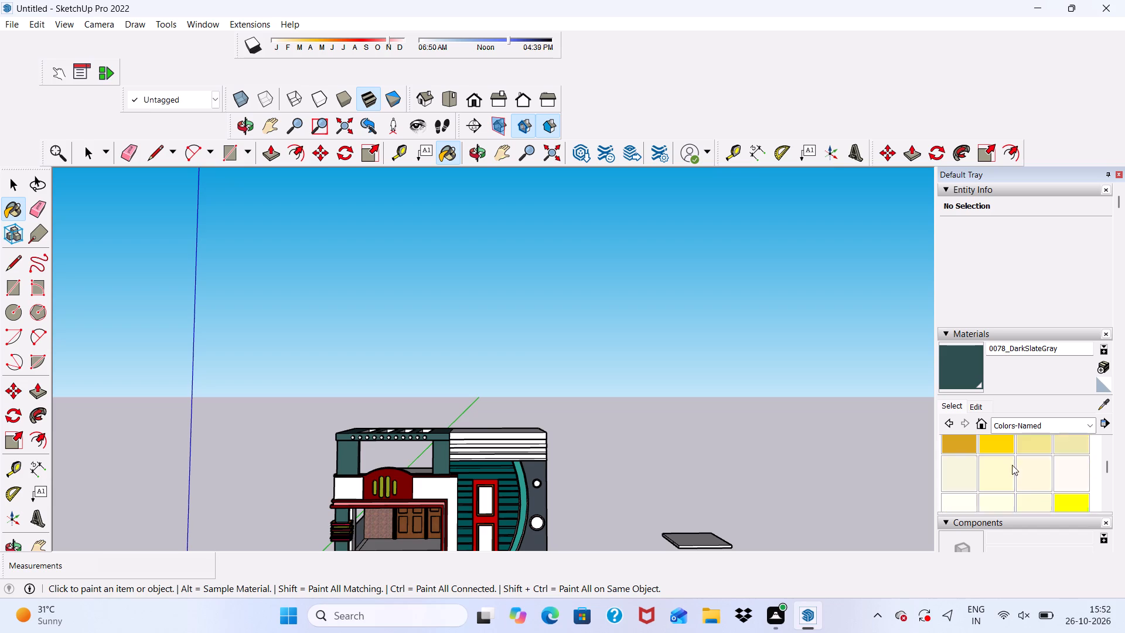
{"action": "scroll", "coordinate": [994, 454], "scroll_direction": "up", "scroll_amount": 1}
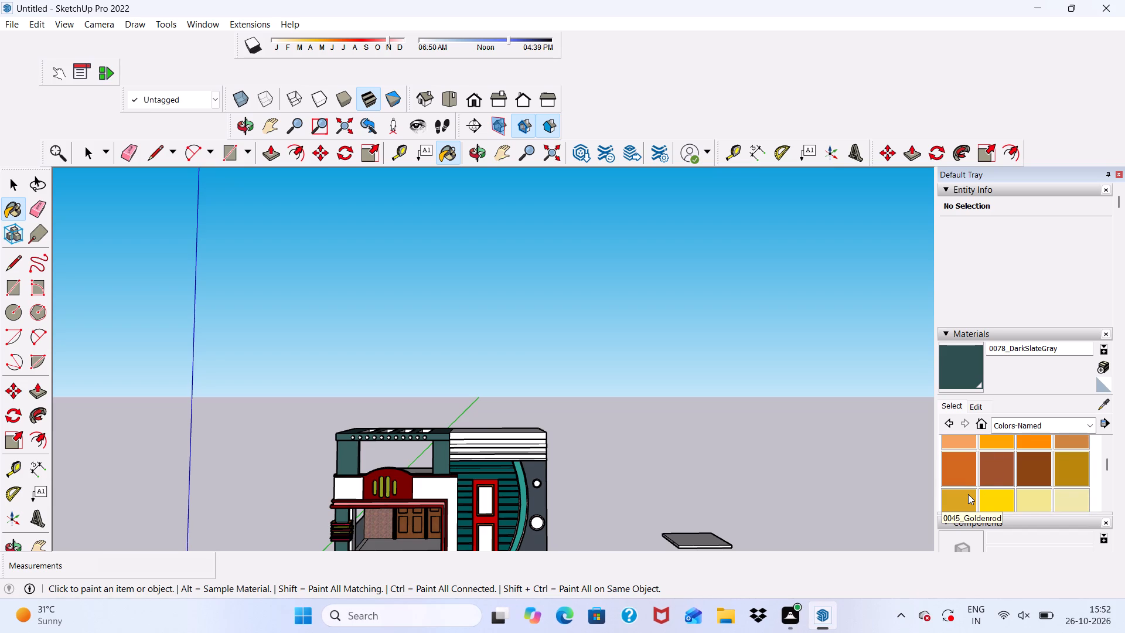
Paint the back faces of the five round holes nearest the banded wall in the pergola's front beam with 0038_Orange.
{"action": "left_click", "coordinate": [984, 442]}
{"action": "scroll", "coordinate": [349, 465], "scroll_direction": "up", "scroll_amount": 3}
{"action": "scroll", "coordinate": [262, 440], "scroll_direction": "up", "scroll_amount": 13}
{"action": "scroll", "coordinate": [382, 414], "scroll_direction": "down", "scroll_amount": 4}
{"action": "scroll", "coordinate": [443, 406], "scroll_direction": "up", "scroll_amount": 5}
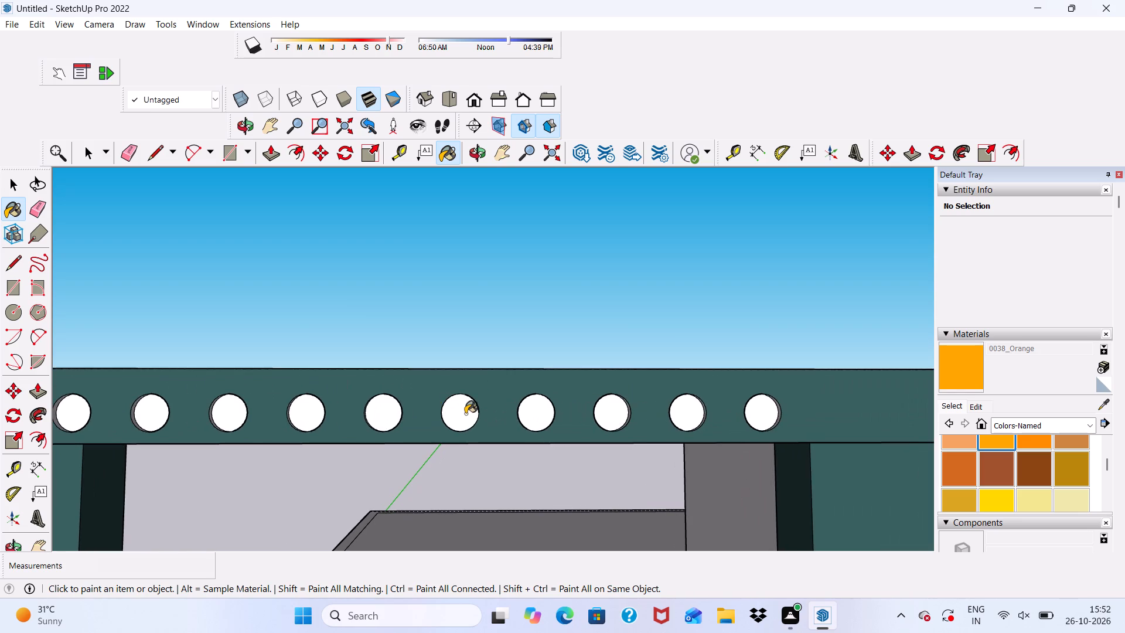
{"action": "left_click", "coordinate": [458, 413]}
{"action": "scroll", "coordinate": [530, 433], "scroll_direction": "up", "scroll_amount": 1}
{"action": "left_click", "coordinate": [527, 414]}
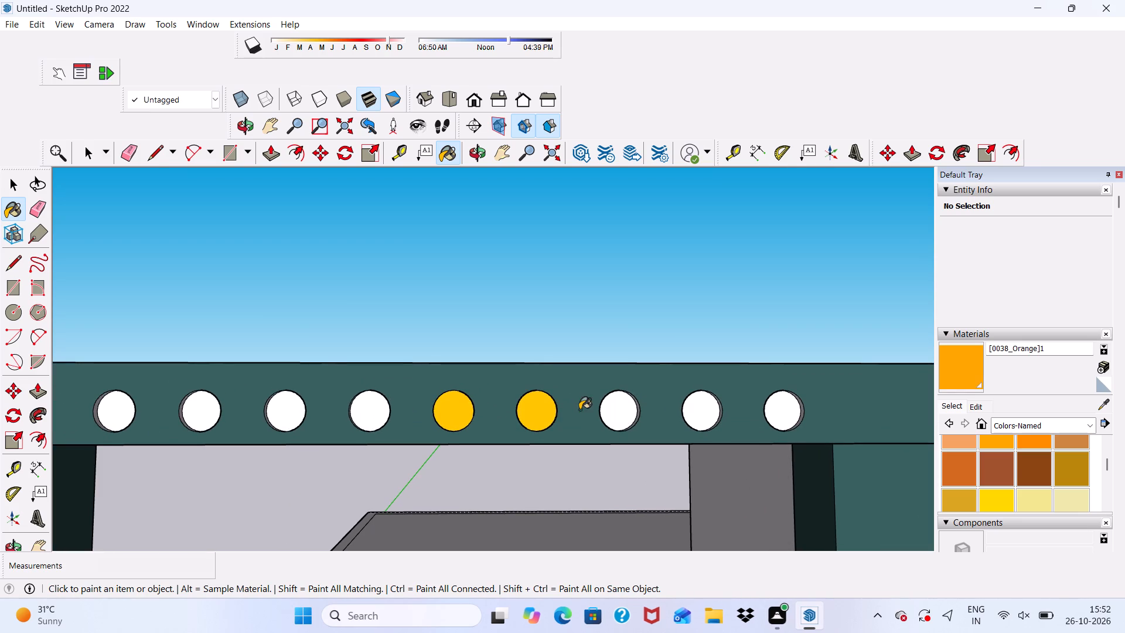
{"action": "left_click", "coordinate": [613, 421]}
{"action": "left_click", "coordinate": [697, 410]}
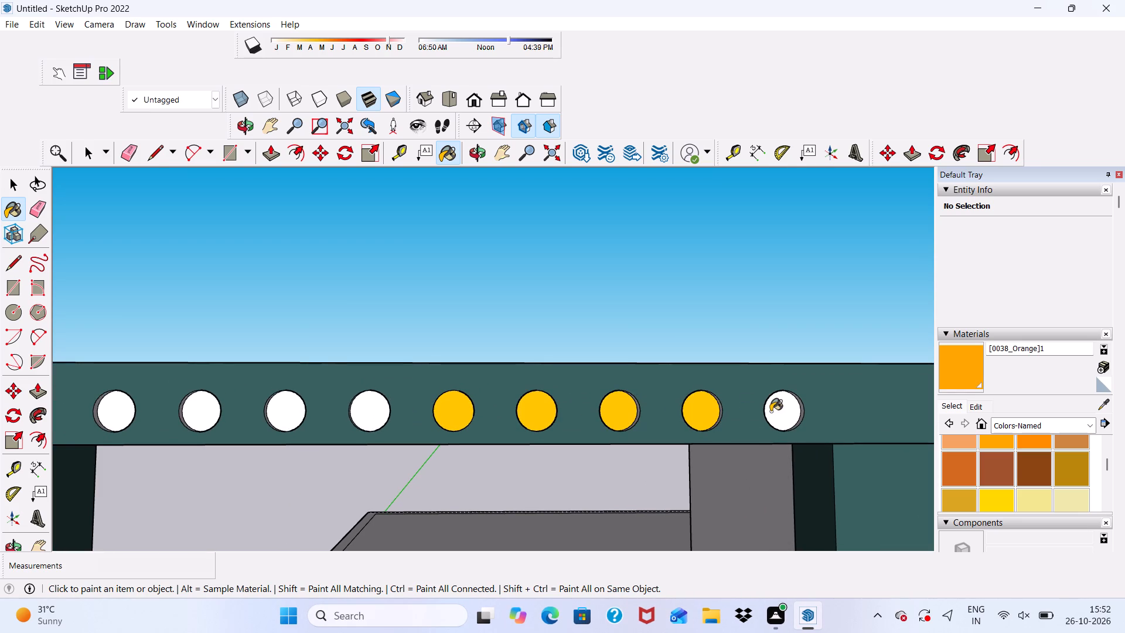
{"action": "left_click", "coordinate": [781, 412]}
{"action": "scroll", "coordinate": [0, 573], "scroll_direction": "up", "scroll_amount": 1}
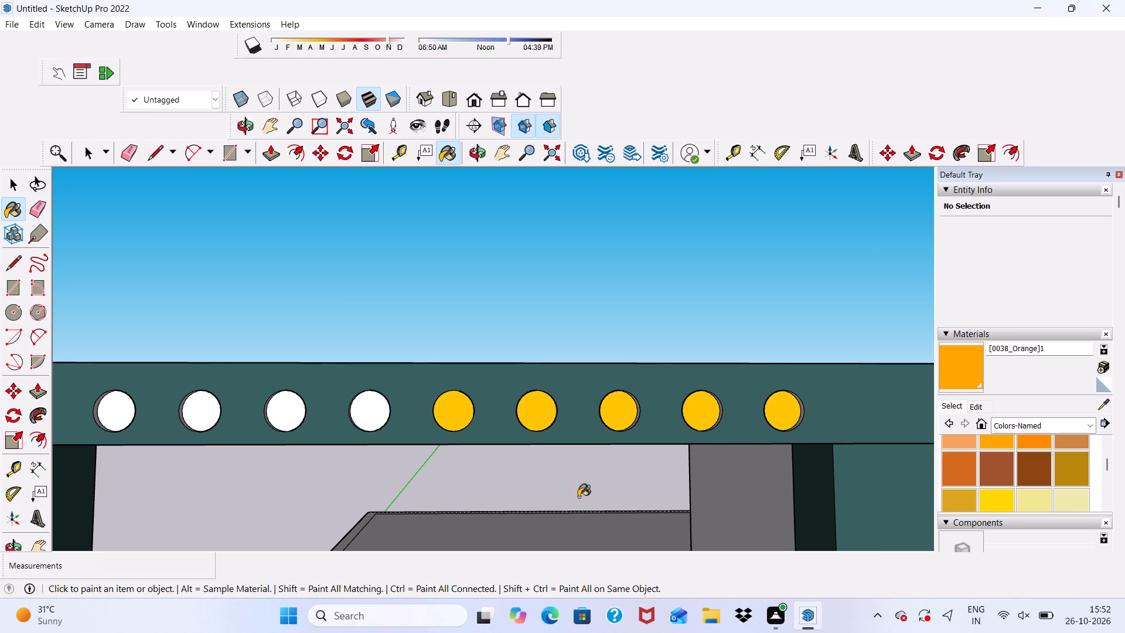
Paint the inner rims of the five orange-filled holes in the pergola's front beam with 0038_Orange.
{"action": "scroll", "coordinate": [322, 320], "scroll_direction": "up", "scroll_amount": 2}
{"action": "scroll", "coordinate": [360, 421], "scroll_direction": "down", "scroll_amount": 9}
{"action": "scroll", "coordinate": [489, 542], "scroll_direction": "up", "scroll_amount": 4}
{"action": "scroll", "coordinate": [489, 542], "scroll_direction": "down", "scroll_amount": 2}
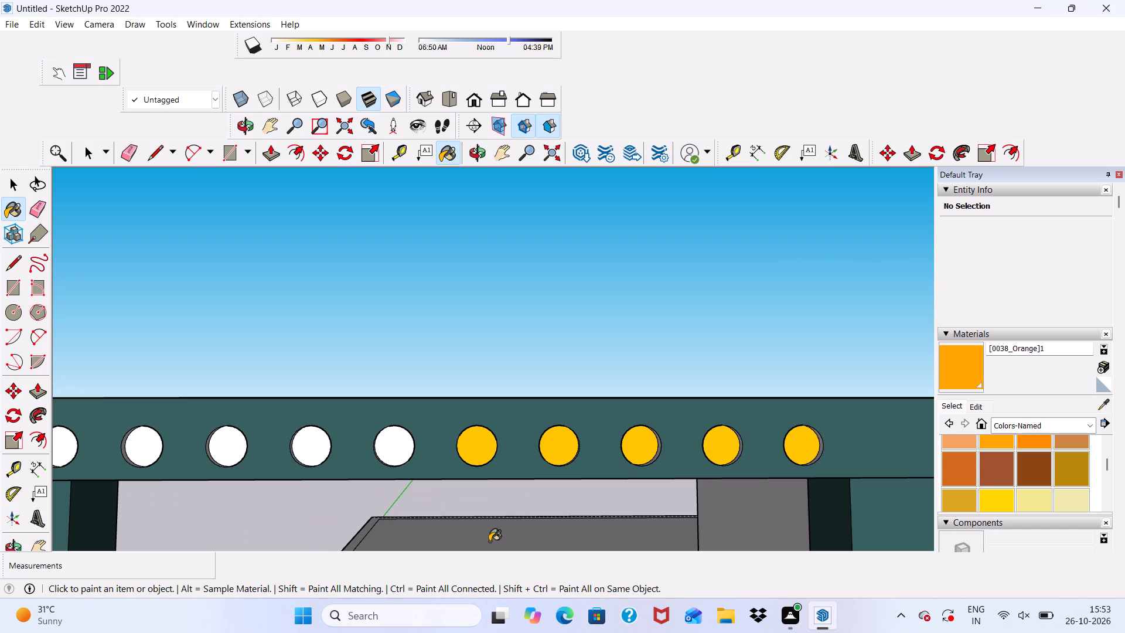
{"action": "middle_click_drag", "start_coordinate": [489, 519], "coordinate": [309, 541]}
{"action": "scroll", "coordinate": [643, 501], "scroll_direction": "up", "scroll_amount": 1}
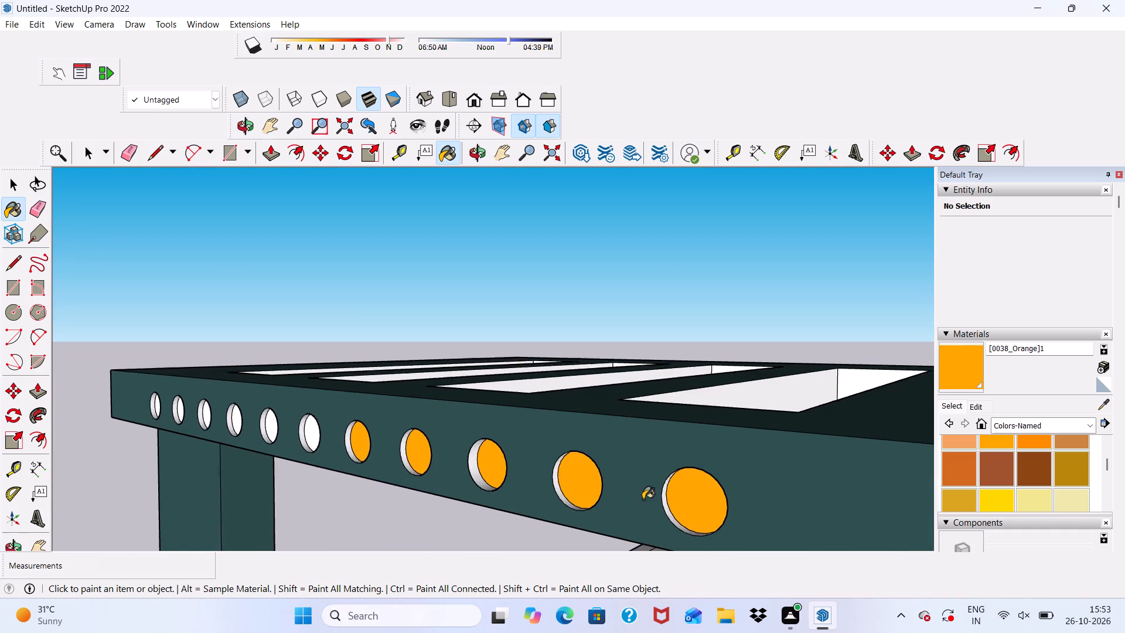
{"action": "scroll", "coordinate": [643, 499], "scroll_direction": "up", "scroll_amount": 13}
{"action": "left_click", "coordinate": [657, 518]}
{"action": "scroll", "coordinate": [657, 518], "scroll_direction": "down", "scroll_amount": 1}
{"action": "scroll", "coordinate": [516, 464], "scroll_direction": "up", "scroll_amount": 2}
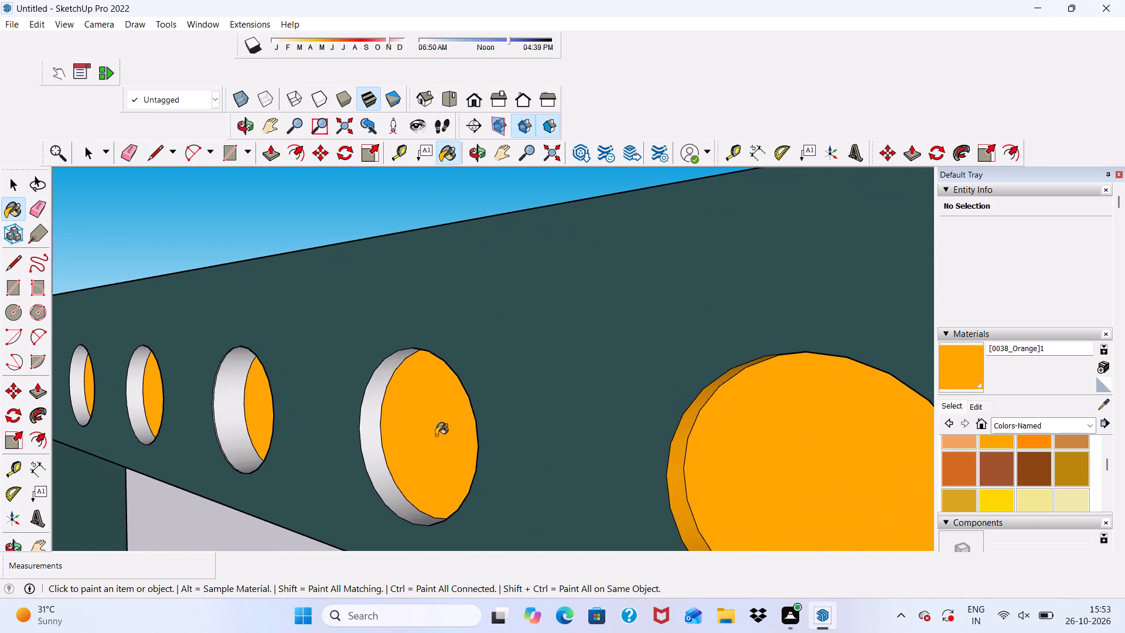
{"action": "left_click", "coordinate": [378, 435]}
{"action": "left_click", "coordinate": [223, 397]}
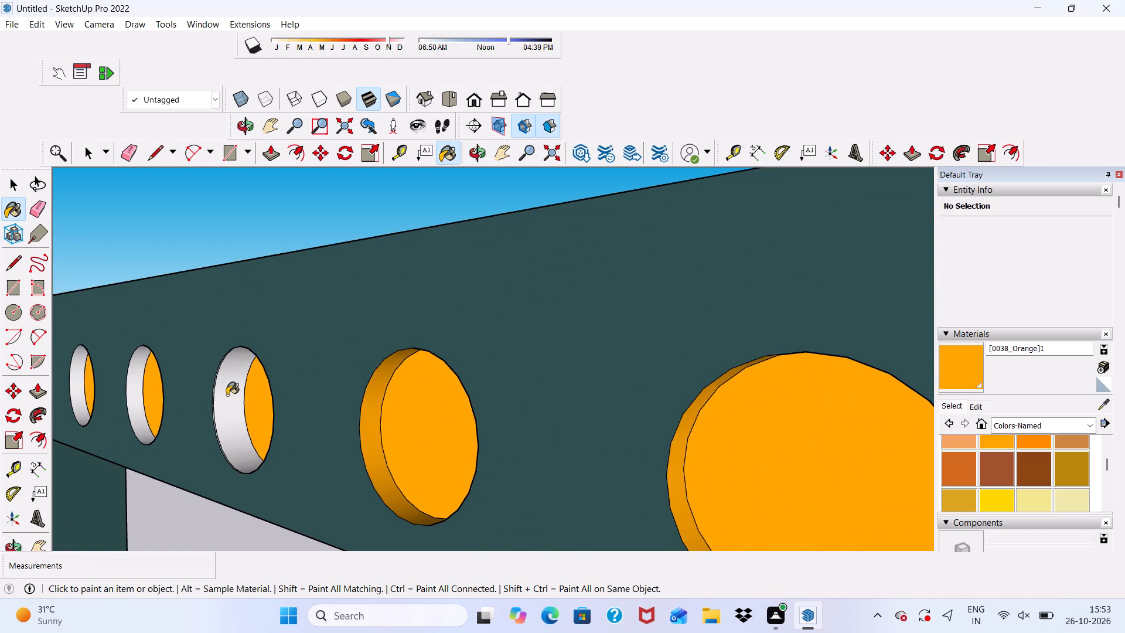
{"action": "scroll", "coordinate": [250, 418], "scroll_direction": "down", "scroll_amount": 5}
{"action": "scroll", "coordinate": [177, 421], "scroll_direction": "up", "scroll_amount": 13}
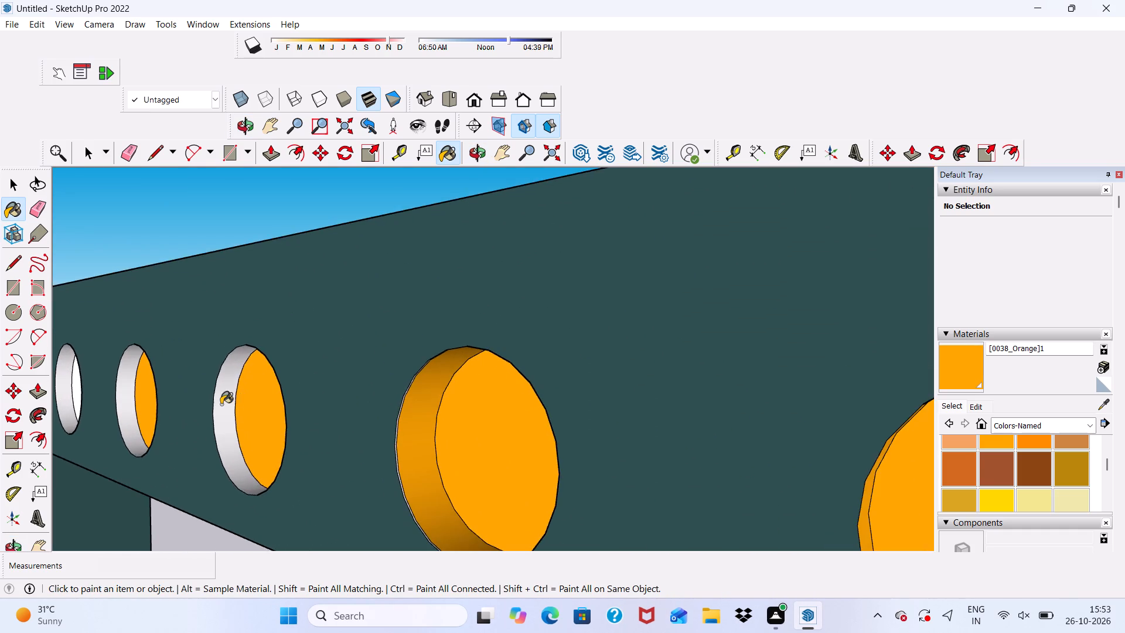
{"action": "left_click", "coordinate": [221, 404]}
{"action": "scroll", "coordinate": [135, 406], "scroll_direction": "up", "scroll_amount": 4}
{"action": "left_click", "coordinate": [111, 387]}
{"action": "scroll", "coordinate": [151, 409], "scroll_direction": "down", "scroll_amount": 10}
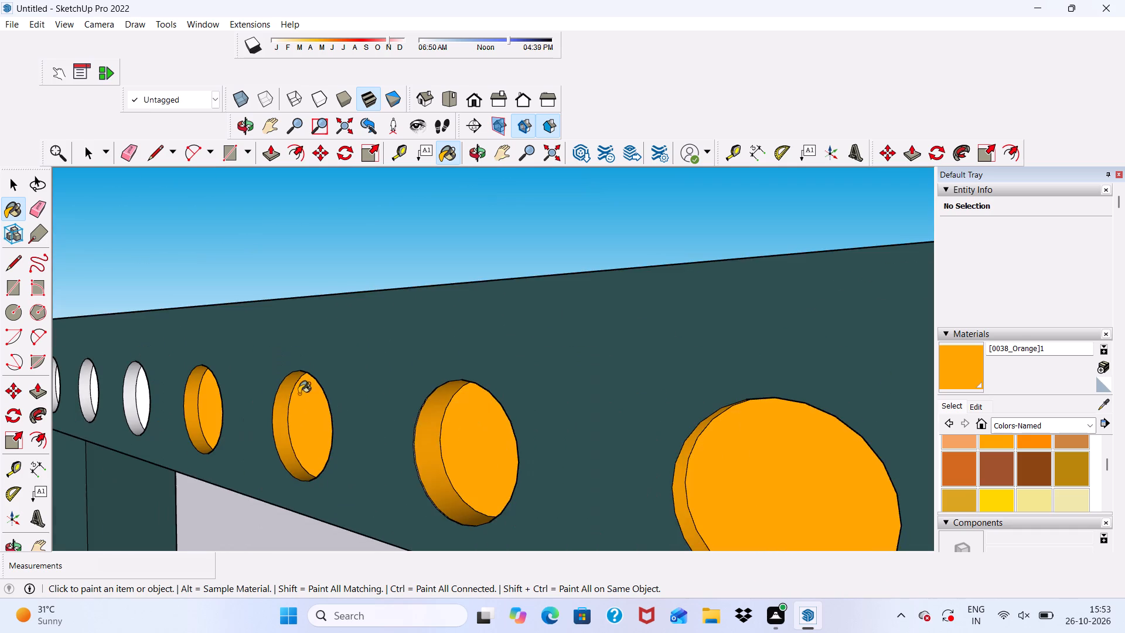
Paint the back faces and inner rims of the next three white holes, at the middle of the beam, with 0038_Orange.
{"action": "scroll", "coordinate": [229, 381], "scroll_direction": "up", "scroll_amount": 9}
{"action": "left_click", "coordinate": [117, 379]}
{"action": "scroll", "coordinate": [117, 379], "scroll_direction": "down", "scroll_amount": 6}
{"action": "middle_click_drag", "start_coordinate": [220, 370], "coordinate": [462, 355]}
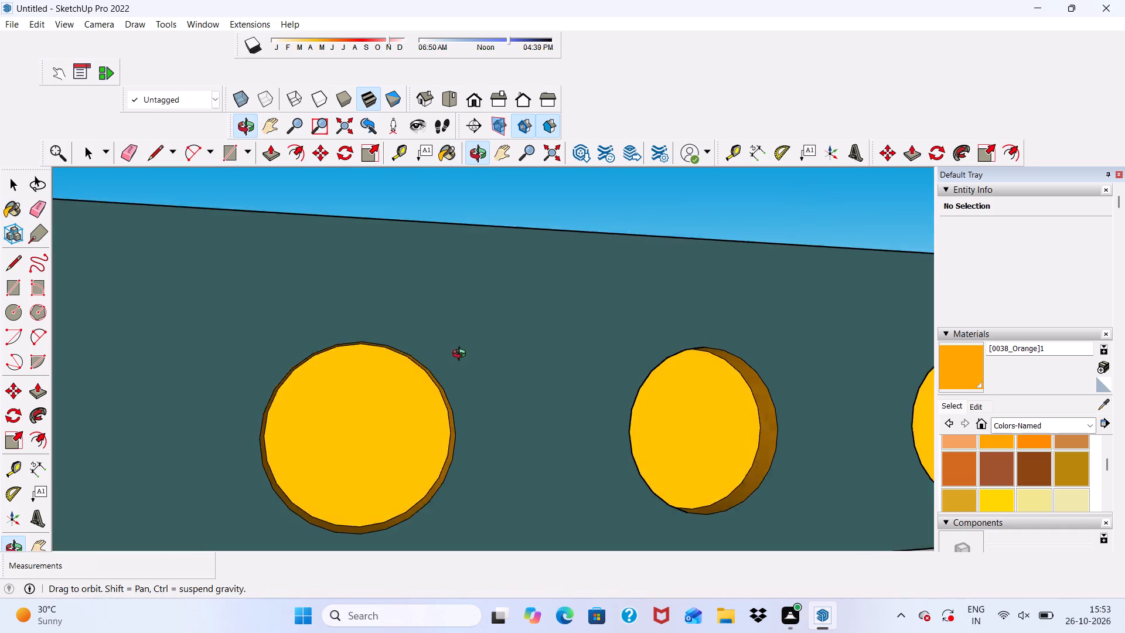
{"action": "middle_click_drag", "start_coordinate": [462, 355], "coordinate": [466, 358]}
{"action": "scroll", "coordinate": [471, 349], "scroll_direction": "down", "scroll_amount": 10}
{"action": "scroll", "coordinate": [328, 424], "scroll_direction": "up", "scroll_amount": 4}
{"action": "left_click", "coordinate": [325, 408]}
{"action": "scroll", "coordinate": [328, 408], "scroll_direction": "down", "scroll_amount": 2}
{"action": "middle_click_drag", "start_coordinate": [349, 431], "coordinate": [134, 465]}
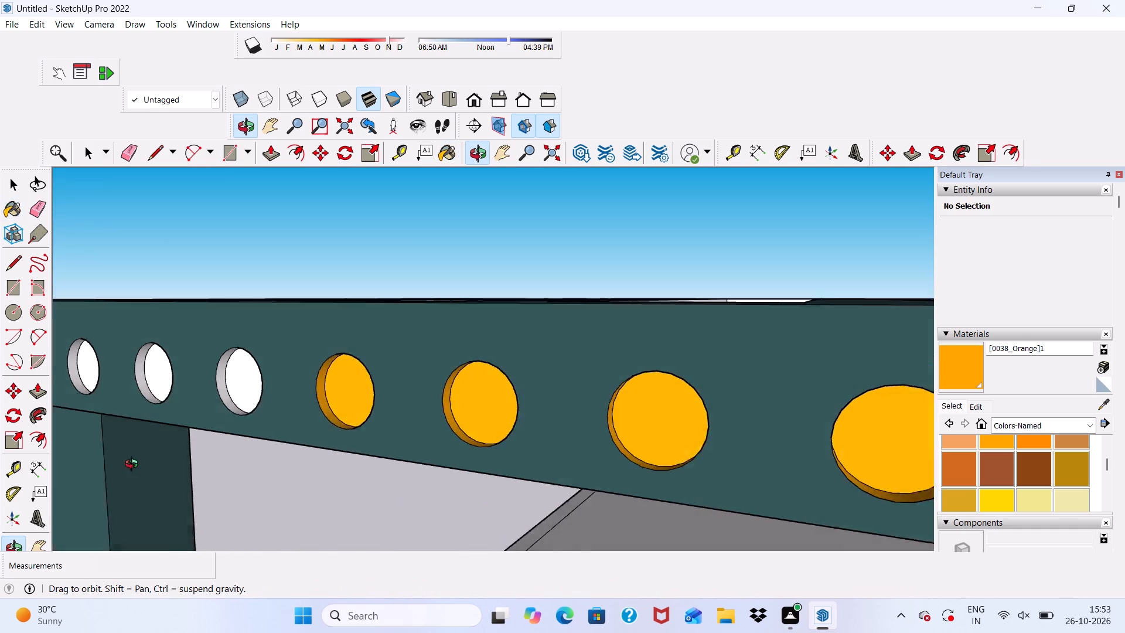
{"action": "middle_click_drag", "start_coordinate": [134, 465], "coordinate": [125, 466]}
{"action": "scroll", "coordinate": [251, 389], "scroll_direction": "up", "scroll_amount": 5}
{"action": "left_click", "coordinate": [275, 366]}
{"action": "left_click", "coordinate": [249, 368]}
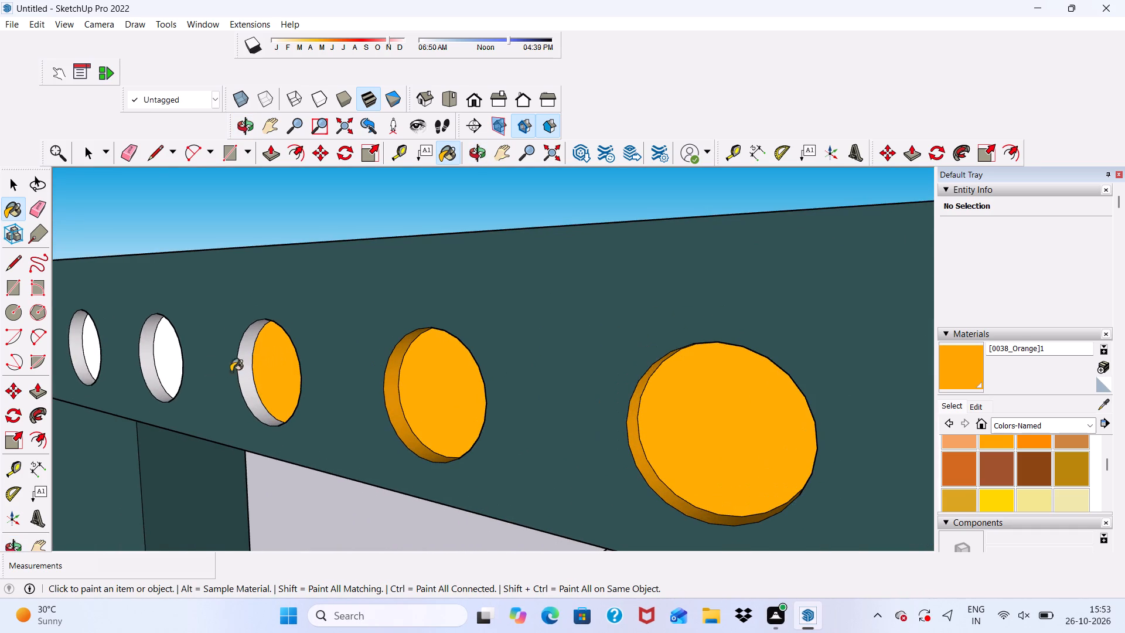
{"action": "scroll", "coordinate": [154, 372], "scroll_direction": "up", "scroll_amount": 3}
{"action": "left_click", "coordinate": [145, 349]}
{"action": "left_click", "coordinate": [166, 342]}
{"action": "scroll", "coordinate": [171, 346], "scroll_direction": "down", "scroll_amount": 4}
{"action": "scroll", "coordinate": [277, 362], "scroll_direction": "up", "scroll_amount": 1}
{"action": "scroll", "coordinate": [278, 360], "scroll_direction": "down", "scroll_amount": 9}
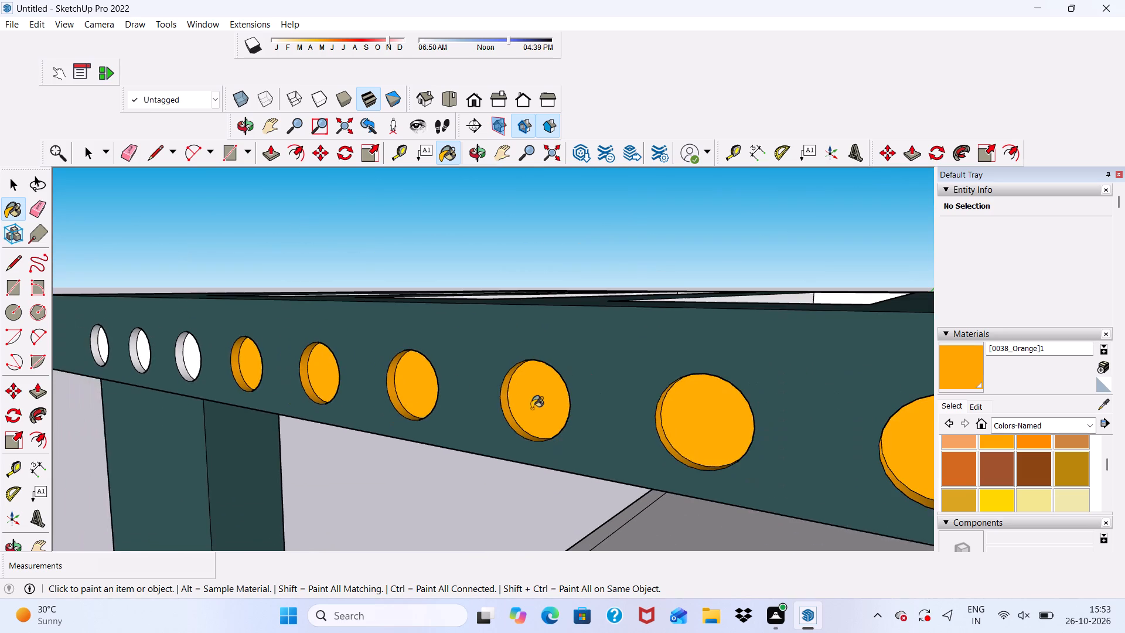
Paint the back faces and inner rims of the last three white holes, at the beam's outer end, with 0038_Orange.
{"action": "scroll", "coordinate": [260, 355], "scroll_direction": "up", "scroll_amount": 4}
{"action": "scroll", "coordinate": [257, 355], "scroll_direction": "down", "scroll_amount": 1}
{"action": "scroll", "coordinate": [200, 363], "scroll_direction": "up", "scroll_amount": 4}
{"action": "left_click", "coordinate": [203, 363]}
{"action": "left_click", "coordinate": [217, 359]}
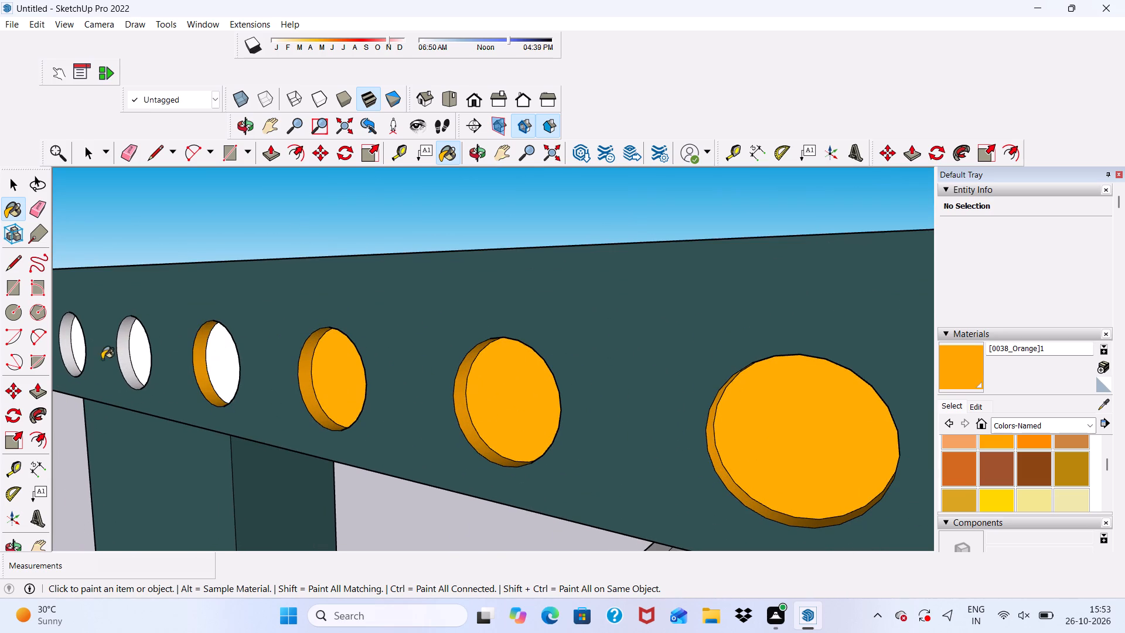
{"action": "left_click", "coordinate": [121, 353]}
{"action": "left_click", "coordinate": [132, 350]}
{"action": "scroll", "coordinate": [107, 346], "scroll_direction": "up", "scroll_amount": 6}
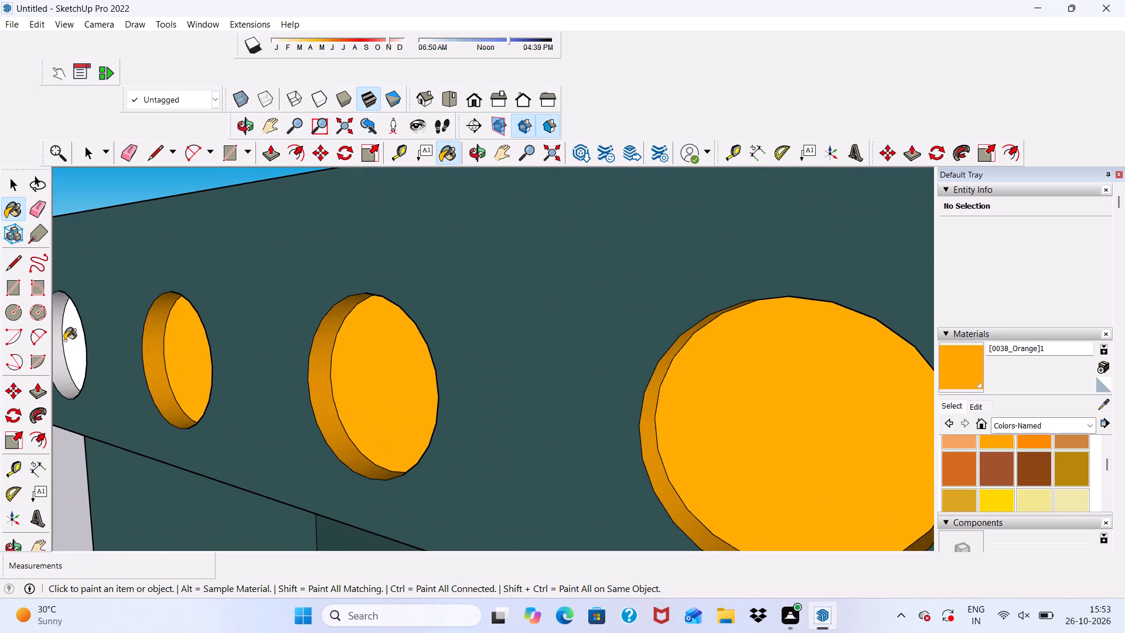
{"action": "left_click", "coordinate": [70, 339]}
{"action": "left_click", "coordinate": [71, 389]}
{"action": "scroll", "coordinate": [70, 389], "scroll_direction": "down", "scroll_amount": 4}
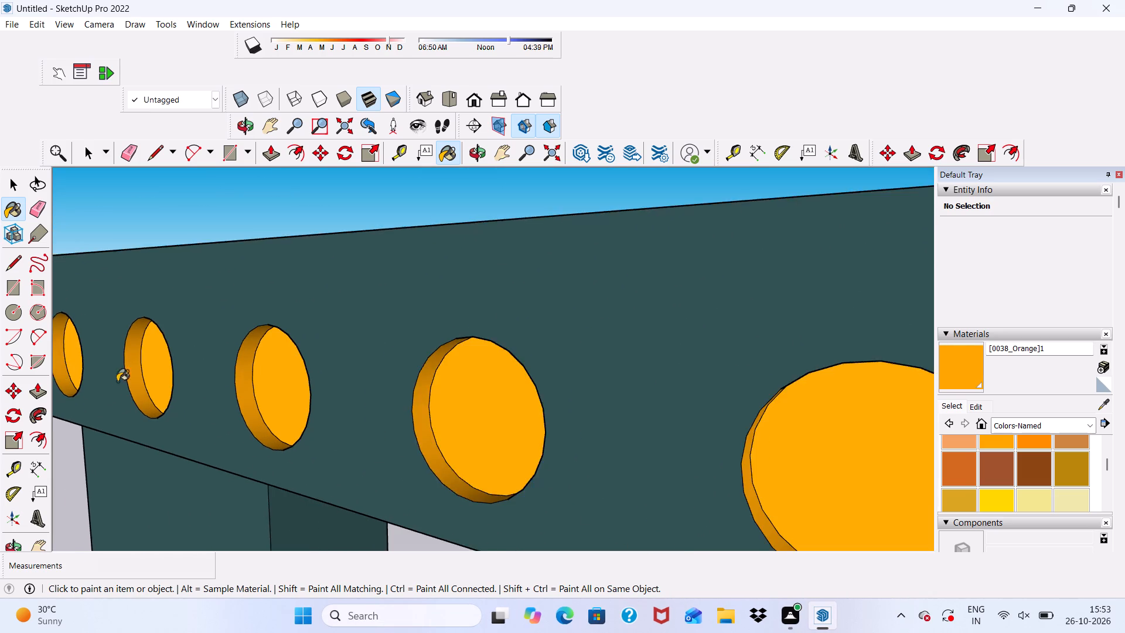
Paint the slatted underside of the roof-level pergola with 0041_Chocolate.
{"action": "middle_click_drag", "start_coordinate": [117, 382], "coordinate": [314, 402]}
{"action": "scroll", "coordinate": [333, 389], "scroll_direction": "down", "scroll_amount": 2}
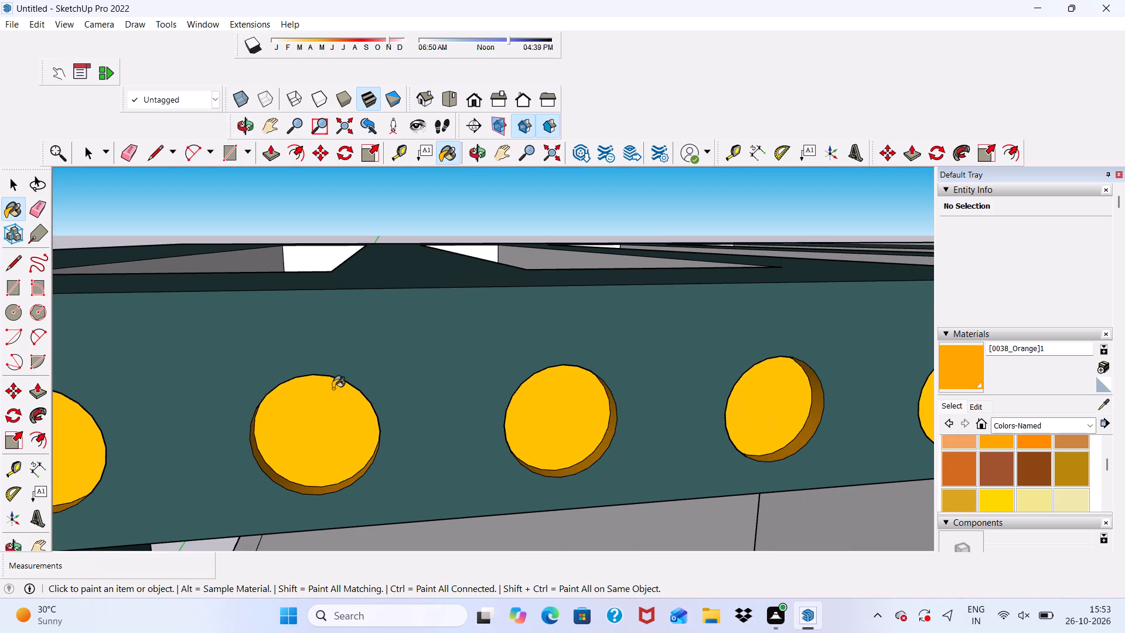
{"action": "scroll", "coordinate": [333, 389], "scroll_direction": "down", "scroll_amount": 8}
{"action": "middle_click_drag", "start_coordinate": [476, 481], "coordinate": [478, 482]}
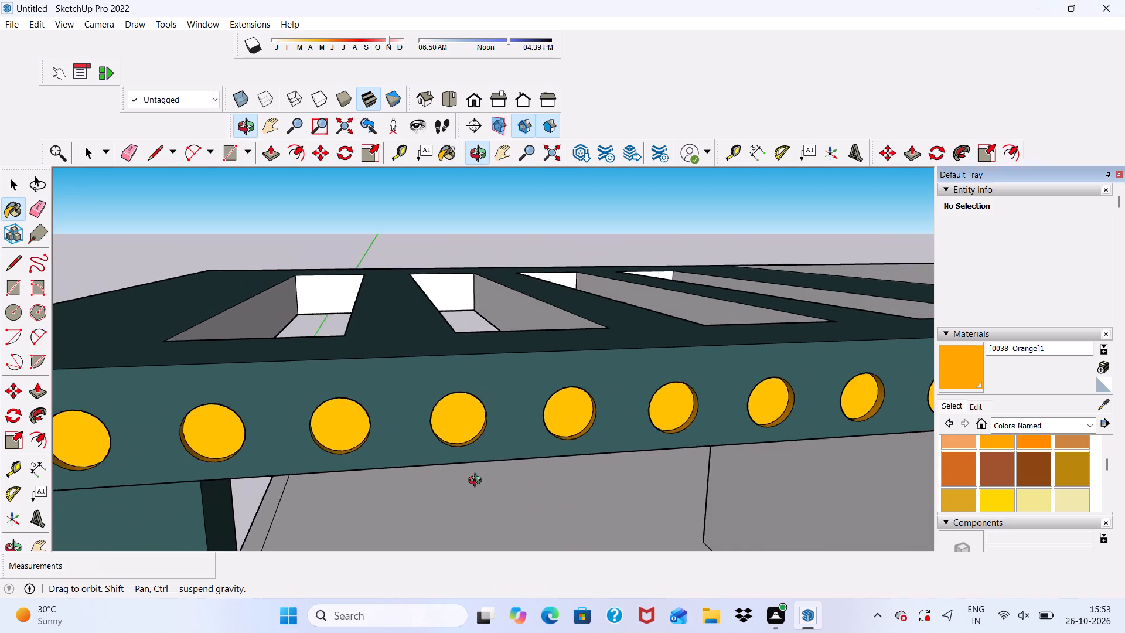
{"action": "middle_click_drag", "start_coordinate": [478, 482], "coordinate": [399, 444]}
{"action": "scroll", "coordinate": [446, 408], "scroll_direction": "up", "scroll_amount": 1}
{"action": "middle_click_drag", "start_coordinate": [459, 389], "coordinate": [517, 335]}
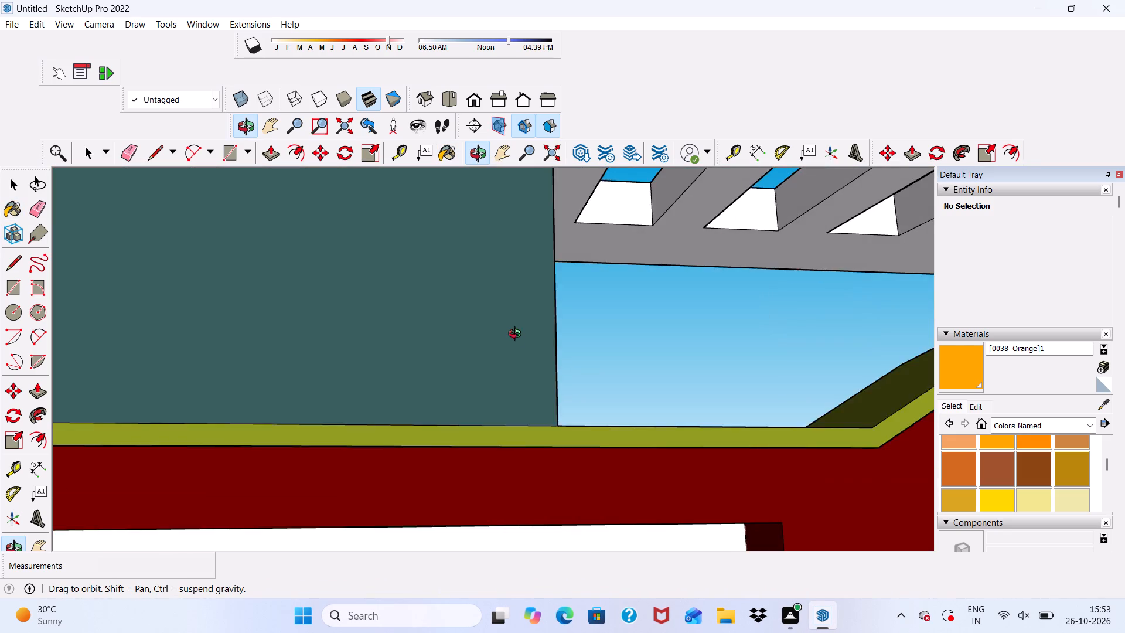
{"action": "middle_click_drag", "start_coordinate": [517, 335], "coordinate": [442, 383]}
{"action": "scroll", "coordinate": [517, 335], "scroll_direction": "down", "scroll_amount": 1}
{"action": "scroll", "coordinate": [440, 383], "scroll_direction": "down", "scroll_amount": 8}
{"action": "middle_click_drag", "start_coordinate": [512, 421], "coordinate": [529, 284]}
{"action": "scroll", "coordinate": [529, 284], "scroll_direction": "up", "scroll_amount": 3}
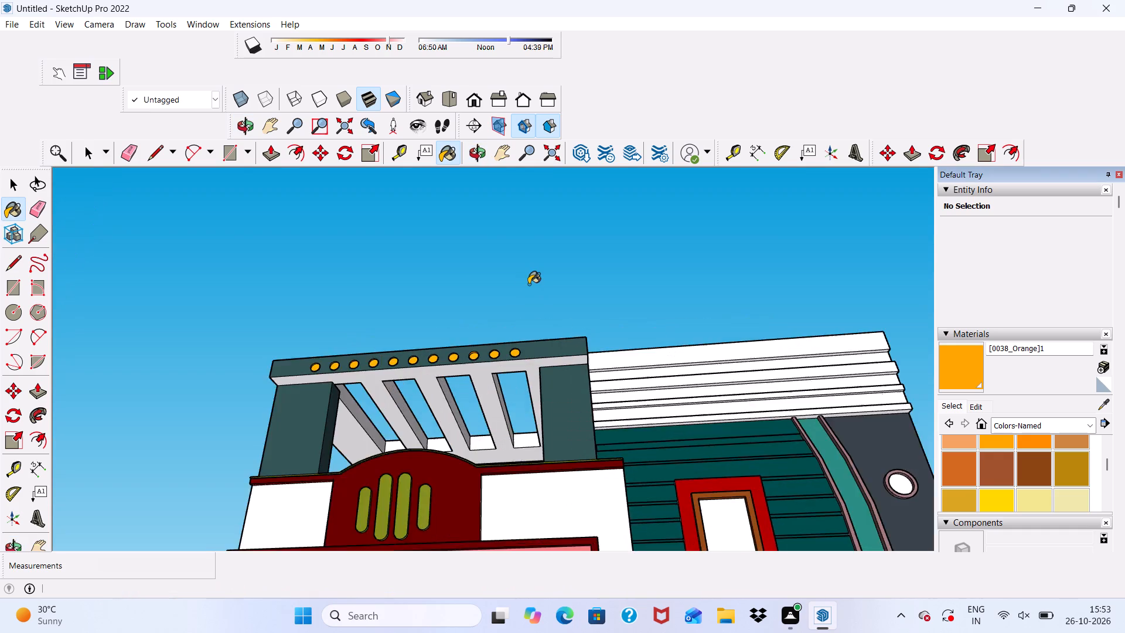
{"action": "scroll", "coordinate": [529, 298], "scroll_direction": "down", "scroll_amount": 2}
{"action": "scroll", "coordinate": [502, 392], "scroll_direction": "up", "scroll_amount": 5}
{"action": "key", "text": "space"}
{"action": "left_click", "coordinate": [962, 457]}
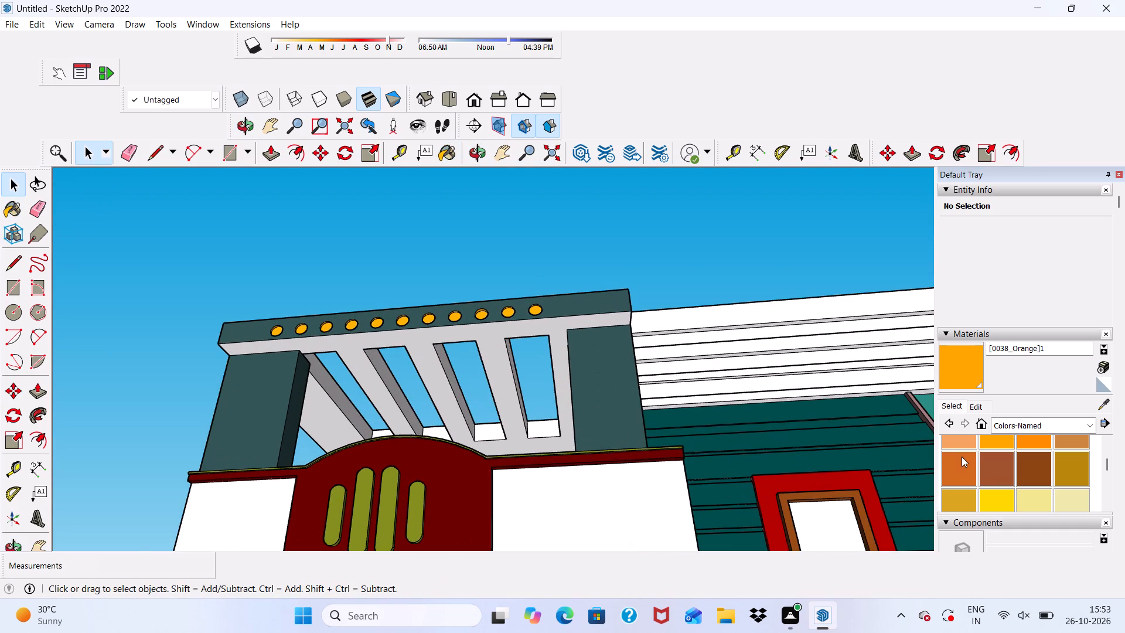
{"action": "scroll", "coordinate": [599, 382], "scroll_direction": "up", "scroll_amount": 6}
{"action": "left_click", "coordinate": [537, 303]}
{"action": "scroll", "coordinate": [609, 348], "scroll_direction": "down", "scroll_amount": 2}
{"action": "middle_click_drag", "start_coordinate": [625, 386], "coordinate": [638, 418]}
Darken the 0041_Chocolate material by lowering its brightness on the colour wheel picker.
{"action": "scroll", "coordinate": [979, 478], "scroll_direction": "down", "scroll_amount": 2}
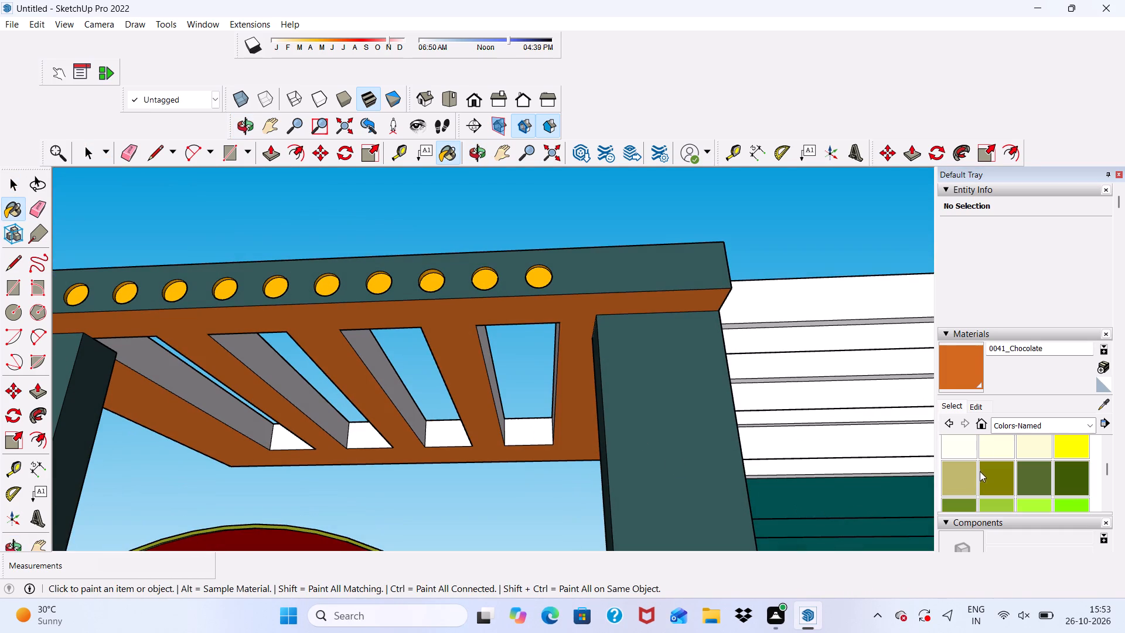
{"action": "left_click", "coordinate": [977, 403]}
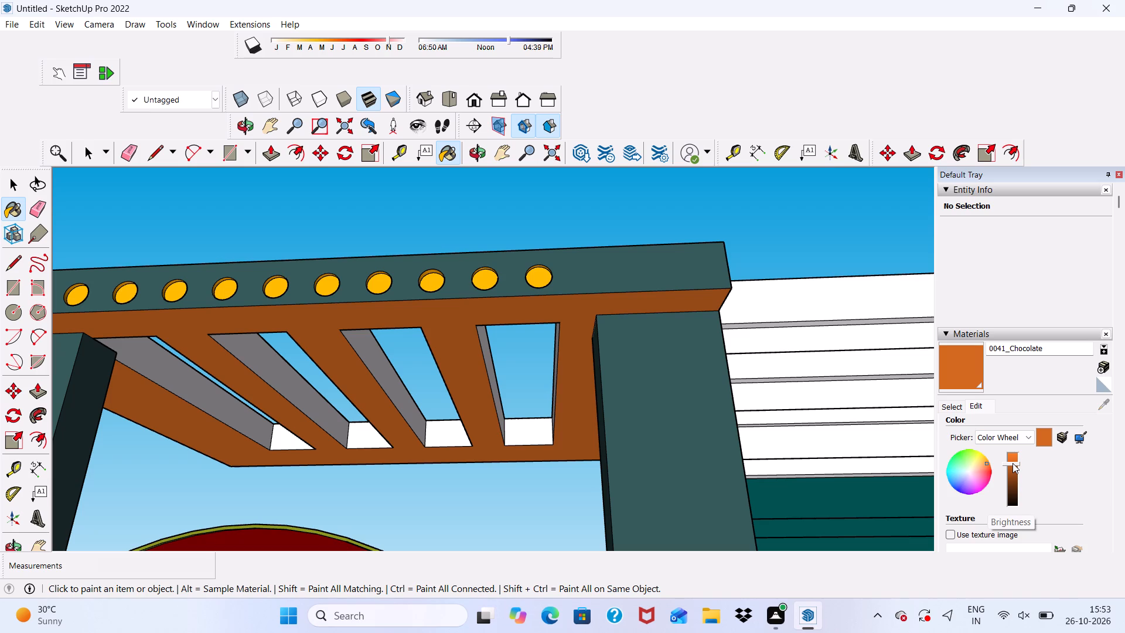
{"action": "left_click_drag", "start_coordinate": [1012, 463], "coordinate": [1020, 467]}
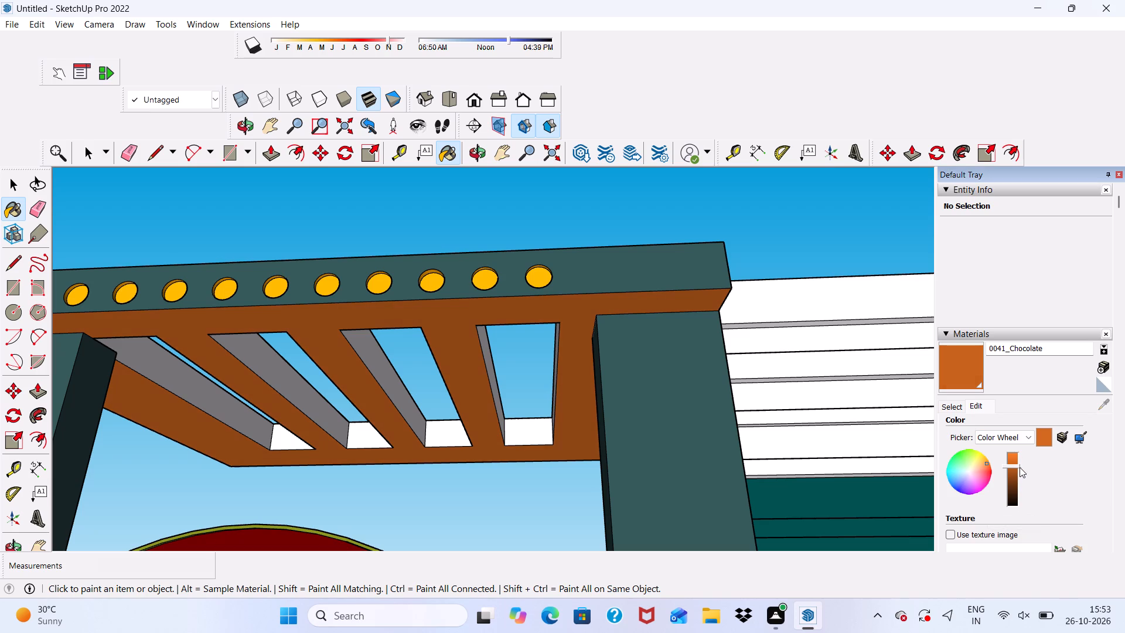
{"action": "left_click_drag", "start_coordinate": [1020, 467], "coordinate": [1022, 474]}
Paint the long side face of the pergola slot nearest the outer column with the darkened 0041_Chocolate.
{"action": "middle_click_drag", "start_coordinate": [318, 443], "coordinate": [317, 288]}
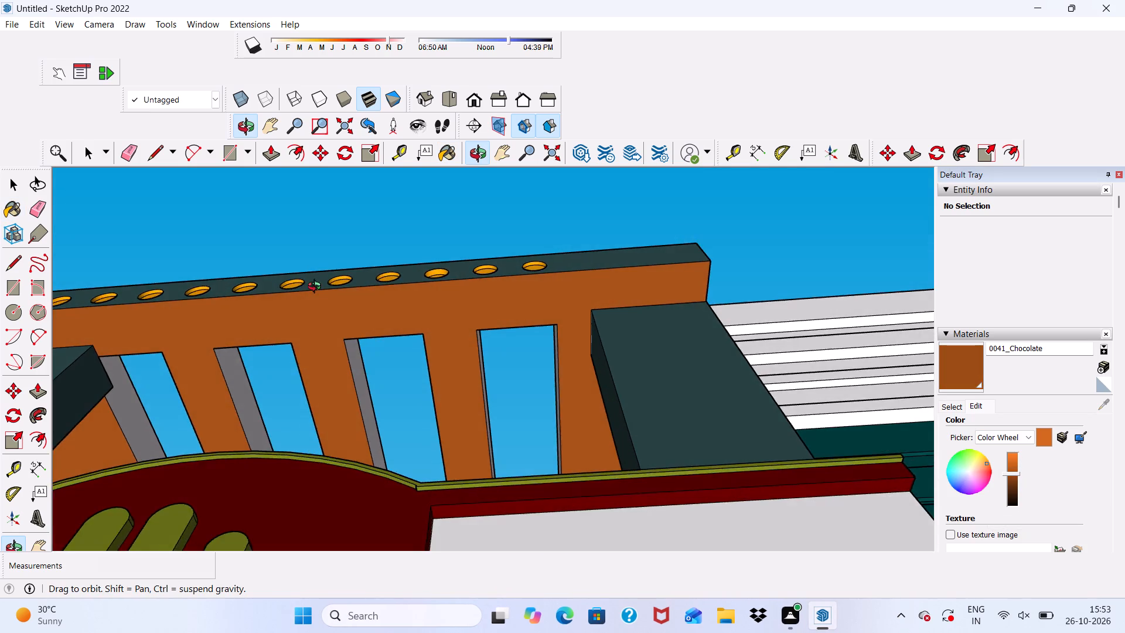
{"action": "middle_click_drag", "start_coordinate": [317, 288], "coordinate": [196, 461]}
{"action": "scroll", "coordinate": [253, 404], "scroll_direction": "up", "scroll_amount": 4}
{"action": "scroll", "coordinate": [258, 398], "scroll_direction": "down", "scroll_amount": 1}
{"action": "scroll", "coordinate": [262, 397], "scroll_direction": "up", "scroll_amount": 6}
{"action": "left_click", "coordinate": [265, 396]}
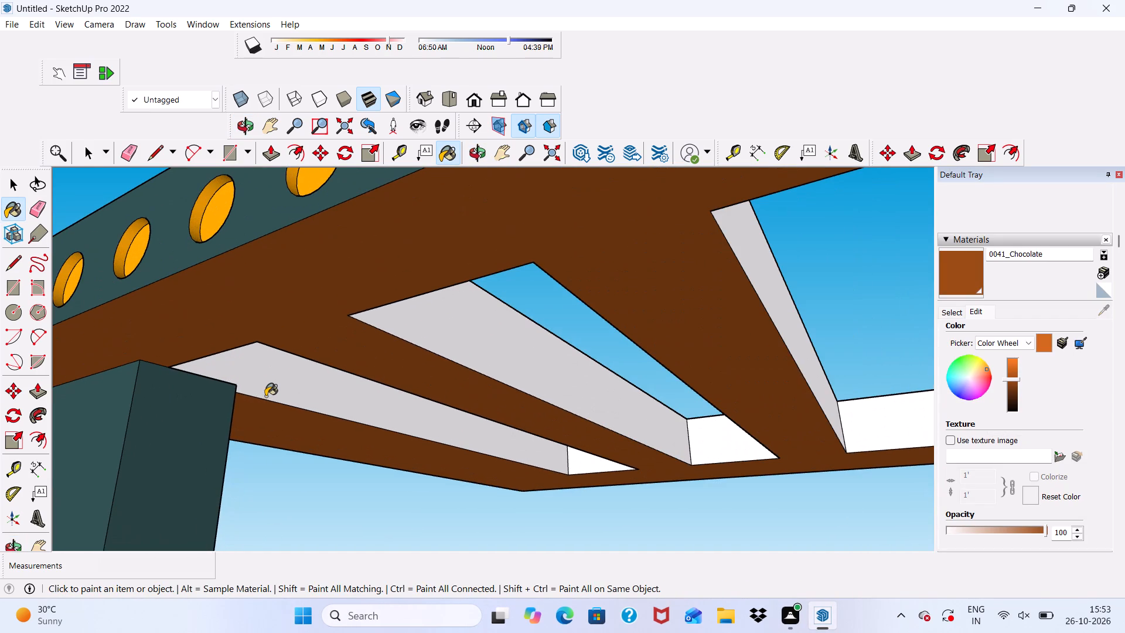
{"action": "left_click", "coordinate": [439, 372]}
{"action": "scroll", "coordinate": [489, 377], "scroll_direction": "down", "scroll_amount": 3}
{"action": "scroll", "coordinate": [884, 415], "scroll_direction": "up", "scroll_amount": 1}
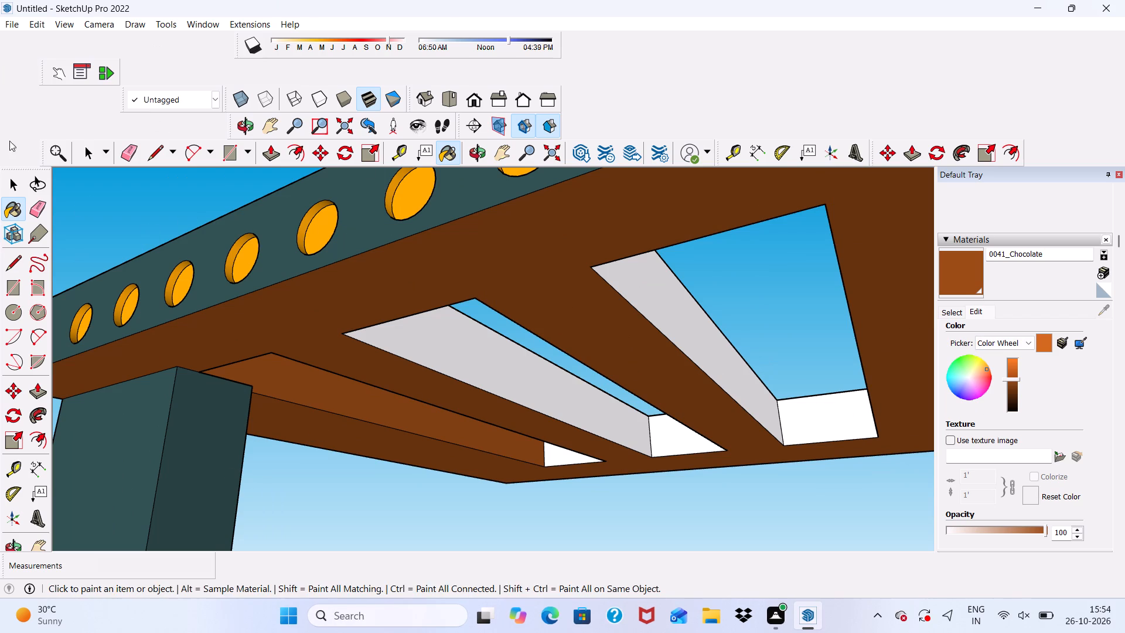
Repaint the slatted underside of the roof-level pergola with 0020_Red from the Colors-Named collection.
{"action": "left_click", "coordinate": [948, 314]}
{"action": "scroll", "coordinate": [1039, 358], "scroll_direction": "down", "scroll_amount": 6}
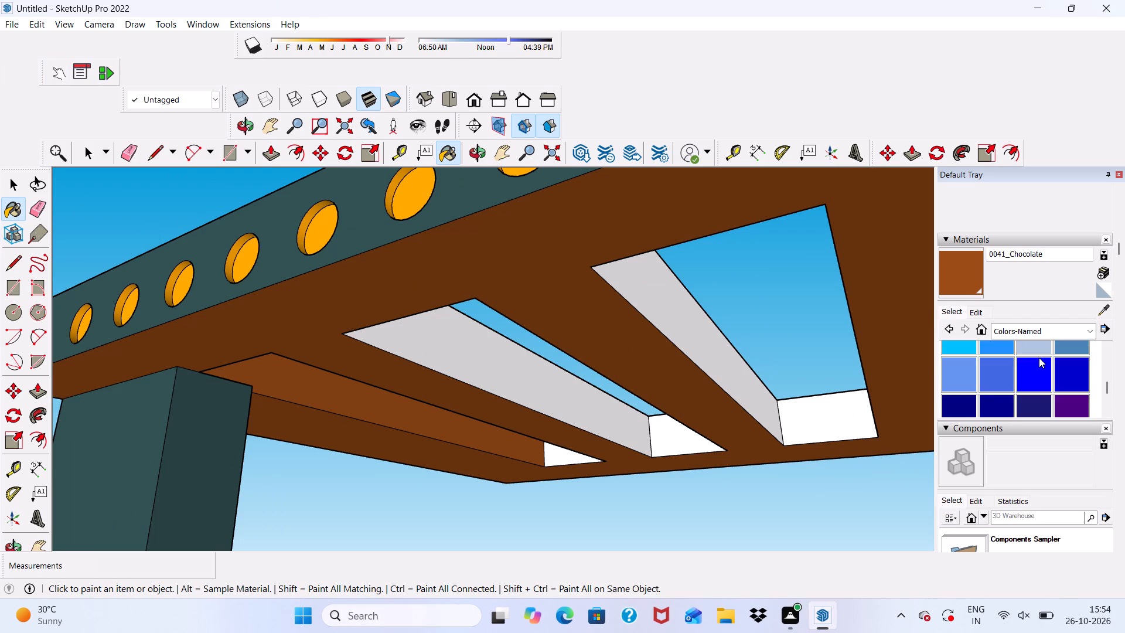
{"action": "scroll", "coordinate": [1039, 358], "scroll_direction": "down", "scroll_amount": 6}
{"action": "scroll", "coordinate": [1039, 358], "scroll_direction": "up", "scroll_amount": 2}
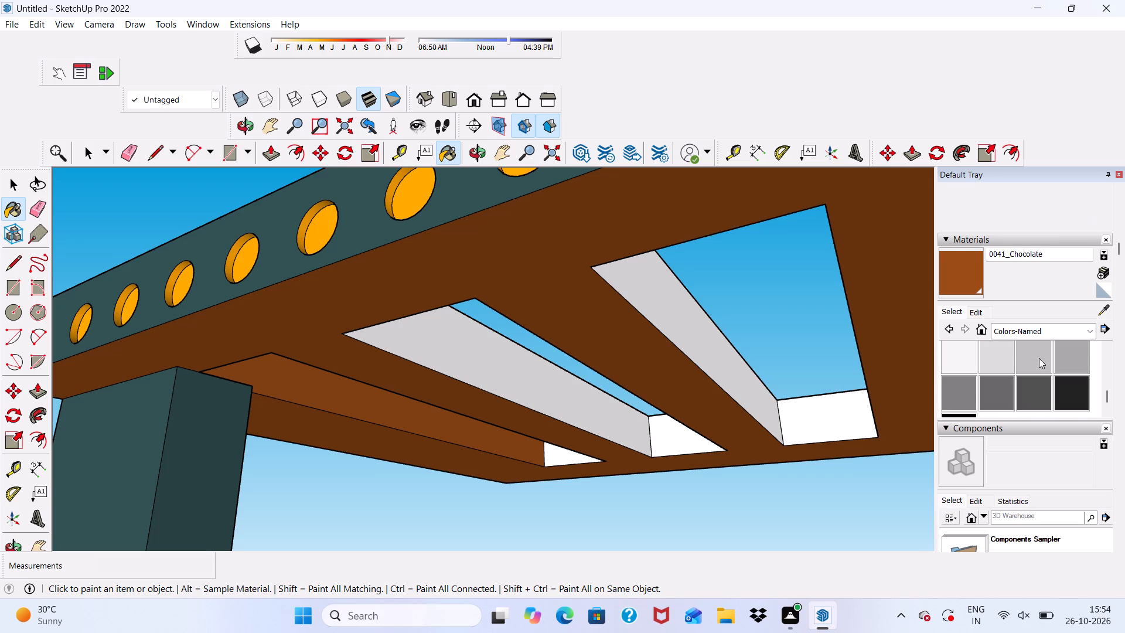
{"action": "scroll", "coordinate": [1039, 358], "scroll_direction": "up", "scroll_amount": 11}
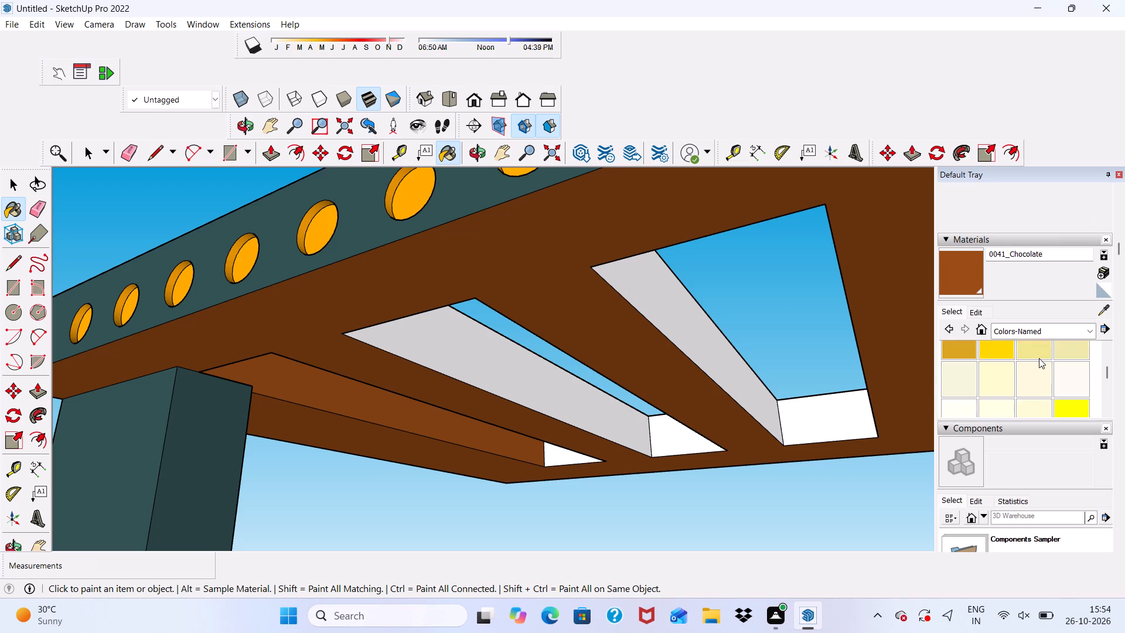
{"action": "scroll", "coordinate": [1039, 358], "scroll_direction": "up", "scroll_amount": 4}
{"action": "left_click", "coordinate": [1066, 365]}
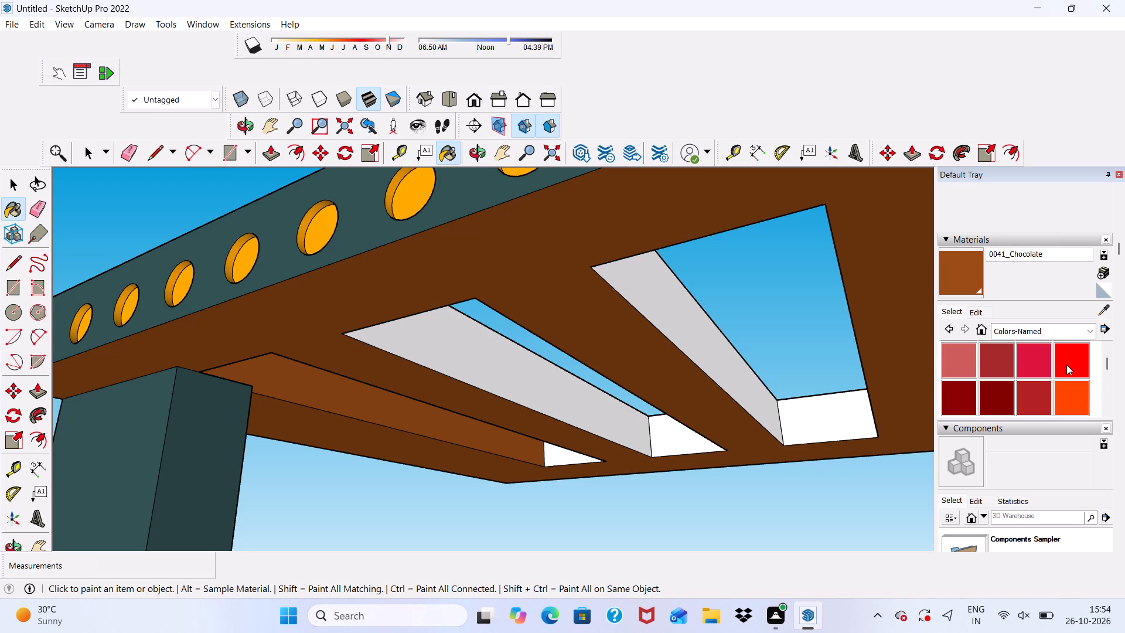
{"action": "scroll", "coordinate": [500, 312], "scroll_direction": "up", "scroll_amount": 3}
{"action": "left_click", "coordinate": [496, 283]}
Darken the pergola's red material slightly by lowering its brightness on the colour wheel picker.
{"action": "scroll", "coordinate": [496, 292], "scroll_direction": "down", "scroll_amount": 4}
{"action": "middle_click_drag", "start_coordinate": [537, 350], "coordinate": [638, 154]}
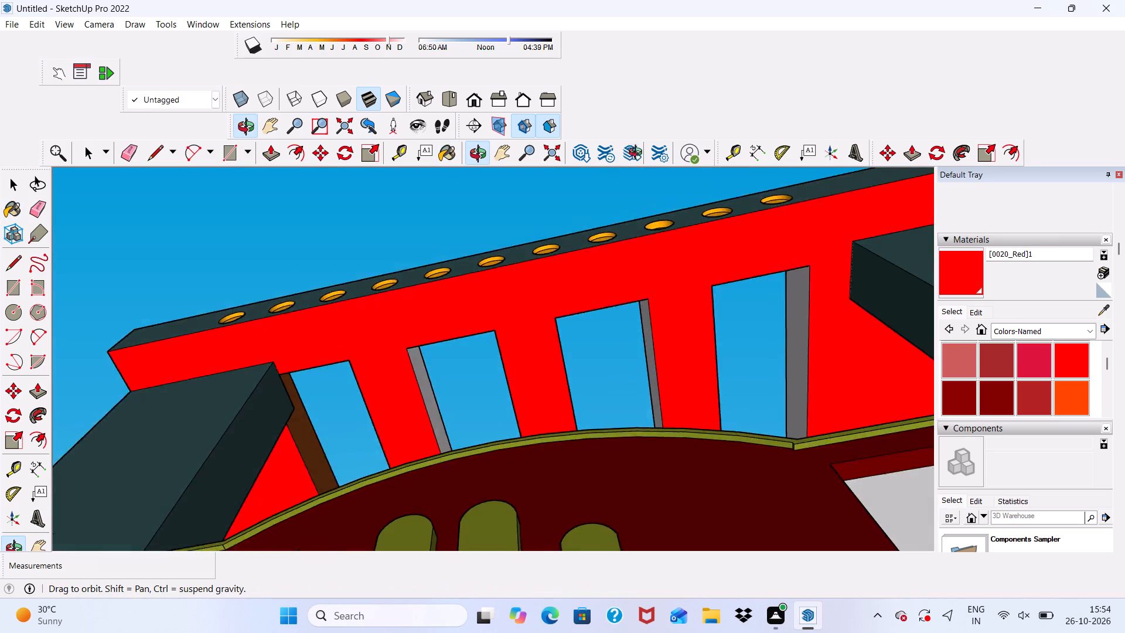
{"action": "middle_click_drag", "start_coordinate": [638, 154], "coordinate": [670, 155]}
{"action": "scroll", "coordinate": [490, 321], "scroll_direction": "up", "scroll_amount": 3}
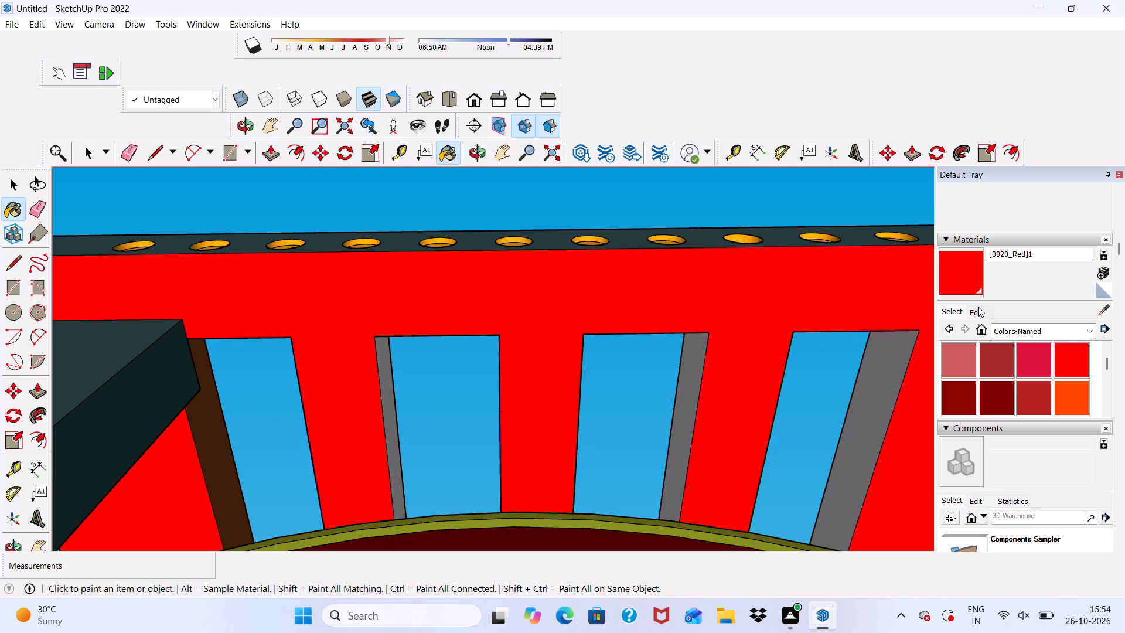
{"action": "left_click", "coordinate": [978, 307]}
{"action": "left_click_drag", "start_coordinate": [1014, 359], "coordinate": [1014, 363]}
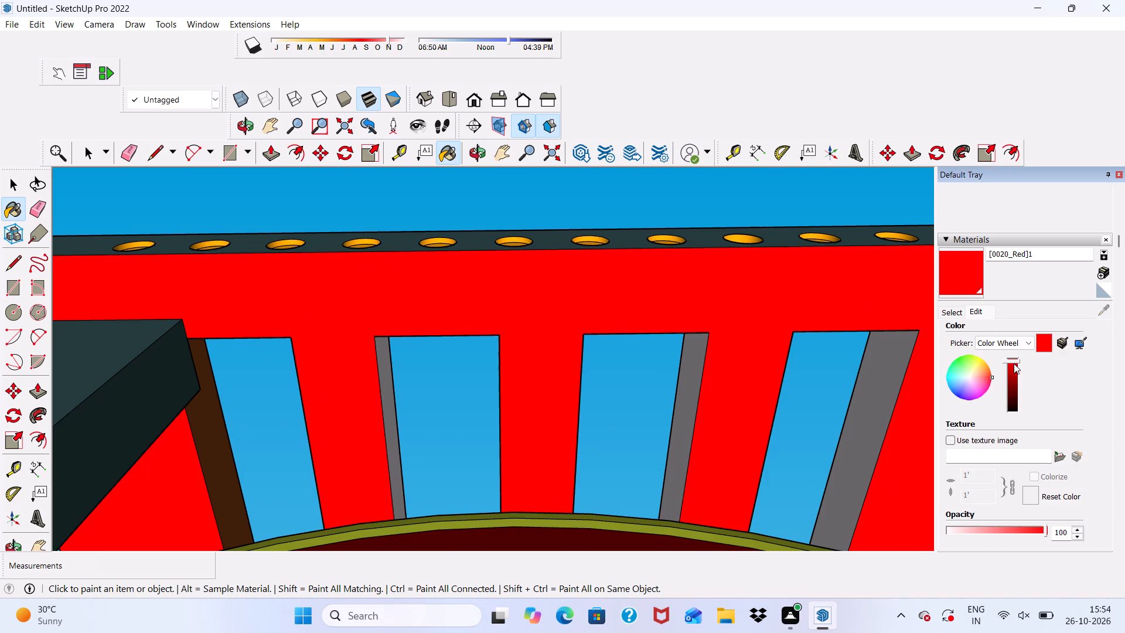
{"action": "left_click_drag", "start_coordinate": [1014, 363], "coordinate": [1014, 374]}
{"action": "left_click_drag", "start_coordinate": [1010, 362], "coordinate": [1011, 371]}
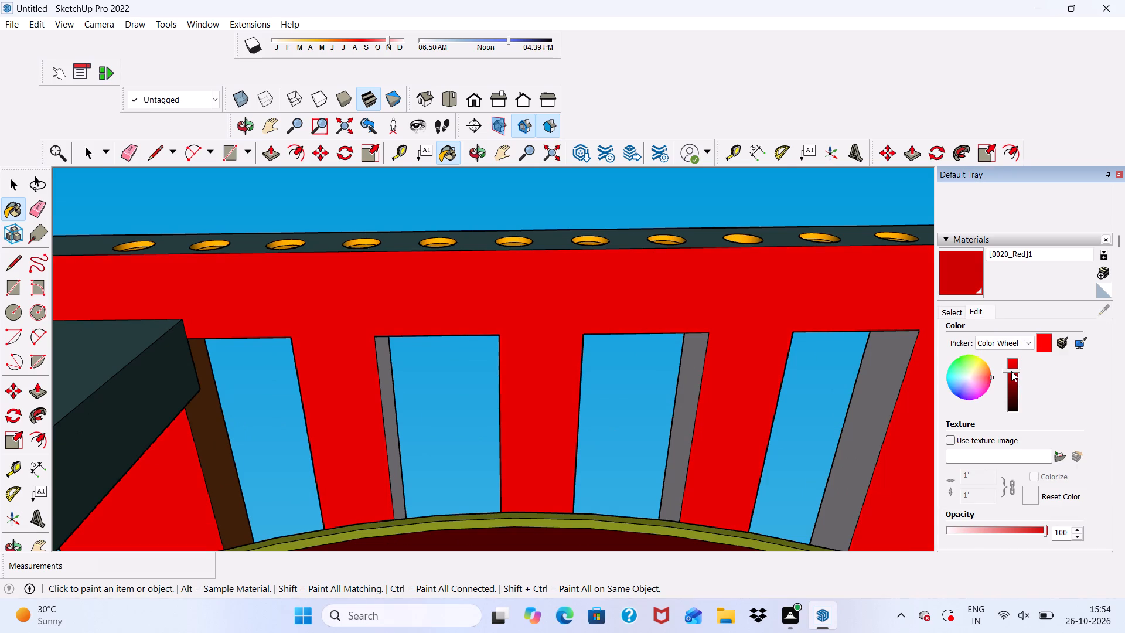
Paint the long side faces and far end faces of the two pergola slots nearest the outer column with the darkened red.
{"action": "scroll", "coordinate": [640, 334], "scroll_direction": "down", "scroll_amount": 5}
{"action": "middle_click_drag", "start_coordinate": [583, 399], "coordinate": [355, 544]}
{"action": "scroll", "coordinate": [483, 427], "scroll_direction": "up", "scroll_amount": 5}
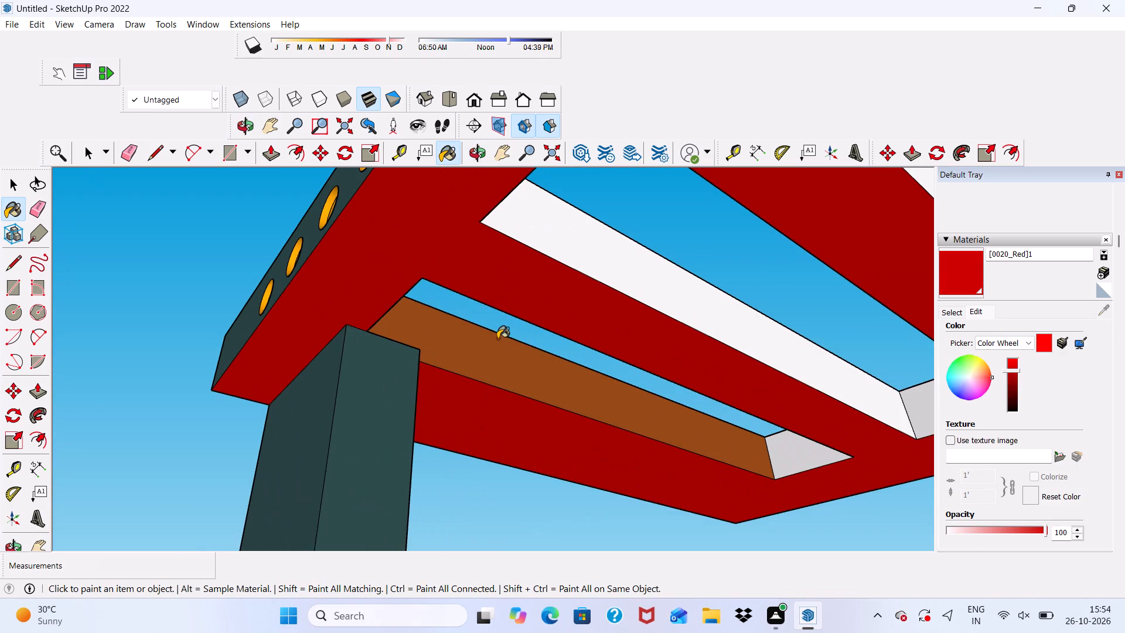
{"action": "left_click", "coordinate": [491, 348]}
{"action": "left_click", "coordinate": [574, 253]}
{"action": "left_click", "coordinate": [784, 462]}
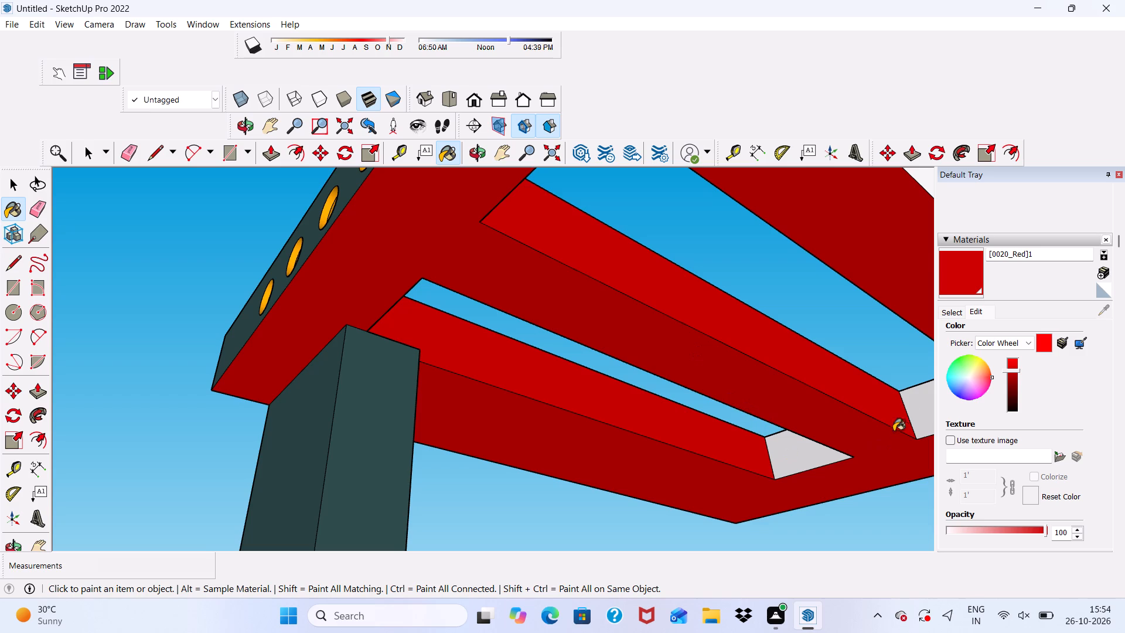
{"action": "left_click", "coordinate": [913, 413]}
Paint the third slot's long side and far end faces and the fourth slot's matching side face with the darkened red.
{"action": "scroll", "coordinate": [684, 355], "scroll_direction": "down", "scroll_amount": 6}
{"action": "scroll", "coordinate": [729, 291], "scroll_direction": "up", "scroll_amount": 4}
{"action": "left_click", "coordinate": [718, 297]}
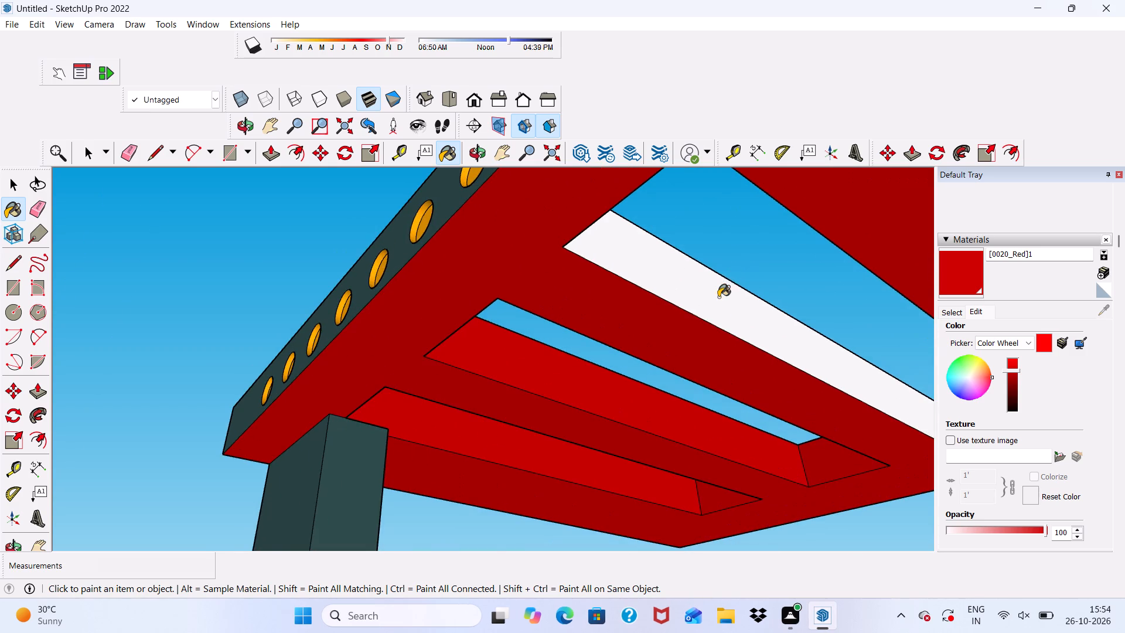
{"action": "scroll", "coordinate": [720, 304], "scroll_direction": "down", "scroll_amount": 5}
{"action": "left_click", "coordinate": [908, 389]}
{"action": "scroll", "coordinate": [639, 348], "scroll_direction": "down", "scroll_amount": 5}
{"action": "scroll", "coordinate": [697, 312], "scroll_direction": "up", "scroll_amount": 3}
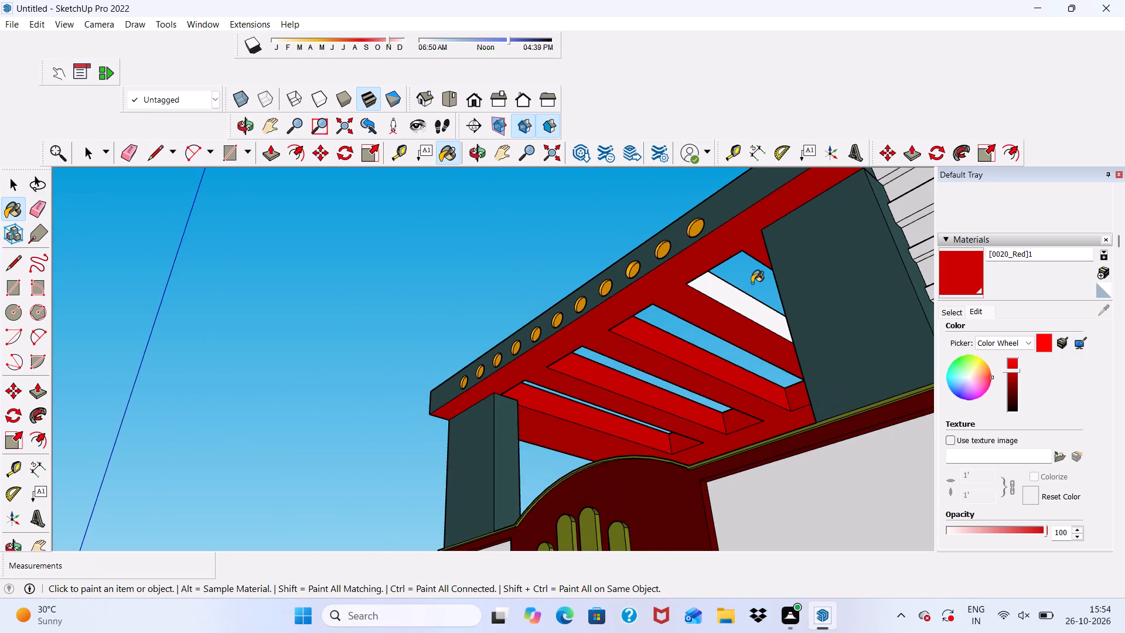
{"action": "left_click", "coordinate": [731, 291]}
Paint the opposite long side faces of all four pergola slots with the darkened red.
{"action": "scroll", "coordinate": [721, 295], "scroll_direction": "down", "scroll_amount": 2}
{"action": "middle_click_drag", "start_coordinate": [705, 326], "coordinate": [983, 336]}
{"action": "scroll", "coordinate": [364, 416], "scroll_direction": "up", "scroll_amount": 5}
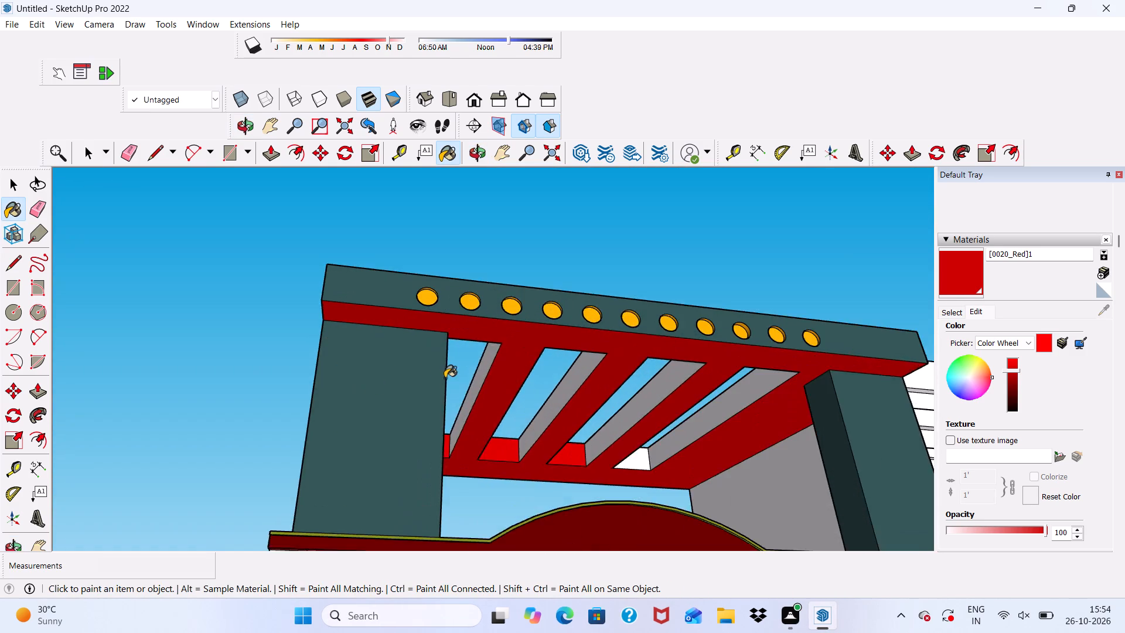
{"action": "scroll", "coordinate": [445, 378], "scroll_direction": "up", "scroll_amount": 8}
{"action": "scroll", "coordinate": [457, 385], "scroll_direction": "down", "scroll_amount": 6}
{"action": "scroll", "coordinate": [468, 390], "scroll_direction": "up", "scroll_amount": 4}
{"action": "left_click", "coordinate": [469, 389]}
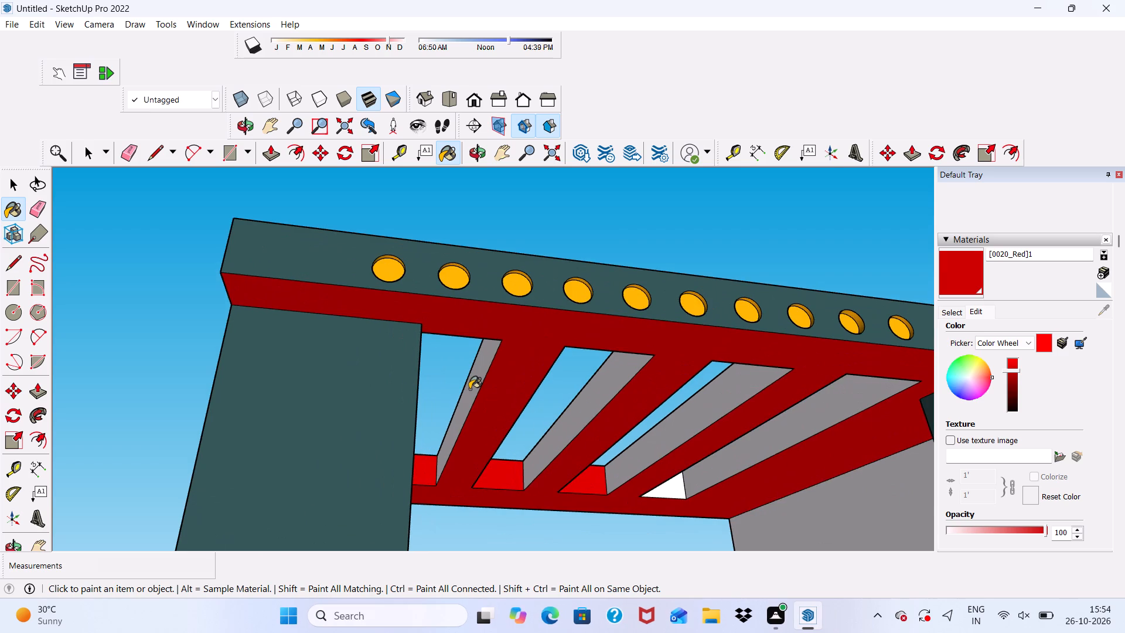
{"action": "scroll", "coordinate": [529, 421], "scroll_direction": "up", "scroll_amount": 2}
{"action": "left_click", "coordinate": [645, 427]}
{"action": "scroll", "coordinate": [615, 413], "scroll_direction": "down", "scroll_amount": 5}
{"action": "left_click", "coordinate": [738, 467]}
{"action": "scroll", "coordinate": [680, 461], "scroll_direction": "down", "scroll_amount": 5}
{"action": "scroll", "coordinate": [813, 489], "scroll_direction": "up", "scroll_amount": 2}
{"action": "left_click", "coordinate": [826, 482]}
Paint the white end faces of the four pergola slots next to the front beam with the darkened red.
{"action": "scroll", "coordinate": [696, 448], "scroll_direction": "down", "scroll_amount": 5}
{"action": "middle_click_drag", "start_coordinate": [523, 466], "coordinate": [535, 539]}
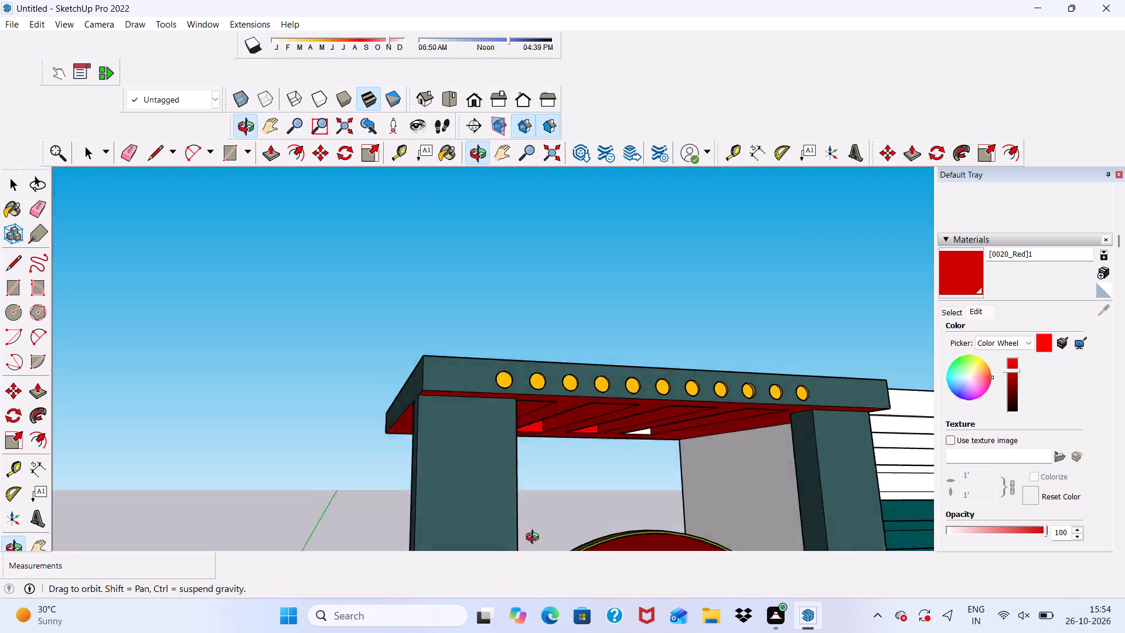
{"action": "middle_click_drag", "start_coordinate": [535, 539], "coordinate": [331, 632]}
{"action": "scroll", "coordinate": [626, 386], "scroll_direction": "up", "scroll_amount": 4}
{"action": "scroll", "coordinate": [598, 351], "scroll_direction": "down", "scroll_amount": 2}
{"action": "middle_click_drag", "start_coordinate": [572, 372], "coordinate": [8, 326]}
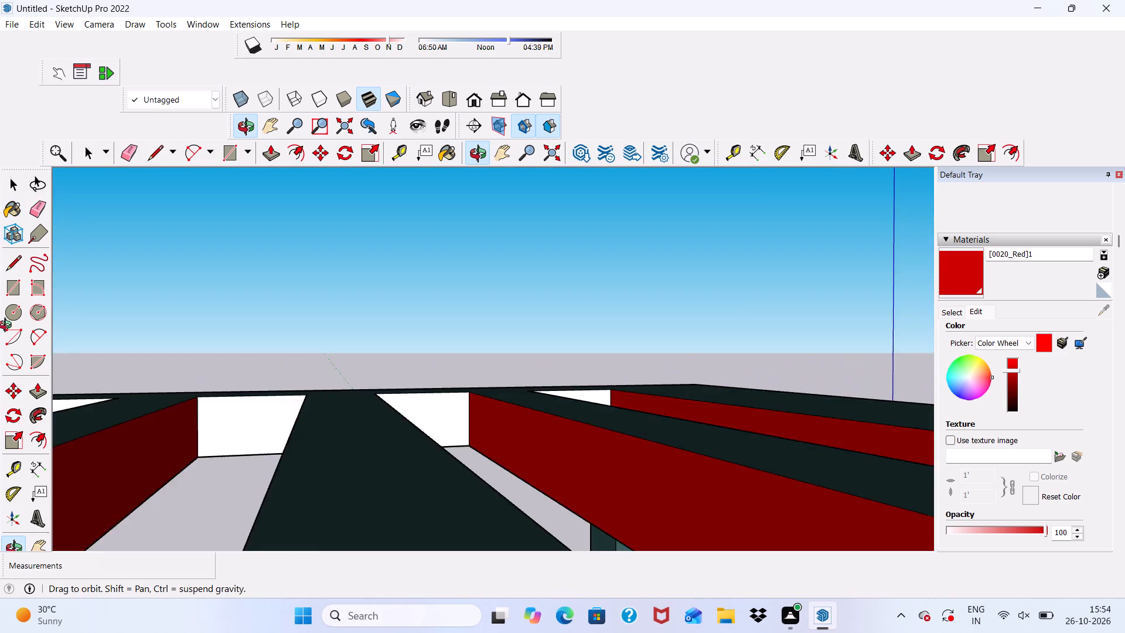
{"action": "middle_click_drag", "start_coordinate": [8, 326], "coordinate": [66, 331]}
{"action": "left_click", "coordinate": [291, 417]}
{"action": "left_click", "coordinate": [455, 401]}
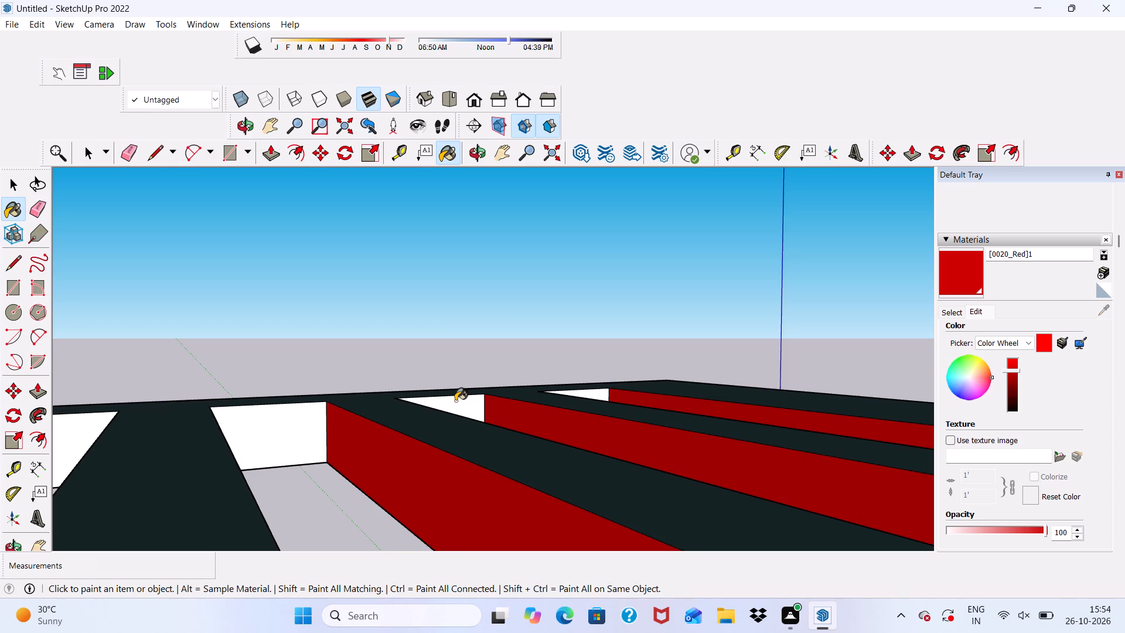
{"action": "scroll", "coordinate": [455, 401], "scroll_direction": "down", "scroll_amount": 3}
{"action": "middle_click_drag", "start_coordinate": [468, 422], "coordinate": [296, 465]}
{"action": "scroll", "coordinate": [513, 399], "scroll_direction": "up", "scroll_amount": 2}
{"action": "left_click", "coordinate": [580, 423]}
{"action": "scroll", "coordinate": [583, 416], "scroll_direction": "down", "scroll_amount": 2}
{"action": "middle_click_drag", "start_coordinate": [606, 417], "coordinate": [720, 406]}
{"action": "scroll", "coordinate": [528, 374], "scroll_direction": "down", "scroll_amount": 5}
{"action": "scroll", "coordinate": [381, 416], "scroll_direction": "up", "scroll_amount": 8}
{"action": "left_click", "coordinate": [444, 387]}
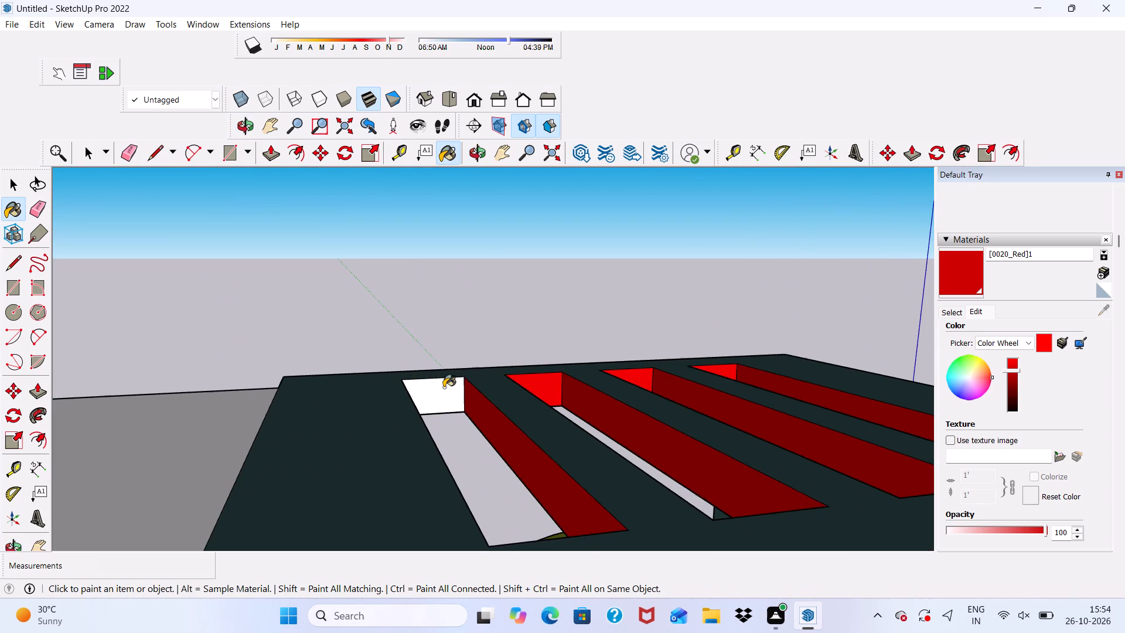
Paint the remaining white rear end face of the pergola slot nearest the striped parapet with the darkened red.
{"action": "scroll", "coordinate": [420, 391], "scroll_direction": "down", "scroll_amount": 4}
{"action": "middle_click_drag", "start_coordinate": [332, 427], "coordinate": [893, 383]}
{"action": "scroll", "coordinate": [538, 323], "scroll_direction": "up", "scroll_amount": 5}
{"action": "scroll", "coordinate": [505, 308], "scroll_direction": "down", "scroll_amount": 3}
{"action": "middle_click_drag", "start_coordinate": [558, 372], "coordinate": [616, 430]}
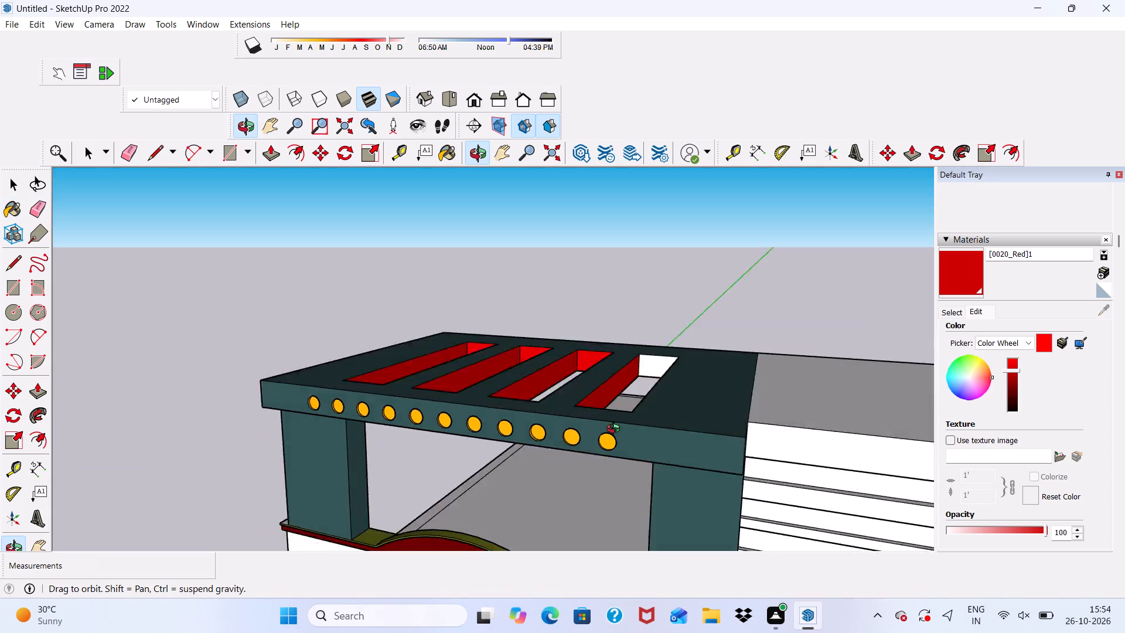
{"action": "middle_click_drag", "start_coordinate": [616, 430], "coordinate": [705, 448]}
{"action": "scroll", "coordinate": [632, 322], "scroll_direction": "up", "scroll_amount": 8}
{"action": "left_click", "coordinate": [540, 347]}
Examine the pergola and front elevation from several angles for parts still left white.
{"action": "scroll", "coordinate": [540, 347], "scroll_direction": "down", "scroll_amount": 3}
{"action": "middle_click_drag", "start_coordinate": [547, 373], "coordinate": [369, 390]}
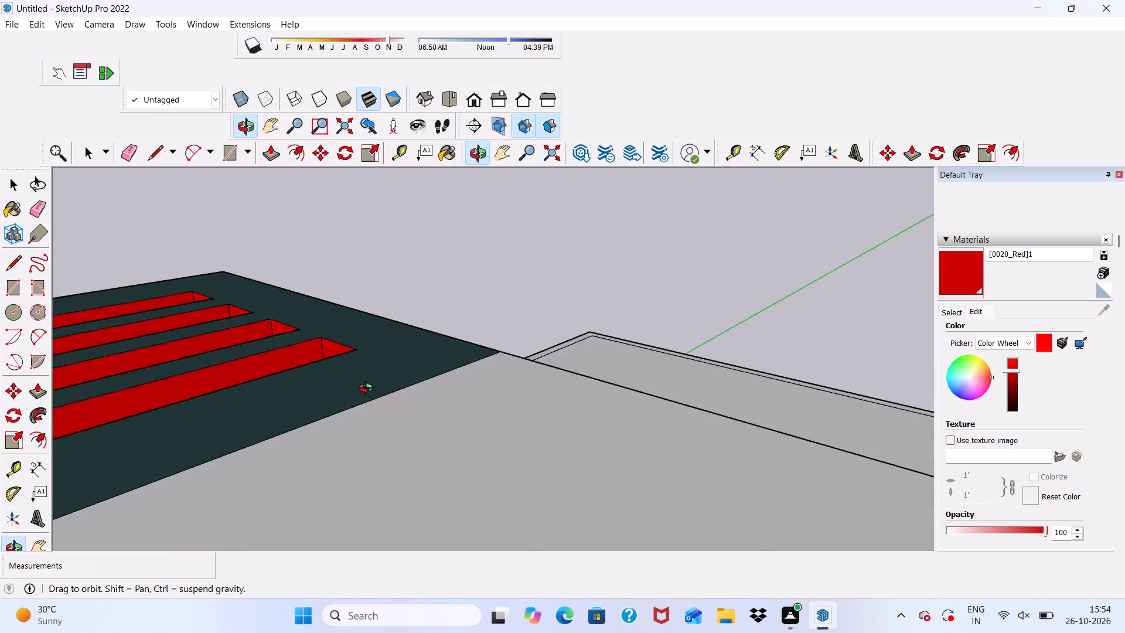
{"action": "middle_click_drag", "start_coordinate": [369, 390], "coordinate": [617, 387]}
{"action": "scroll", "coordinate": [553, 291], "scroll_direction": "down", "scroll_amount": 9}
{"action": "middle_click_drag", "start_coordinate": [578, 397], "coordinate": [510, 266]}
{"action": "scroll", "coordinate": [524, 265], "scroll_direction": "up", "scroll_amount": 1}
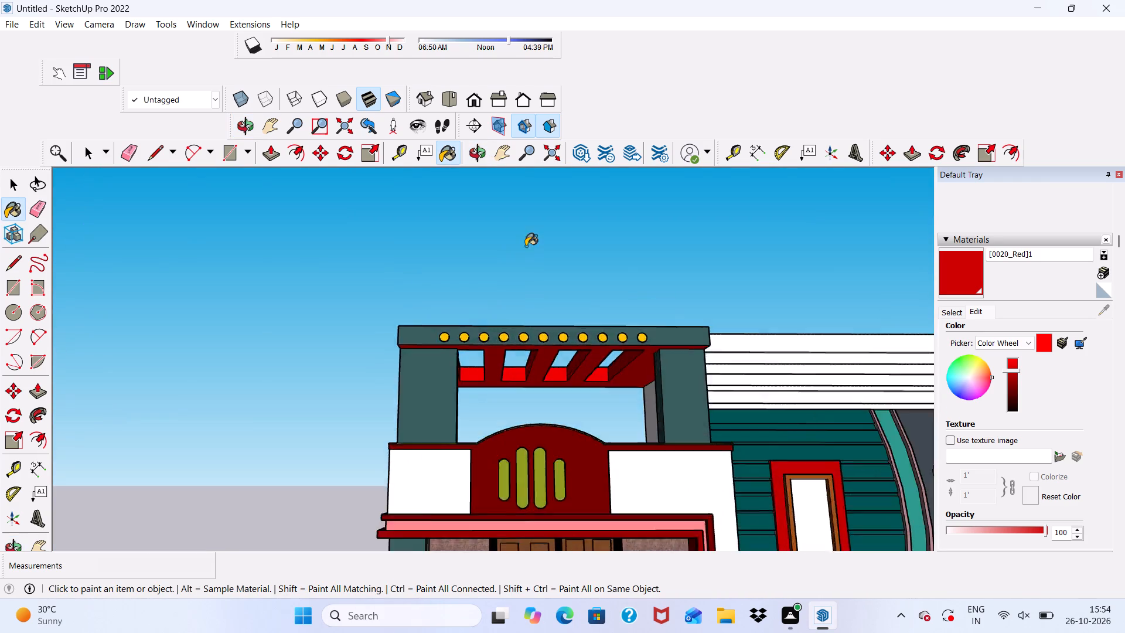
{"action": "scroll", "coordinate": [524, 246], "scroll_direction": "down", "scroll_amount": 5}
{"action": "middle_click_drag", "start_coordinate": [573, 388], "coordinate": [656, 460]}
{"action": "scroll", "coordinate": [520, 438], "scroll_direction": "up", "scroll_amount": 9}
{"action": "scroll", "coordinate": [446, 358], "scroll_direction": "down", "scroll_amount": 3}
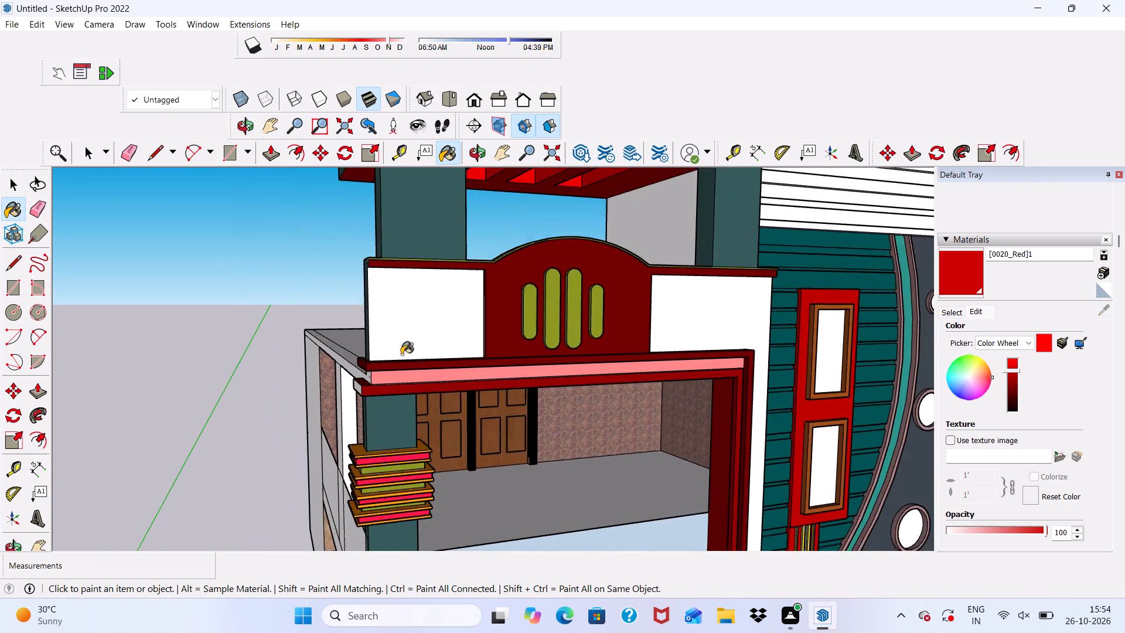
{"action": "middle_click_drag", "start_coordinate": [401, 355], "coordinate": [427, 334]}
{"action": "scroll", "coordinate": [400, 304], "scroll_direction": "down", "scroll_amount": 4}
{"action": "middle_click_drag", "start_coordinate": [510, 328], "coordinate": [429, 326]}
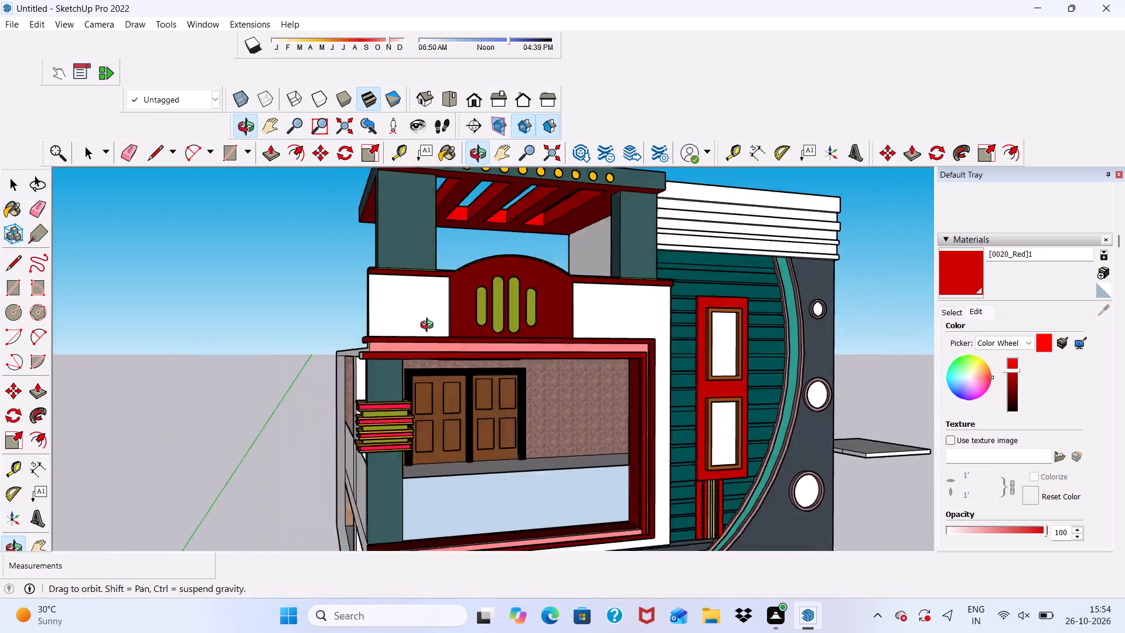
{"action": "middle_click_drag", "start_coordinate": [429, 326], "coordinate": [366, 360]}
{"action": "scroll", "coordinate": [394, 354], "scroll_direction": "down", "scroll_amount": 4}
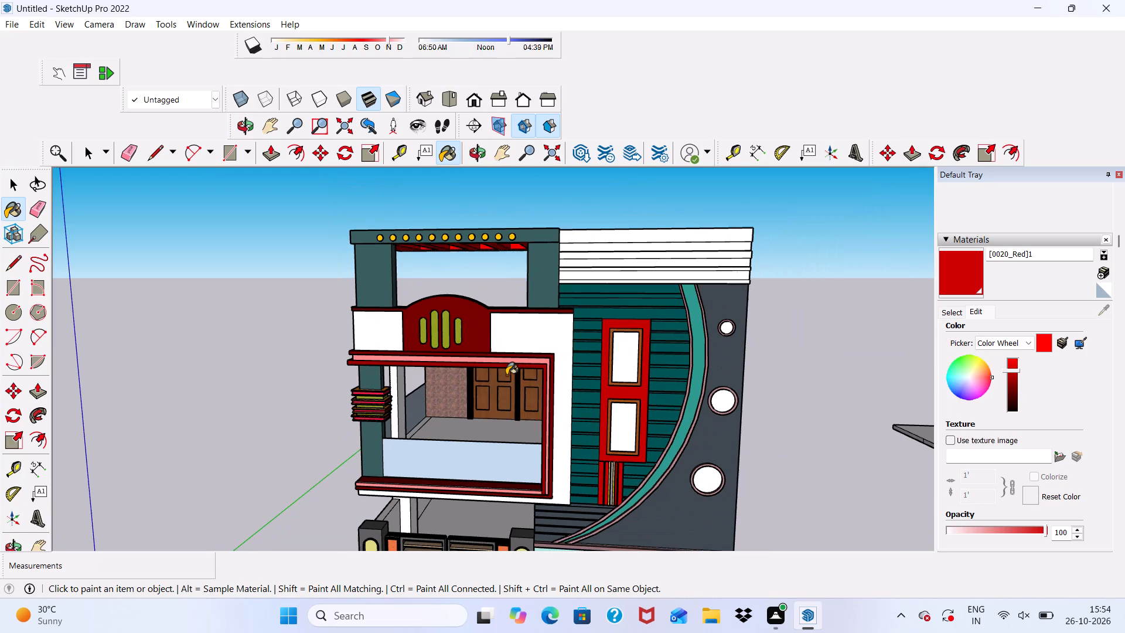
{"action": "key", "text": "space"}
{"action": "scroll", "coordinate": [503, 363], "scroll_direction": "down", "scroll_amount": 3}
{"action": "scroll", "coordinate": [500, 293], "scroll_direction": "up", "scroll_amount": 5}
{"action": "middle_click_drag", "start_coordinate": [500, 297], "coordinate": [505, 273]}
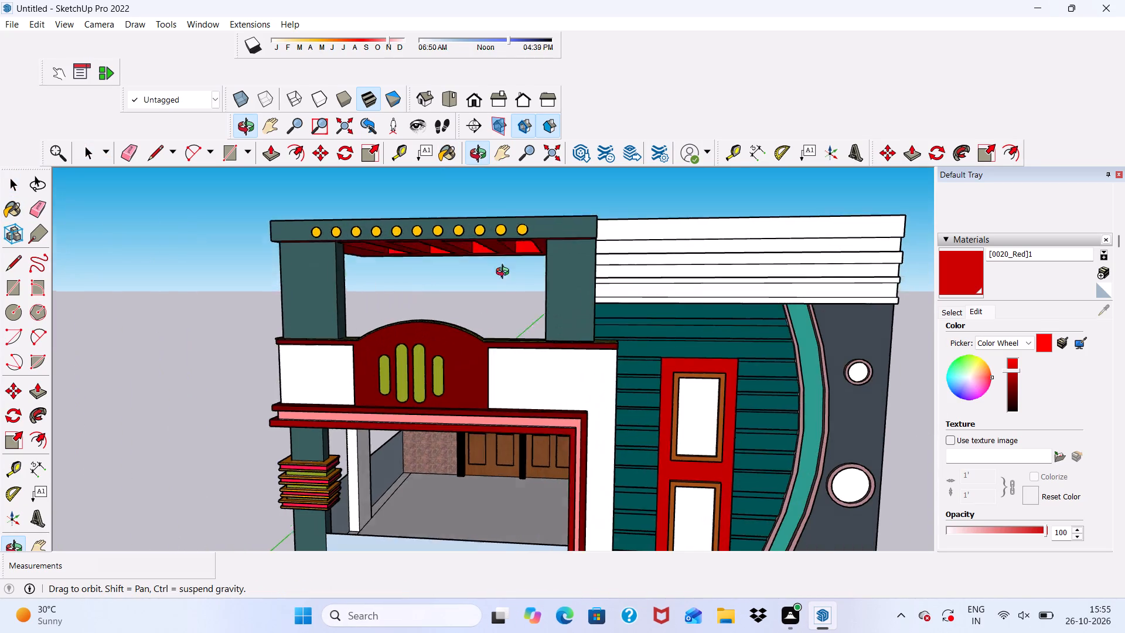
{"action": "middle_click_drag", "start_coordinate": [505, 273], "coordinate": [593, 282]}
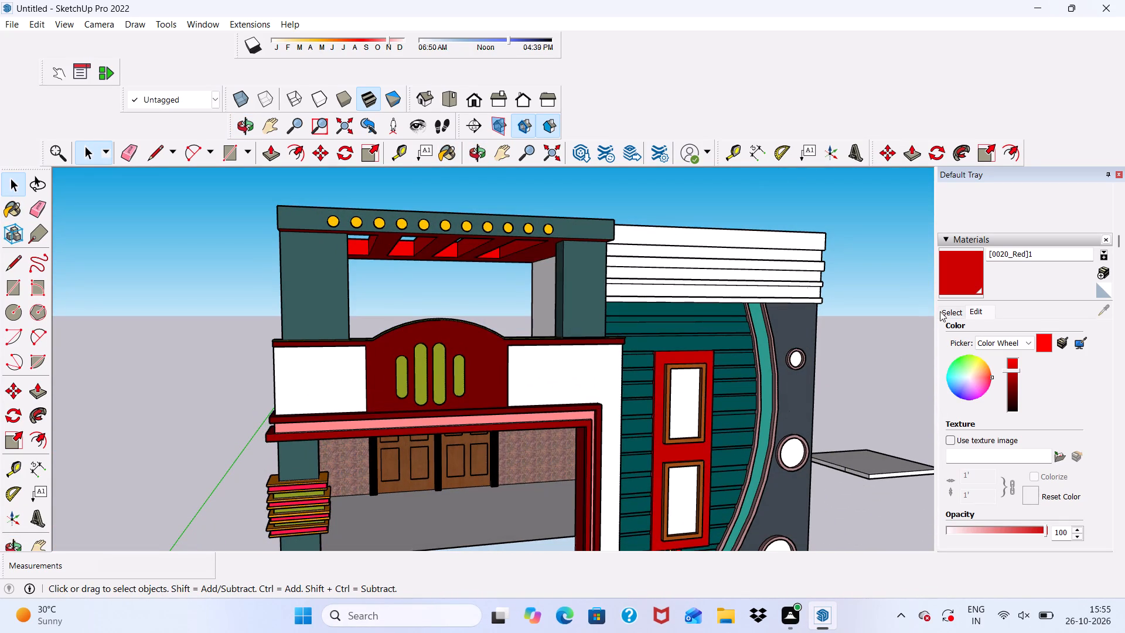
Paint the front face of the lowest projecting band on the white parapet beside the pergola with 0024_OrangeRed.
{"action": "left_click", "coordinate": [947, 313]}
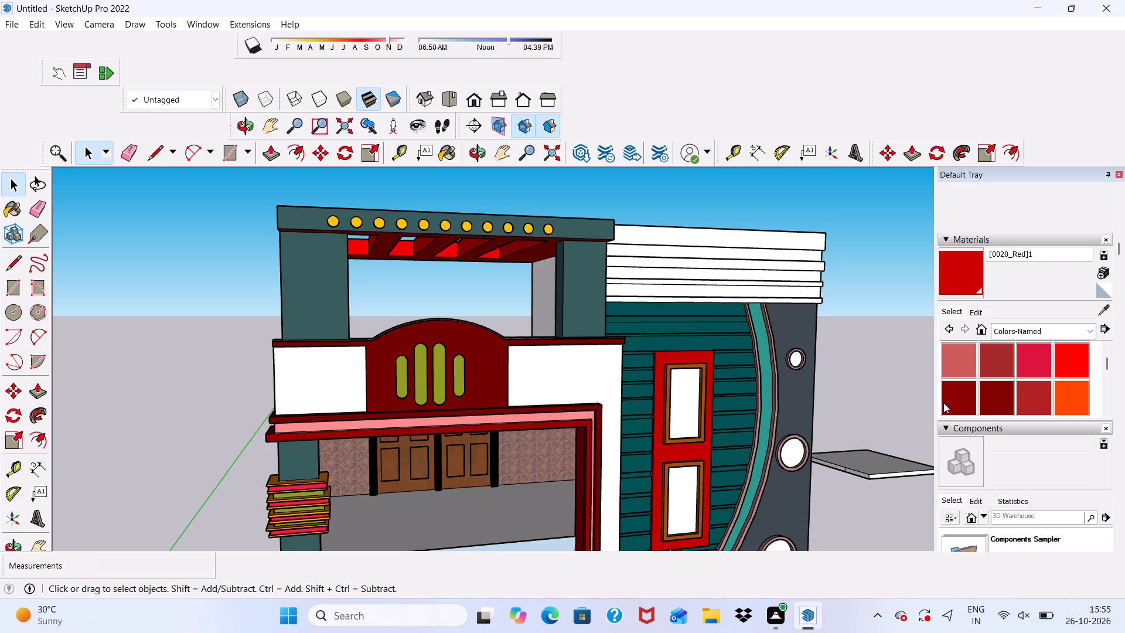
{"action": "scroll", "coordinate": [1018, 366], "scroll_direction": "down", "scroll_amount": 2}
{"action": "scroll", "coordinate": [1018, 366], "scroll_direction": "up", "scroll_amount": 2}
{"action": "scroll", "coordinate": [1018, 365], "scroll_direction": "down", "scroll_amount": 3}
{"action": "scroll", "coordinate": [1013, 366], "scroll_direction": "up", "scroll_amount": 3}
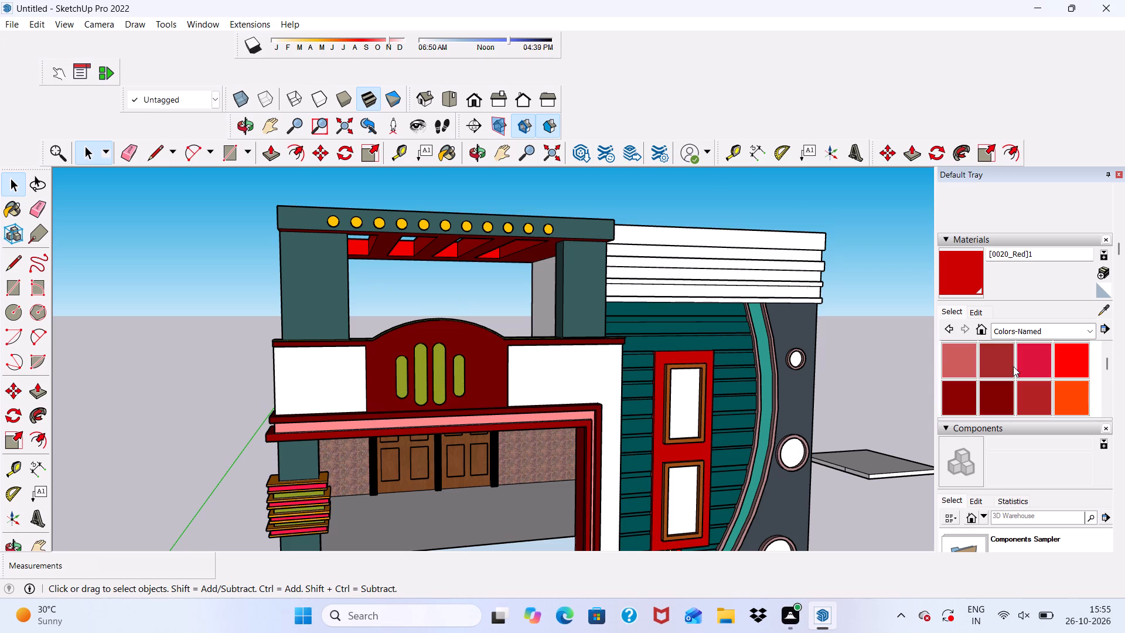
{"action": "scroll", "coordinate": [1013, 366], "scroll_direction": "up", "scroll_amount": 1}
{"action": "scroll", "coordinate": [1013, 366], "scroll_direction": "down", "scroll_amount": 2}
{"action": "scroll", "coordinate": [1069, 372], "scroll_direction": "up", "scroll_amount": 1}
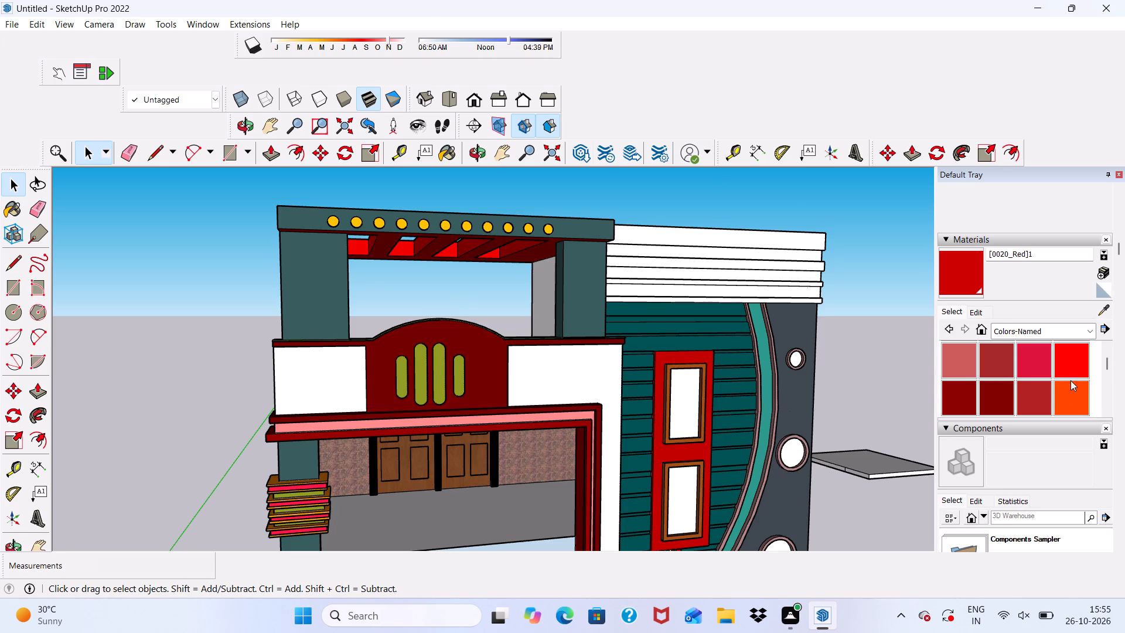
{"action": "left_click", "coordinate": [1071, 394]}
{"action": "scroll", "coordinate": [366, 199], "scroll_direction": "up", "scroll_amount": 1}
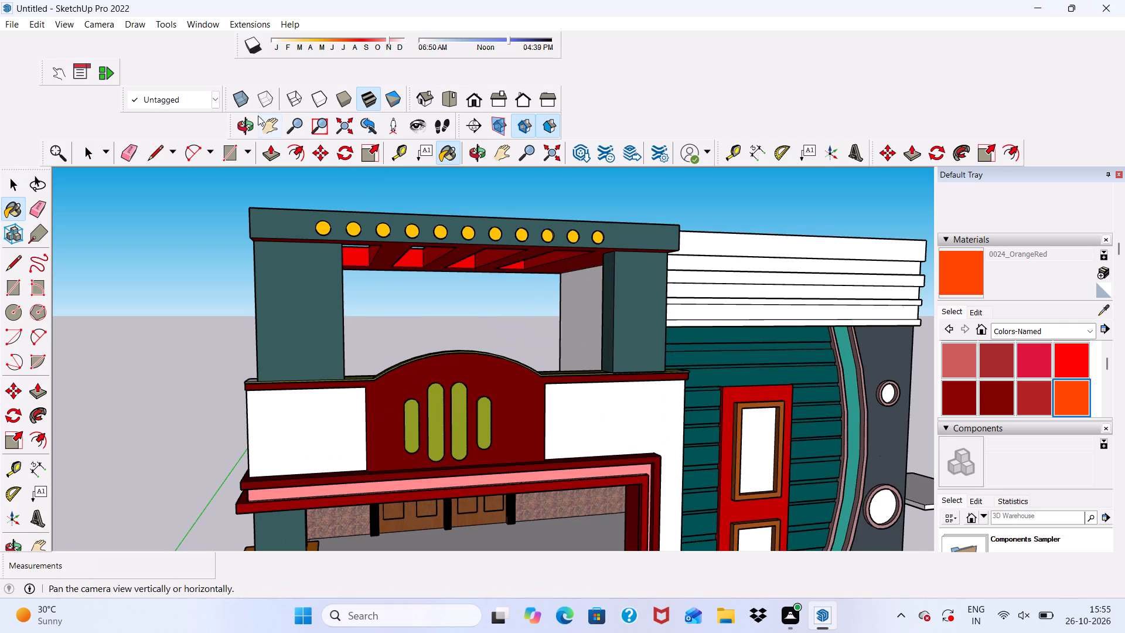
{"action": "scroll", "coordinate": [435, 142], "scroll_direction": "up", "scroll_amount": 3}
{"action": "scroll", "coordinate": [583, 78], "scroll_direction": "down", "scroll_amount": 3}
{"action": "middle_click_drag", "start_coordinate": [567, 101], "coordinate": [310, 145]}
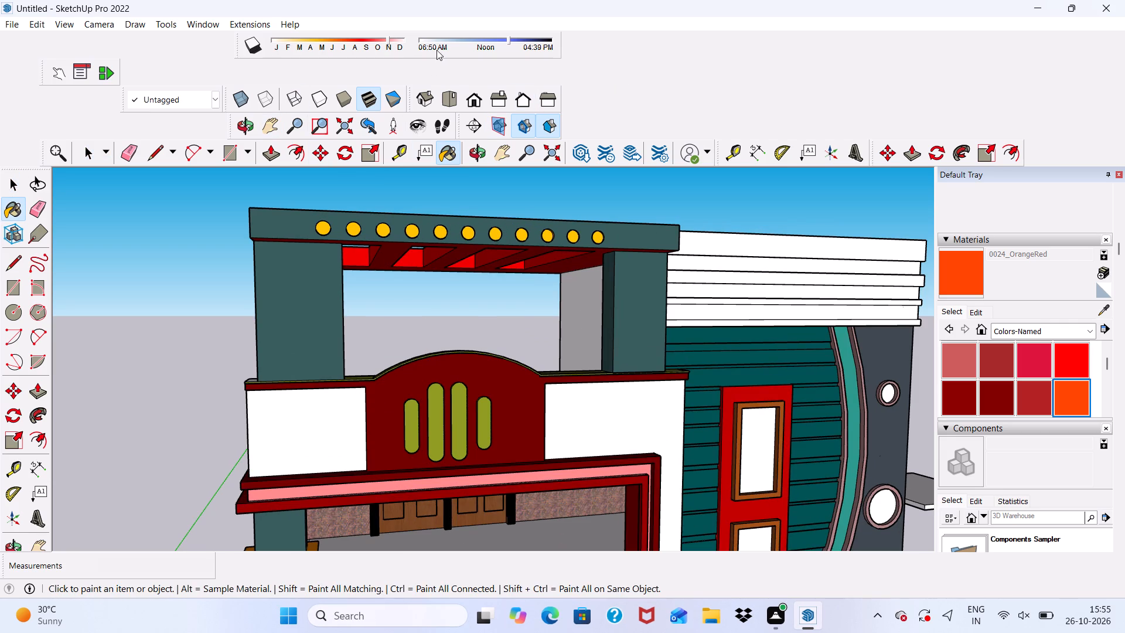
{"action": "scroll", "coordinate": [439, 50], "scroll_direction": "down", "scroll_amount": 4}
{"action": "middle_click_drag", "start_coordinate": [715, 288], "coordinate": [439, 348]}
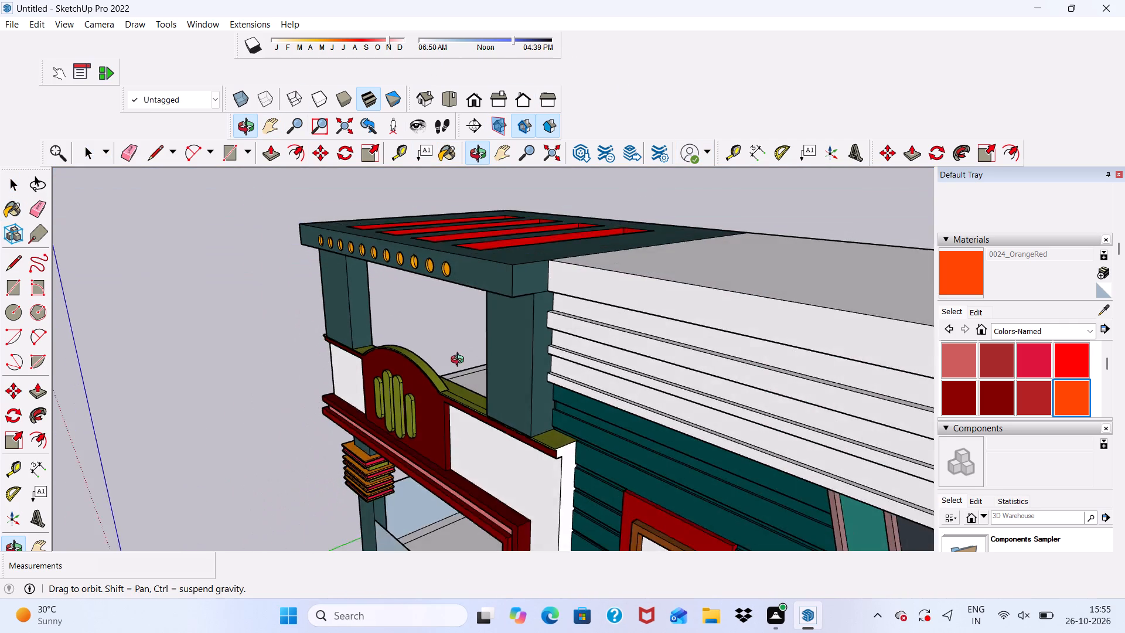
{"action": "scroll", "coordinate": [606, 372], "scroll_direction": "up", "scroll_amount": 9}
{"action": "left_click", "coordinate": [544, 389]}
Paint the middle projecting parapet band's front, top and underside, and the lowest band's top and underside, with 0024_OrangeRed.
{"action": "scroll", "coordinate": [546, 368], "scroll_direction": "up", "scroll_amount": 7}
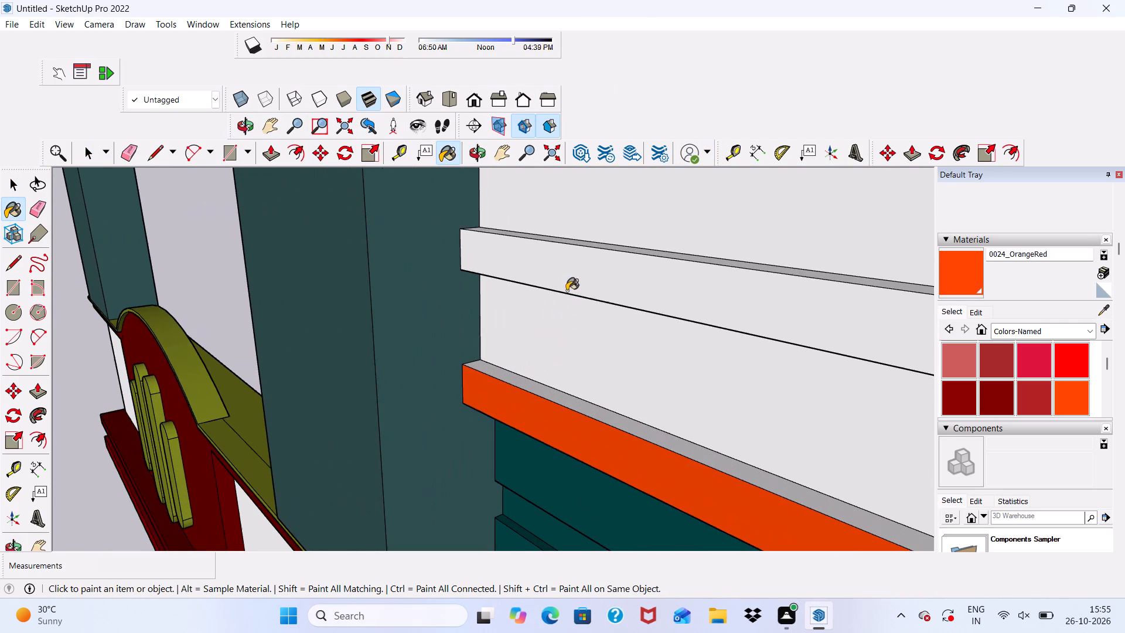
{"action": "left_click", "coordinate": [565, 278]}
{"action": "middle_click_drag", "start_coordinate": [608, 268], "coordinate": [625, 331]}
{"action": "scroll", "coordinate": [628, 325], "scroll_direction": "up", "scroll_amount": 1}
{"action": "left_click", "coordinate": [632, 302]}
{"action": "scroll", "coordinate": [632, 302], "scroll_direction": "down", "scroll_amount": 1}
{"action": "scroll", "coordinate": [550, 437], "scroll_direction": "up", "scroll_amount": 3}
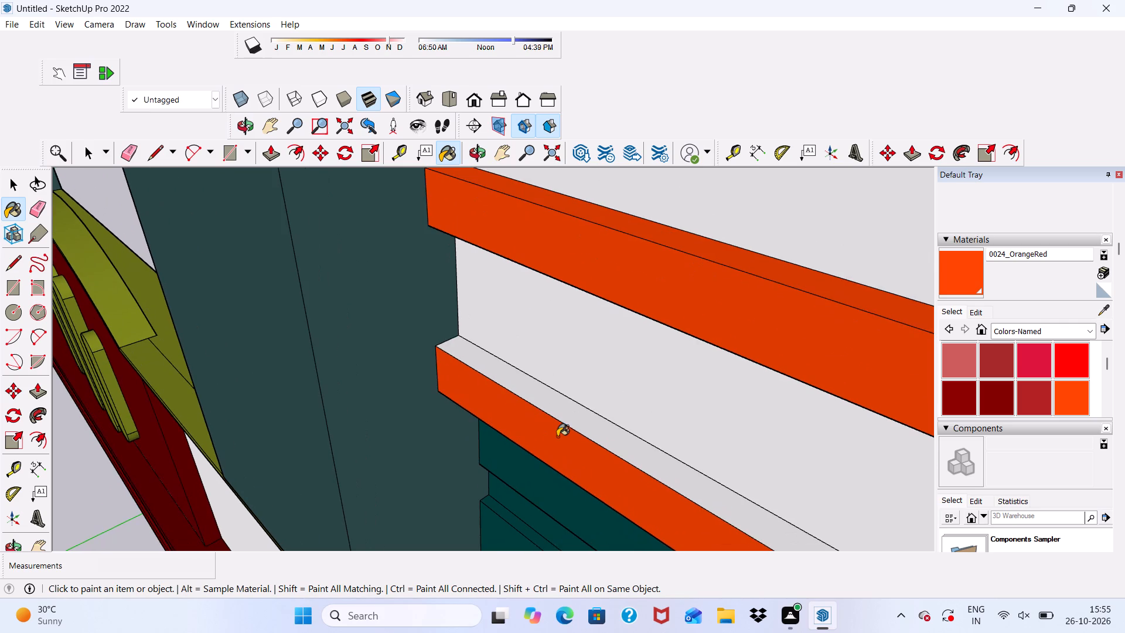
{"action": "left_click", "coordinate": [580, 417]}
{"action": "scroll", "coordinate": [573, 455], "scroll_direction": "down", "scroll_amount": 1}
{"action": "middle_click_drag", "start_coordinate": [573, 445], "coordinate": [681, 147]}
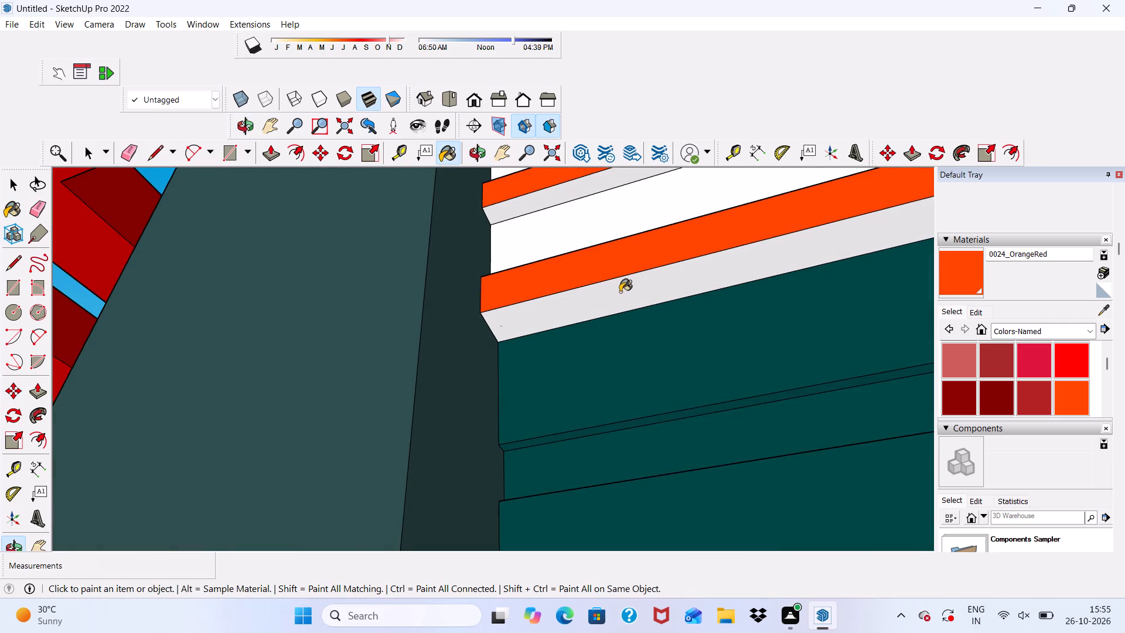
{"action": "left_click", "coordinate": [620, 292]}
{"action": "left_click", "coordinate": [531, 203]}
{"action": "scroll", "coordinate": [429, 220], "scroll_direction": "down", "scroll_amount": 15}
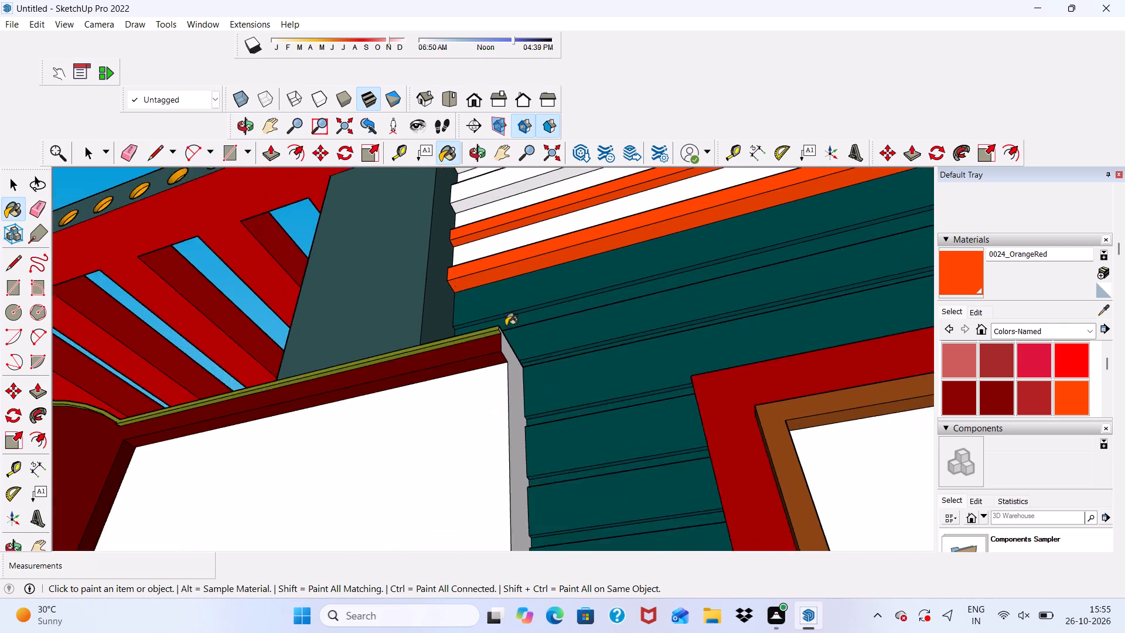
Paint the front, top and underside of the uppermost projecting band on the parapet with 0024_OrangeRed.
{"action": "middle_click_drag", "start_coordinate": [480, 331], "coordinate": [496, 480]}
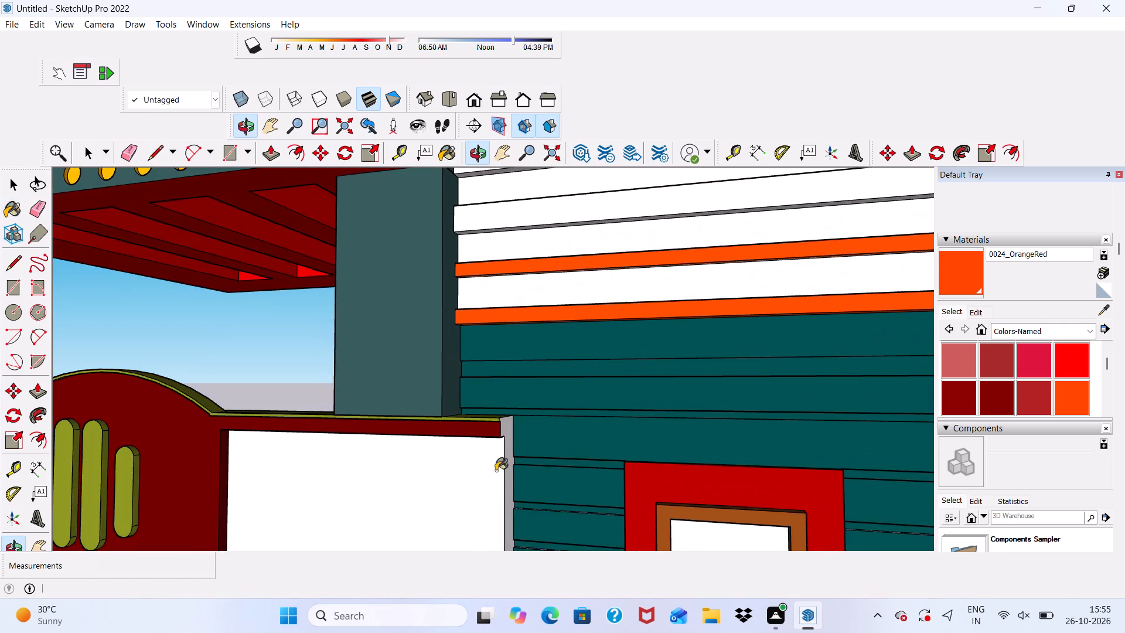
{"action": "scroll", "coordinate": [489, 216], "scroll_direction": "up", "scroll_amount": 4}
{"action": "scroll", "coordinate": [489, 207], "scroll_direction": "down", "scroll_amount": 1}
{"action": "left_click", "coordinate": [491, 206]}
{"action": "middle_click_drag", "start_coordinate": [491, 206], "coordinate": [495, 343]}
{"action": "scroll", "coordinate": [523, 230], "scroll_direction": "up", "scroll_amount": 3}
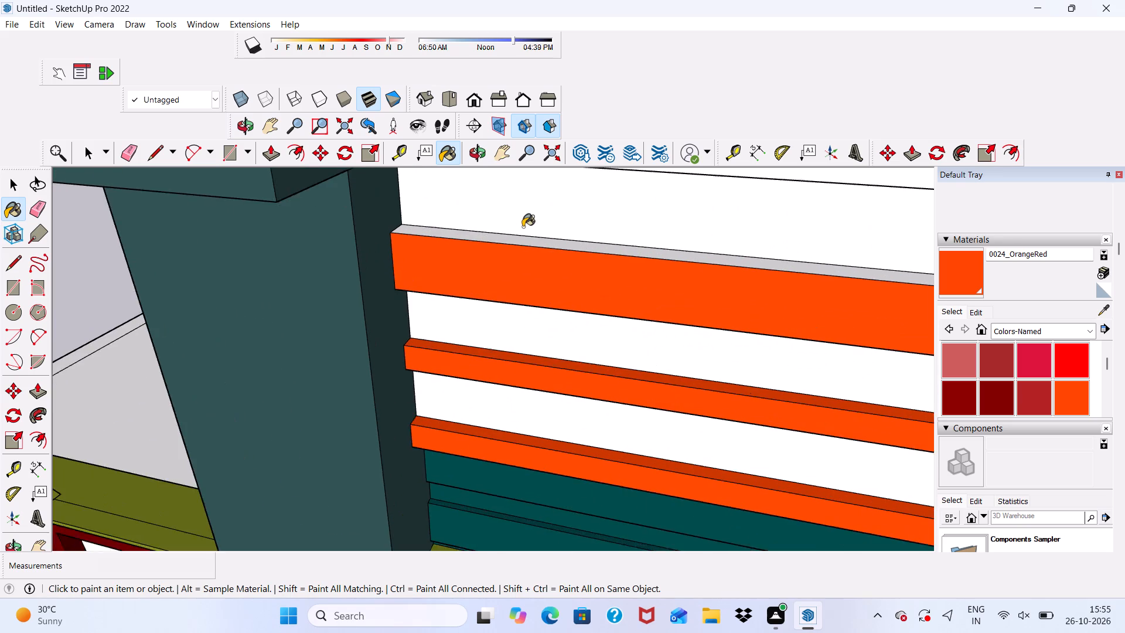
{"action": "scroll", "coordinate": [523, 227], "scroll_direction": "up", "scroll_amount": 5}
{"action": "left_click", "coordinate": [517, 247]}
{"action": "middle_click_drag", "start_coordinate": [517, 253], "coordinate": [546, 98]}
{"action": "scroll", "coordinate": [506, 258], "scroll_direction": "up", "scroll_amount": 4}
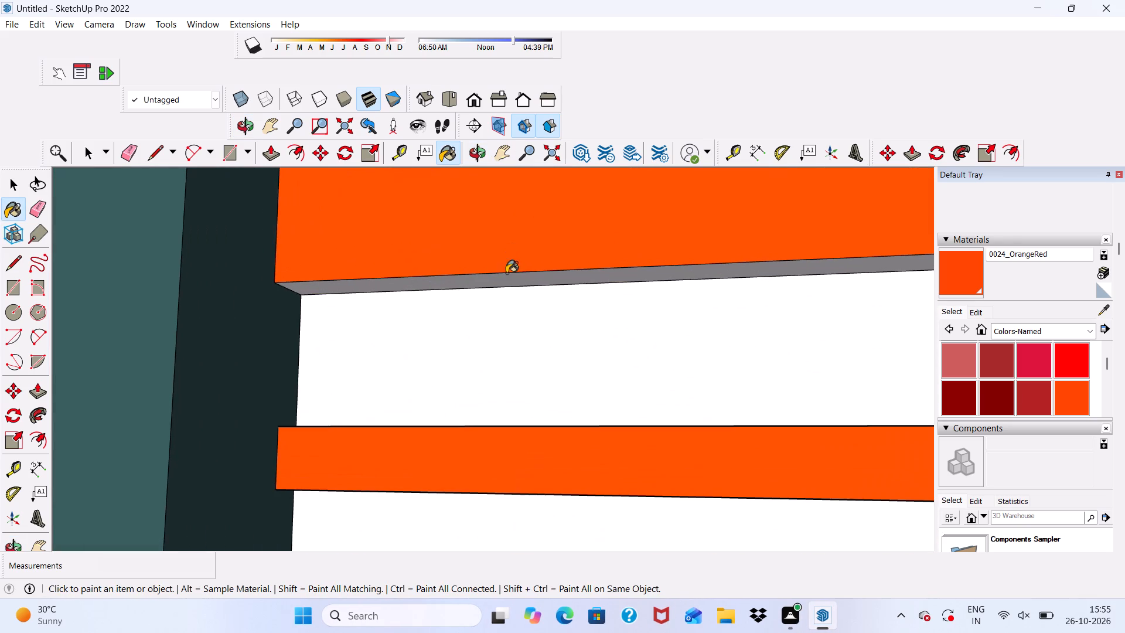
{"action": "left_click", "coordinate": [506, 287]}
{"action": "scroll", "coordinate": [635, 305], "scroll_direction": "down", "scroll_amount": 2}
{"action": "scroll", "coordinate": [693, 291], "scroll_direction": "up", "scroll_amount": 7}
{"action": "left_click", "coordinate": [676, 268]}
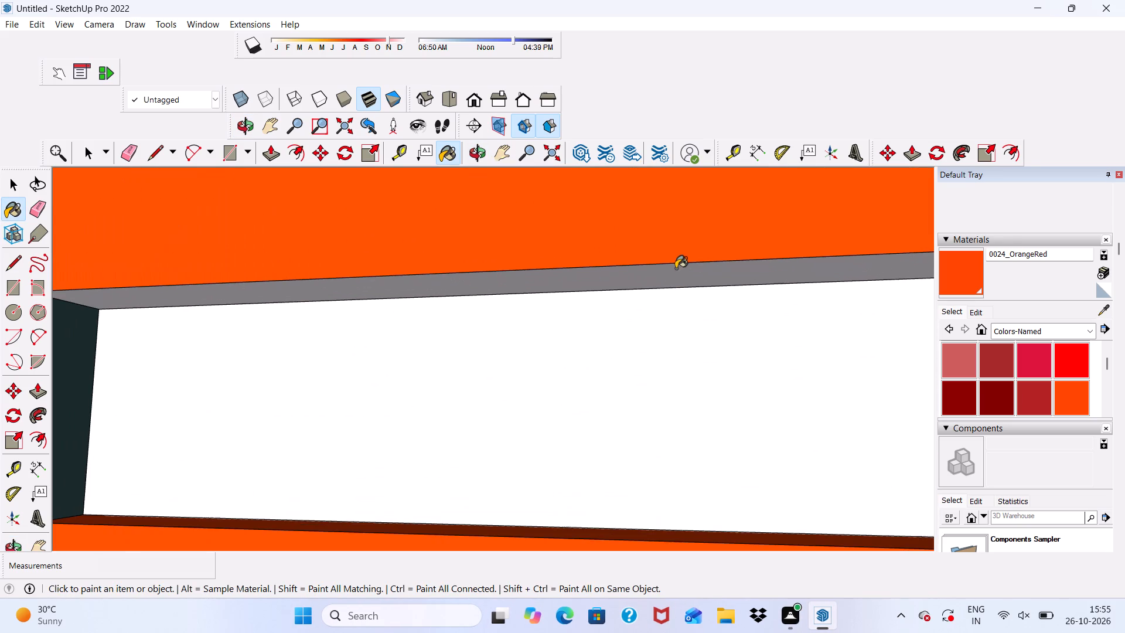
Paint the two recessed white strips between the orange-red parapet bands with 0017_IndianRed.
{"action": "left_click", "coordinate": [955, 363]}
{"action": "left_click", "coordinate": [835, 398]}
{"action": "scroll", "coordinate": [700, 296], "scroll_direction": "down", "scroll_amount": 2}
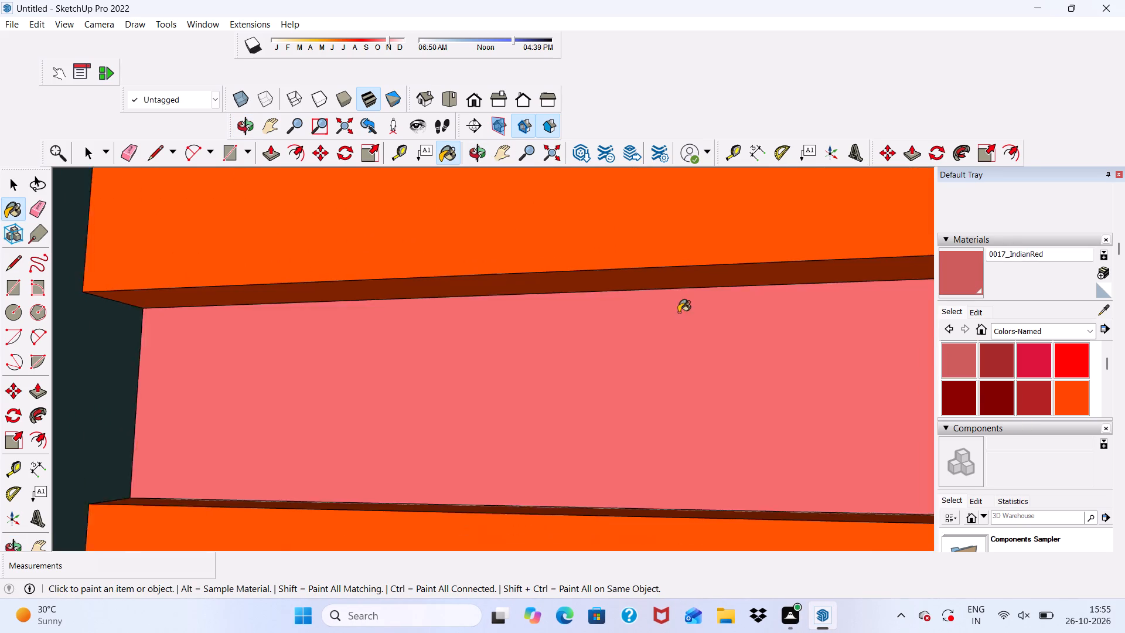
{"action": "scroll", "coordinate": [679, 312], "scroll_direction": "down", "scroll_amount": 7}
{"action": "left_click_drag", "start_coordinate": [482, 512], "coordinate": [485, 501]}
{"action": "scroll", "coordinate": [501, 258], "scroll_direction": "down", "scroll_amount": 10}
{"action": "scroll", "coordinate": [553, 316], "scroll_direction": "down", "scroll_amount": 3}
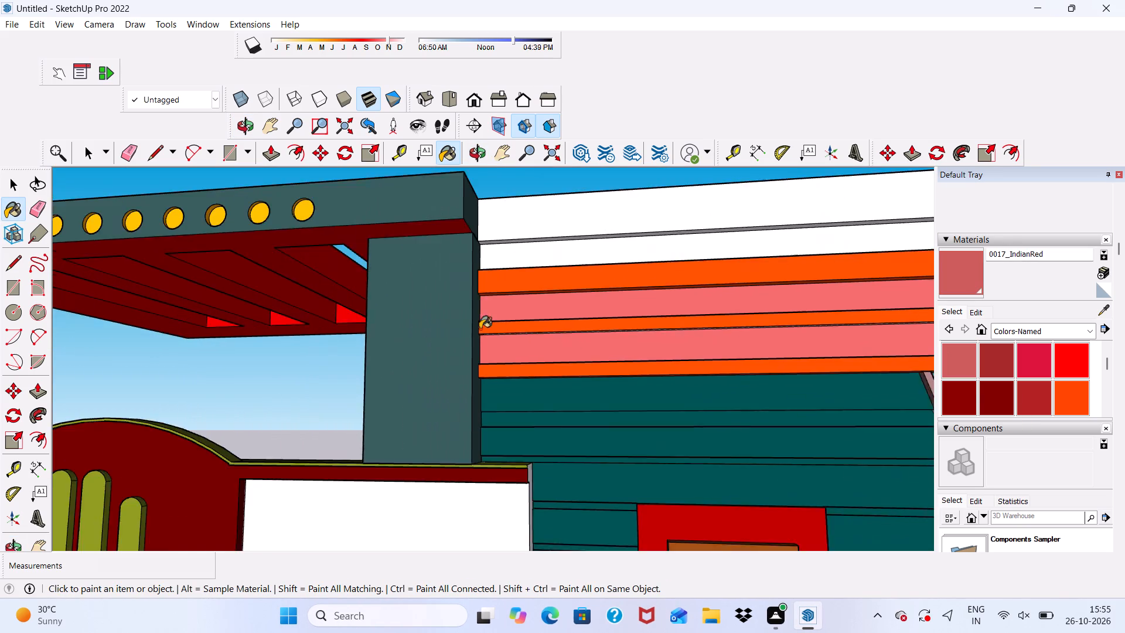
{"action": "scroll", "coordinate": [480, 329], "scroll_direction": "down", "scroll_amount": 2}
{"action": "middle_click_drag", "start_coordinate": [514, 346], "coordinate": [641, 444]}
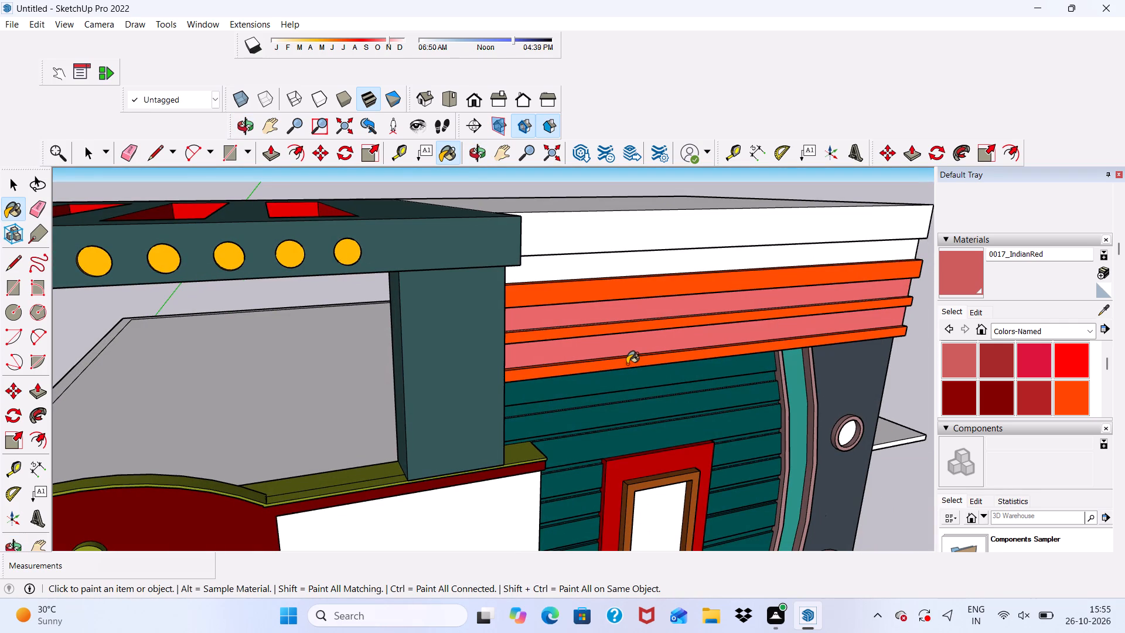
Paint the front face and underside of the parapet's top fascia with Concrete Aggregate Smoke from Asphalt and Concrete.
{"action": "key", "text": "space"}
{"action": "left_click", "coordinate": [947, 310]}
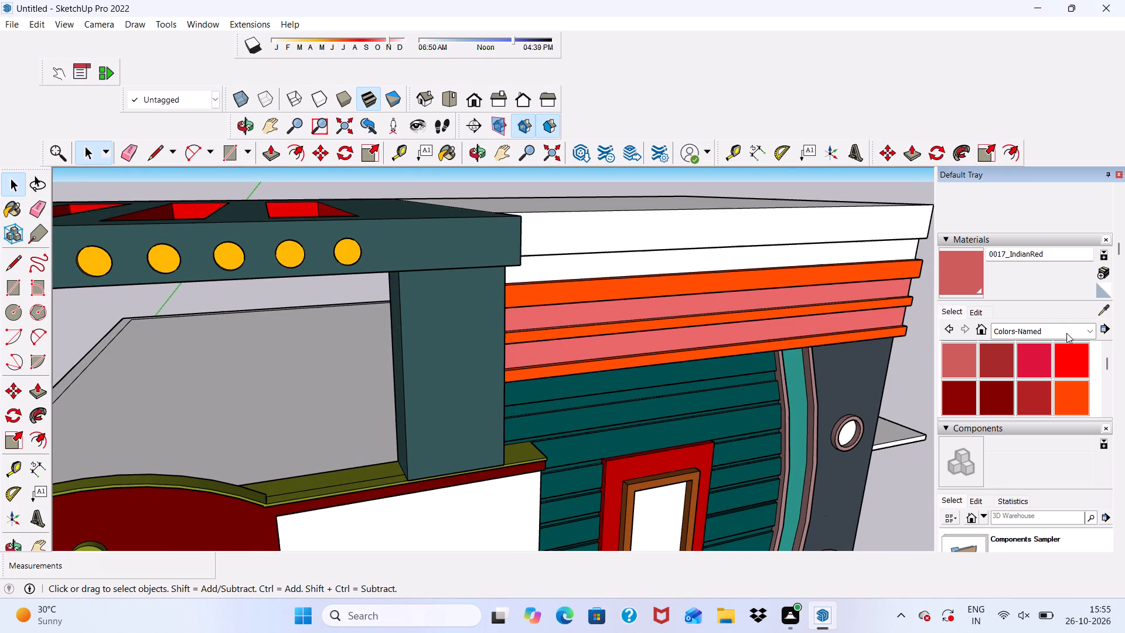
{"action": "left_click", "coordinate": [1089, 331]}
{"action": "left_click", "coordinate": [1014, 343]}
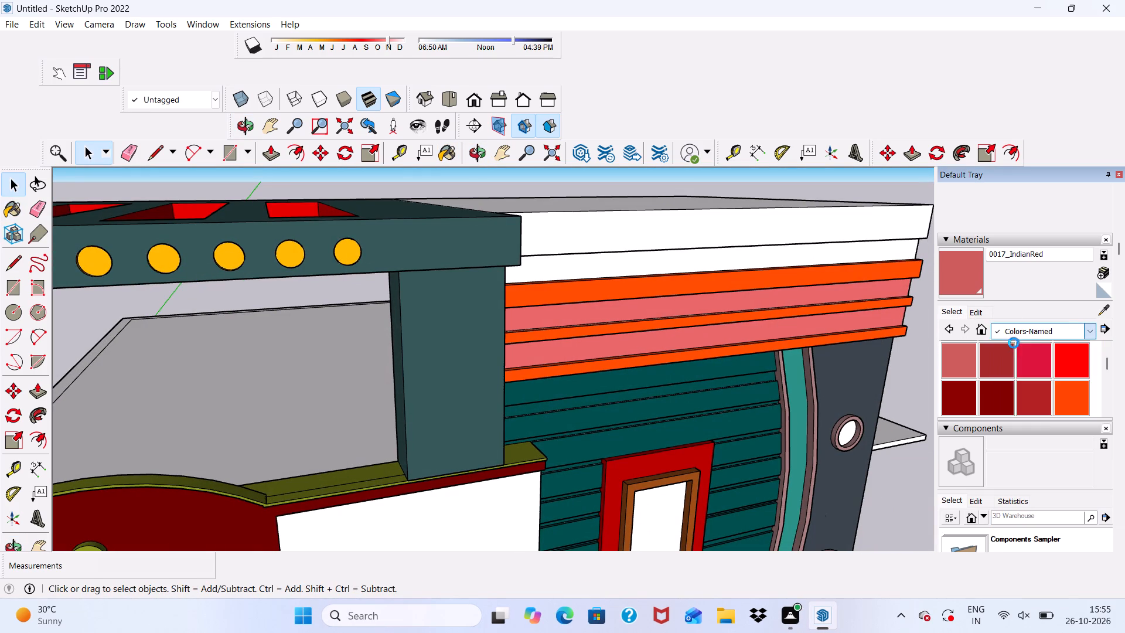
{"action": "left_click", "coordinate": [966, 389]}
{"action": "scroll", "coordinate": [632, 330], "scroll_direction": "down", "scroll_amount": 4}
{"action": "scroll", "coordinate": [623, 288], "scroll_direction": "up", "scroll_amount": 5}
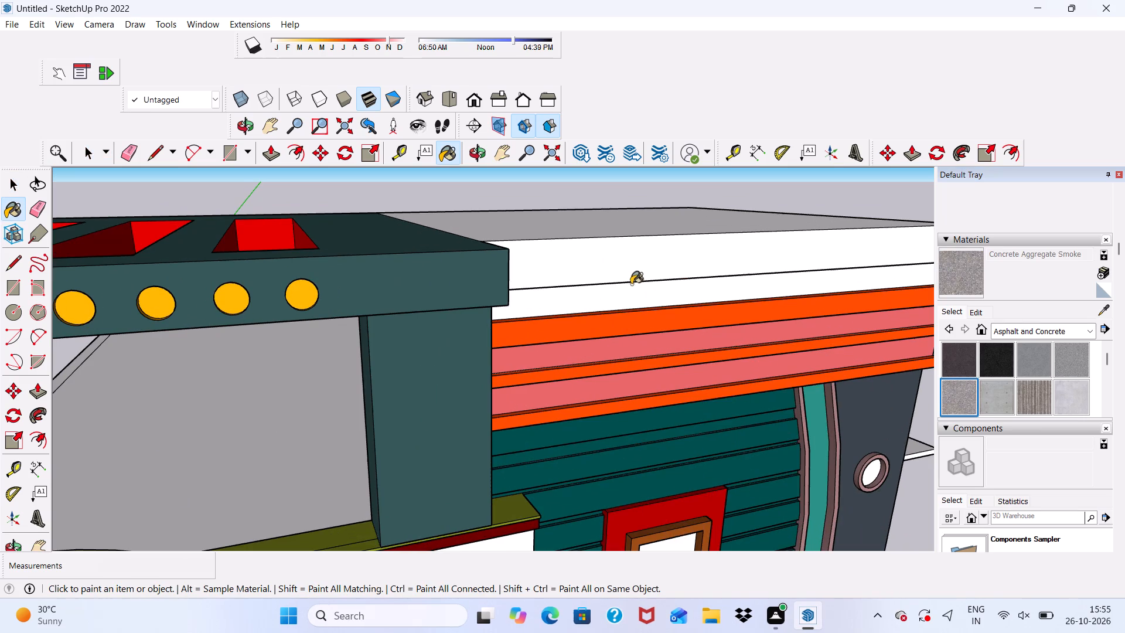
{"action": "left_click", "coordinate": [634, 266]}
{"action": "middle_click_drag", "start_coordinate": [636, 276], "coordinate": [401, 118]}
{"action": "scroll", "coordinate": [484, 235], "scroll_direction": "up", "scroll_amount": 11}
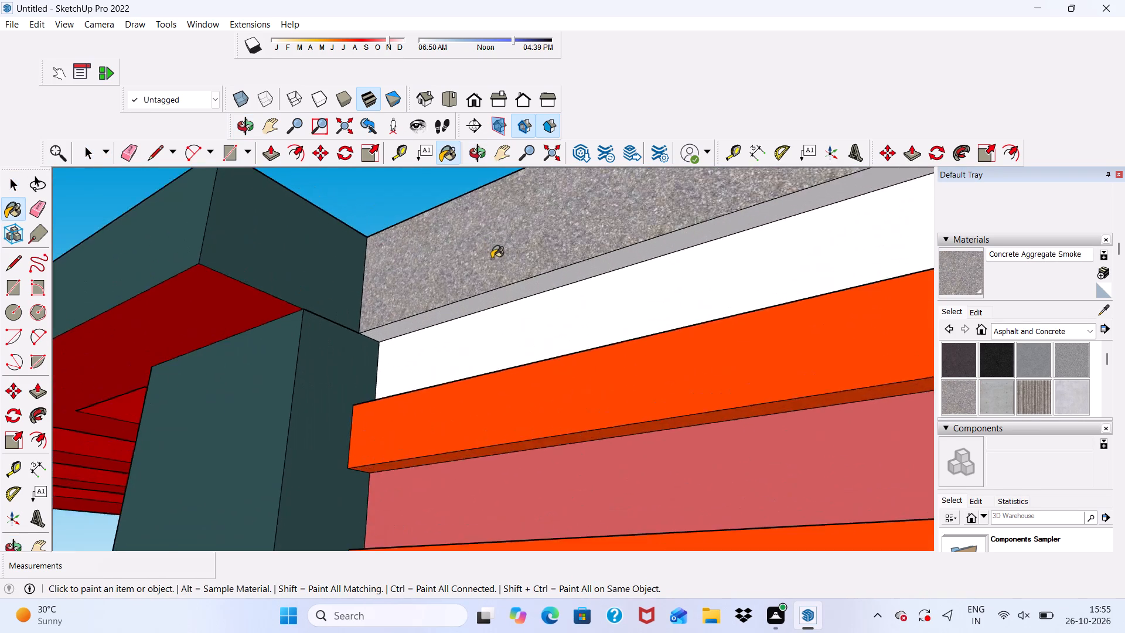
{"action": "scroll", "coordinate": [492, 258], "scroll_direction": "up", "scroll_amount": 3}
{"action": "left_click", "coordinate": [462, 302]}
{"action": "scroll", "coordinate": [461, 304], "scroll_direction": "down", "scroll_amount": 2}
{"action": "left_click", "coordinate": [461, 309]}
{"action": "scroll", "coordinate": [419, 297], "scroll_direction": "down", "scroll_amount": 10}
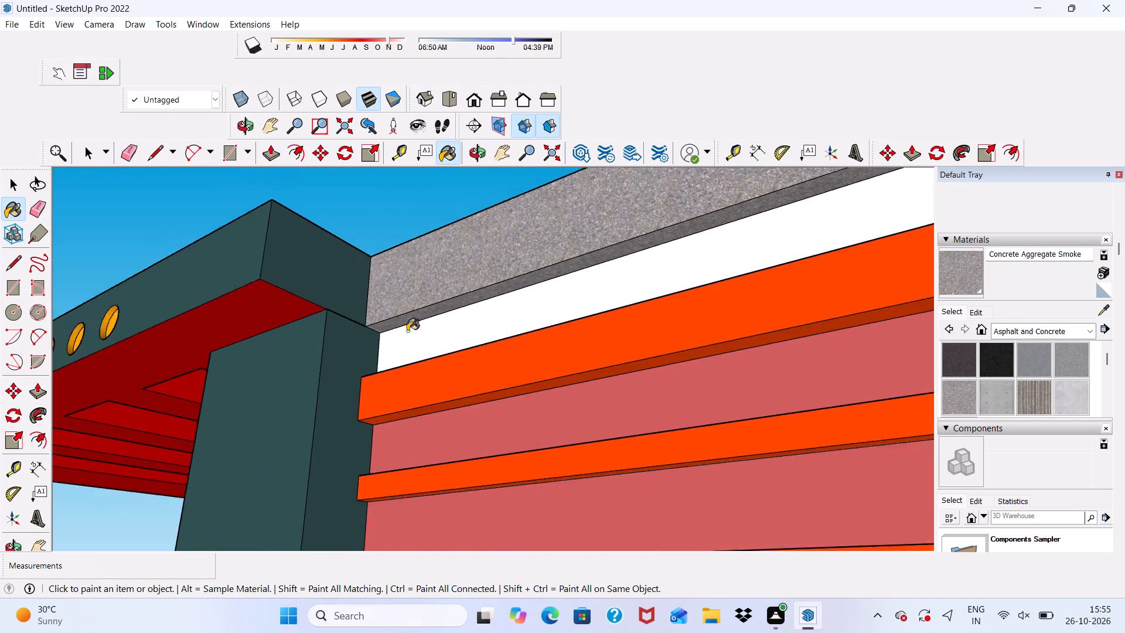
Paint the roof surface and the side faces of the striped parapet block with Concrete Aggregate Smoke.
{"action": "middle_click_drag", "start_coordinate": [537, 333], "coordinate": [458, 492]}
{"action": "scroll", "coordinate": [482, 395], "scroll_direction": "up", "scroll_amount": 1}
{"action": "scroll", "coordinate": [329, 343], "scroll_direction": "down", "scroll_amount": 5}
{"action": "scroll", "coordinate": [472, 340], "scroll_direction": "down", "scroll_amount": 6}
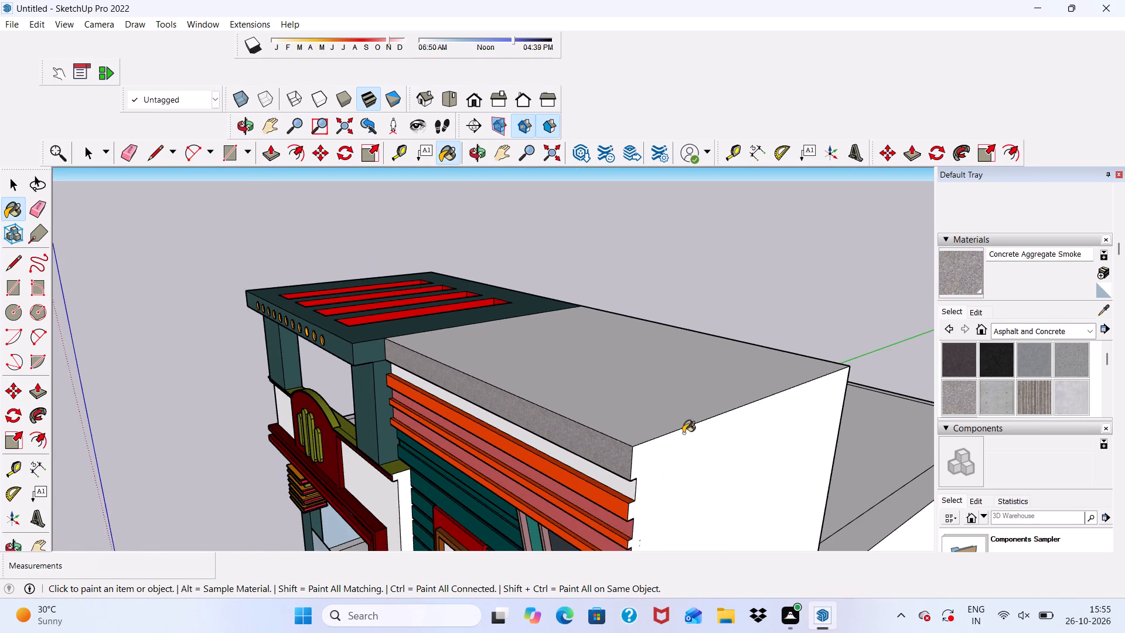
{"action": "left_click", "coordinate": [628, 446]}
{"action": "left_click", "coordinate": [620, 385]}
{"action": "scroll", "coordinate": [585, 365], "scroll_direction": "down", "scroll_amount": 5}
{"action": "middle_click_drag", "start_coordinate": [613, 338], "coordinate": [919, 211]}
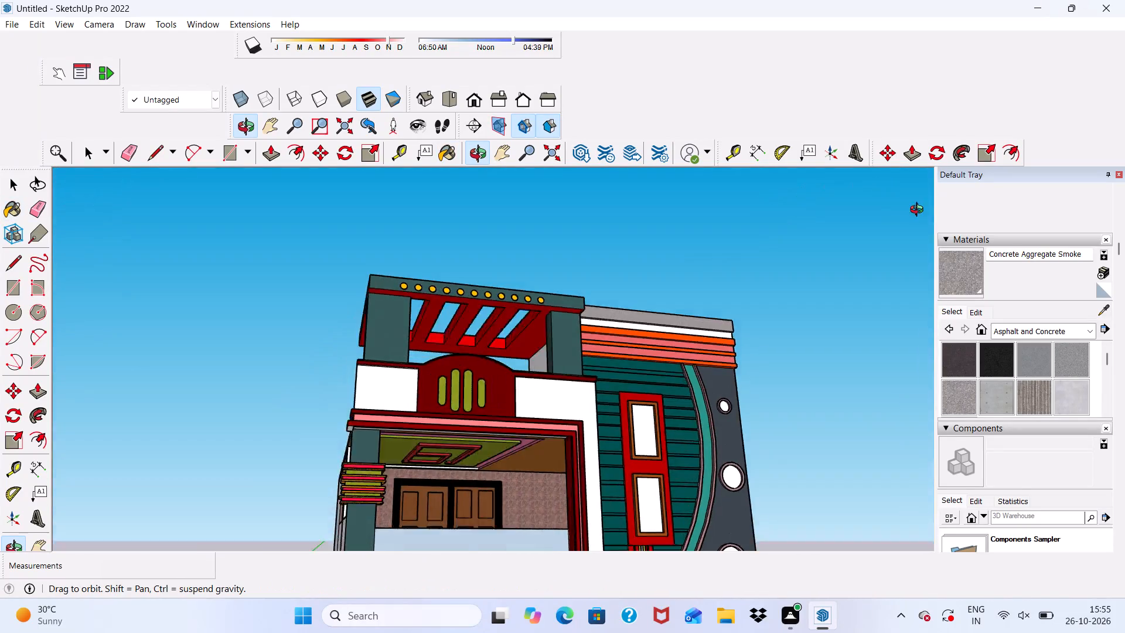
{"action": "middle_click_drag", "start_coordinate": [919, 211], "coordinate": [956, 271]}
{"action": "scroll", "coordinate": [559, 353], "scroll_direction": "up", "scroll_amount": 9}
{"action": "left_click", "coordinate": [538, 356]}
{"action": "scroll", "coordinate": [479, 357], "scroll_direction": "down", "scroll_amount": 5}
{"action": "middle_click_drag", "start_coordinate": [572, 406], "coordinate": [488, 319]}
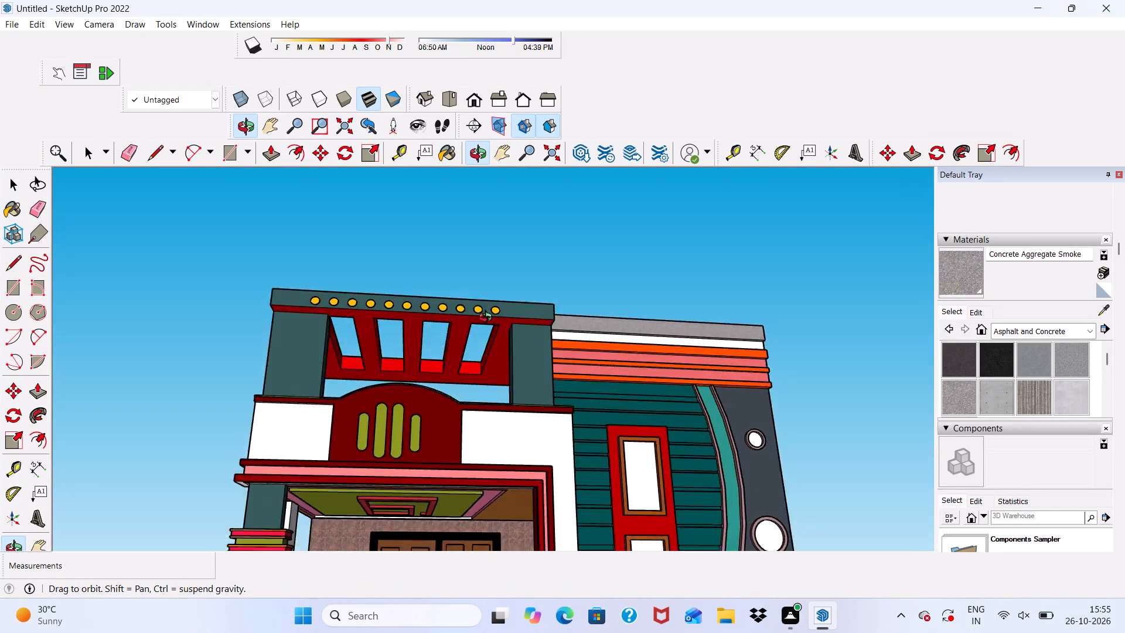
{"action": "middle_click_drag", "start_coordinate": [488, 319], "coordinate": [445, 373]}
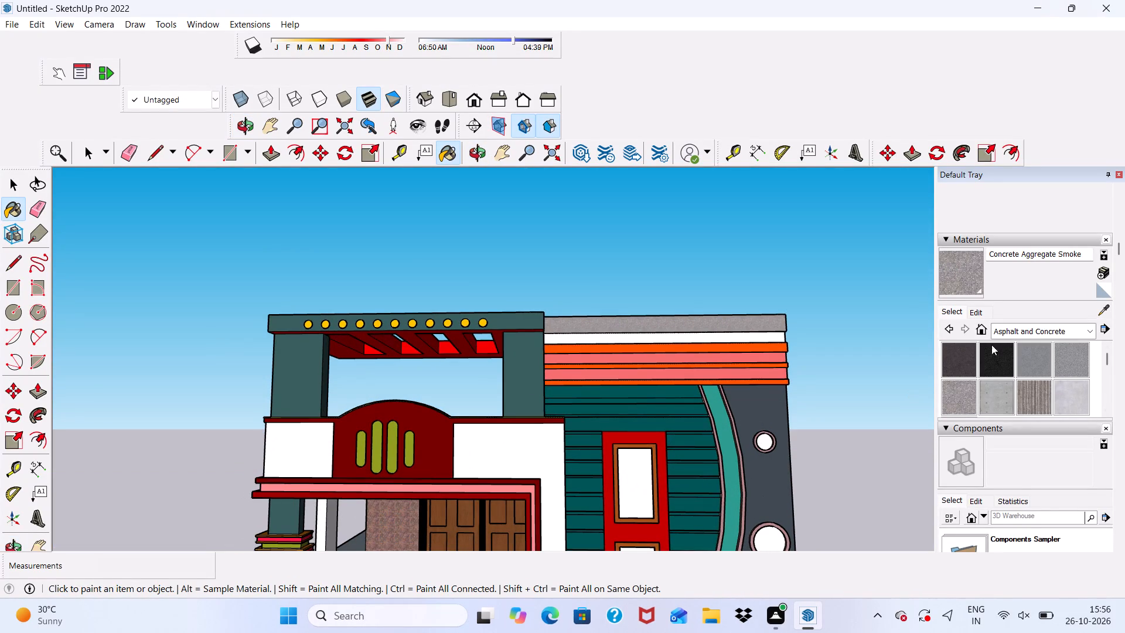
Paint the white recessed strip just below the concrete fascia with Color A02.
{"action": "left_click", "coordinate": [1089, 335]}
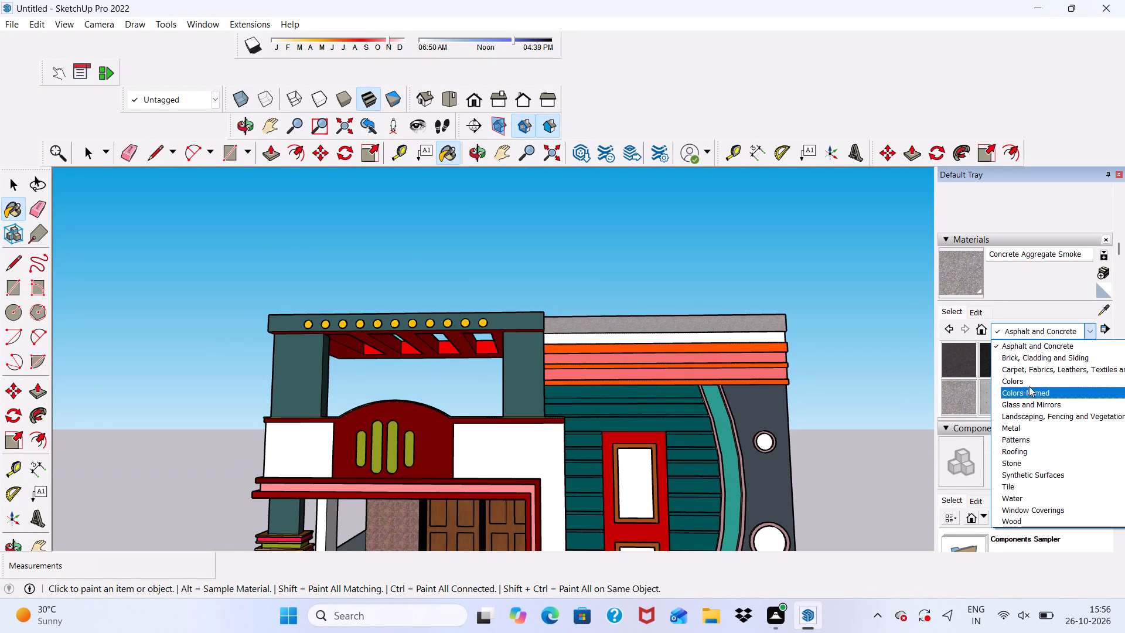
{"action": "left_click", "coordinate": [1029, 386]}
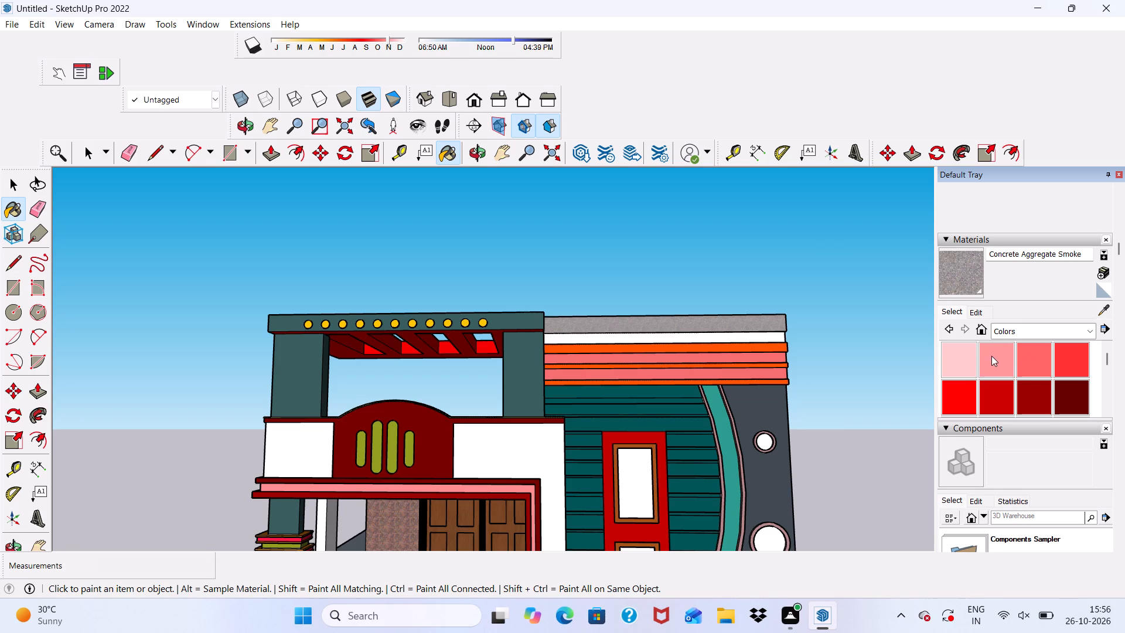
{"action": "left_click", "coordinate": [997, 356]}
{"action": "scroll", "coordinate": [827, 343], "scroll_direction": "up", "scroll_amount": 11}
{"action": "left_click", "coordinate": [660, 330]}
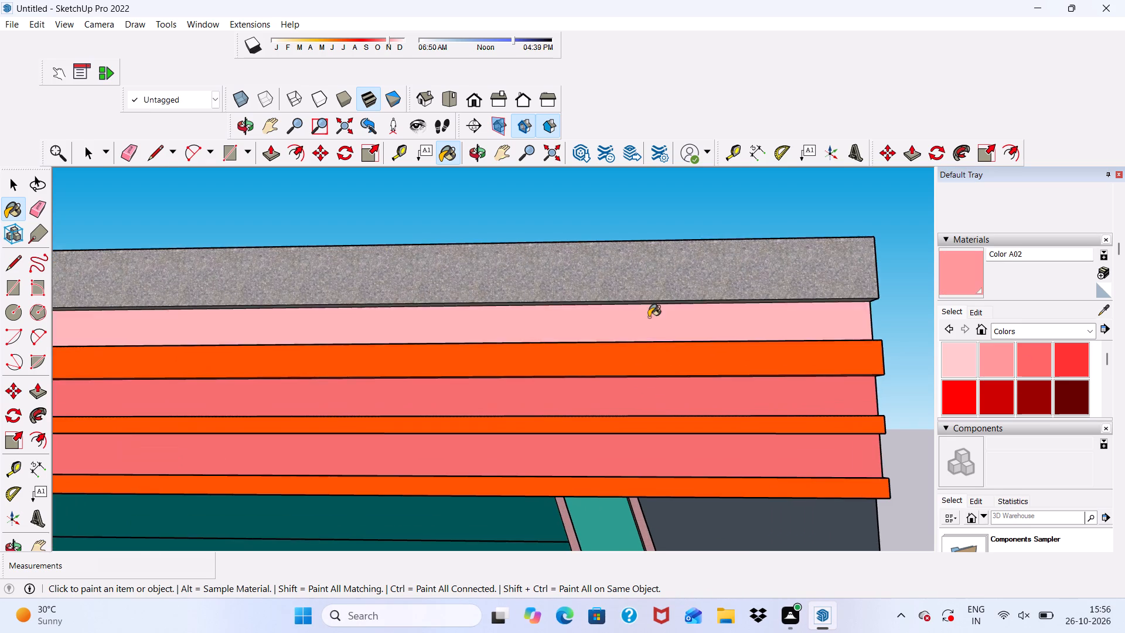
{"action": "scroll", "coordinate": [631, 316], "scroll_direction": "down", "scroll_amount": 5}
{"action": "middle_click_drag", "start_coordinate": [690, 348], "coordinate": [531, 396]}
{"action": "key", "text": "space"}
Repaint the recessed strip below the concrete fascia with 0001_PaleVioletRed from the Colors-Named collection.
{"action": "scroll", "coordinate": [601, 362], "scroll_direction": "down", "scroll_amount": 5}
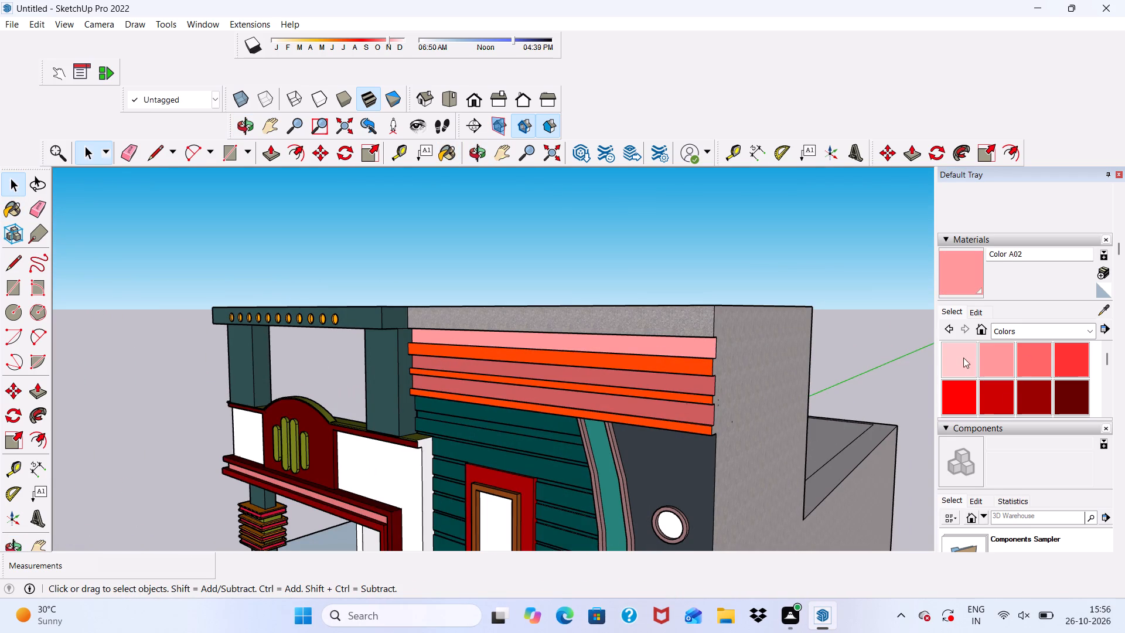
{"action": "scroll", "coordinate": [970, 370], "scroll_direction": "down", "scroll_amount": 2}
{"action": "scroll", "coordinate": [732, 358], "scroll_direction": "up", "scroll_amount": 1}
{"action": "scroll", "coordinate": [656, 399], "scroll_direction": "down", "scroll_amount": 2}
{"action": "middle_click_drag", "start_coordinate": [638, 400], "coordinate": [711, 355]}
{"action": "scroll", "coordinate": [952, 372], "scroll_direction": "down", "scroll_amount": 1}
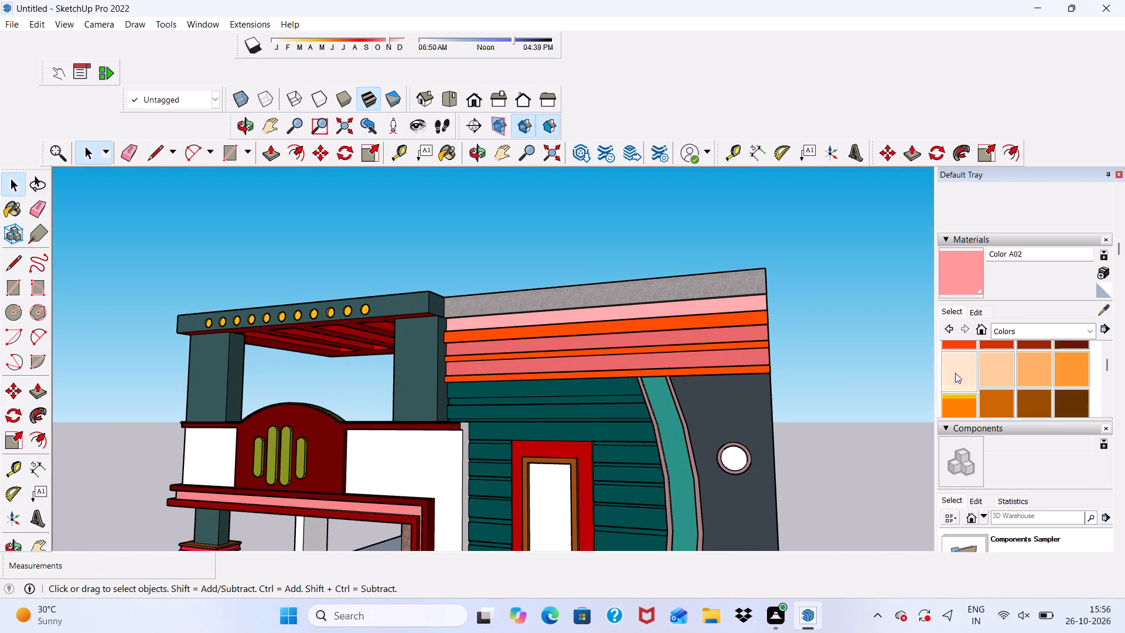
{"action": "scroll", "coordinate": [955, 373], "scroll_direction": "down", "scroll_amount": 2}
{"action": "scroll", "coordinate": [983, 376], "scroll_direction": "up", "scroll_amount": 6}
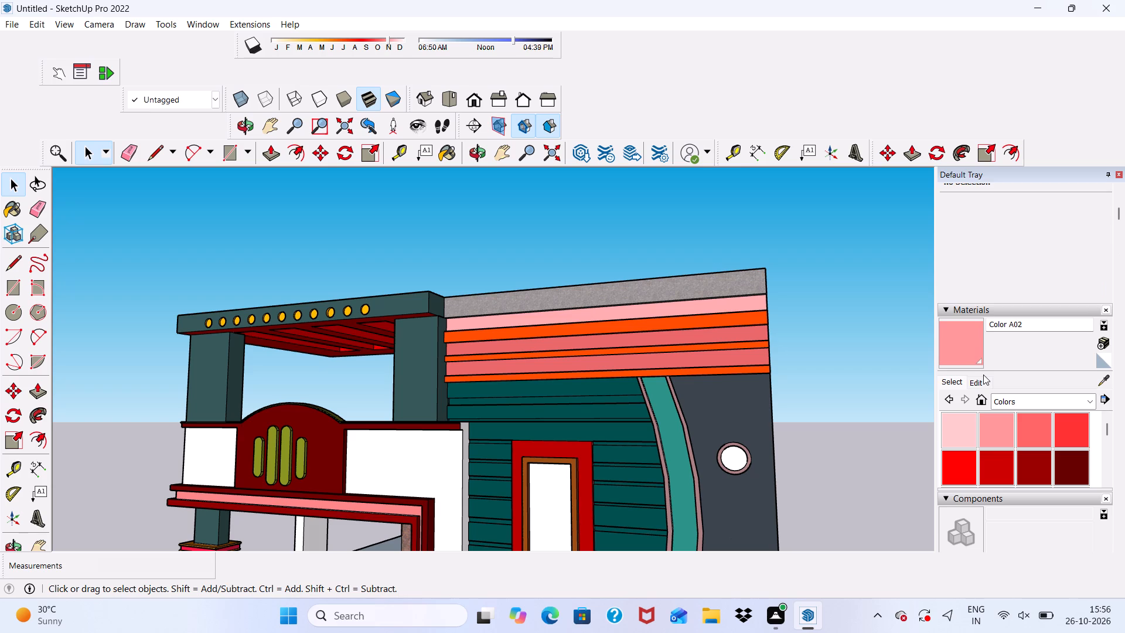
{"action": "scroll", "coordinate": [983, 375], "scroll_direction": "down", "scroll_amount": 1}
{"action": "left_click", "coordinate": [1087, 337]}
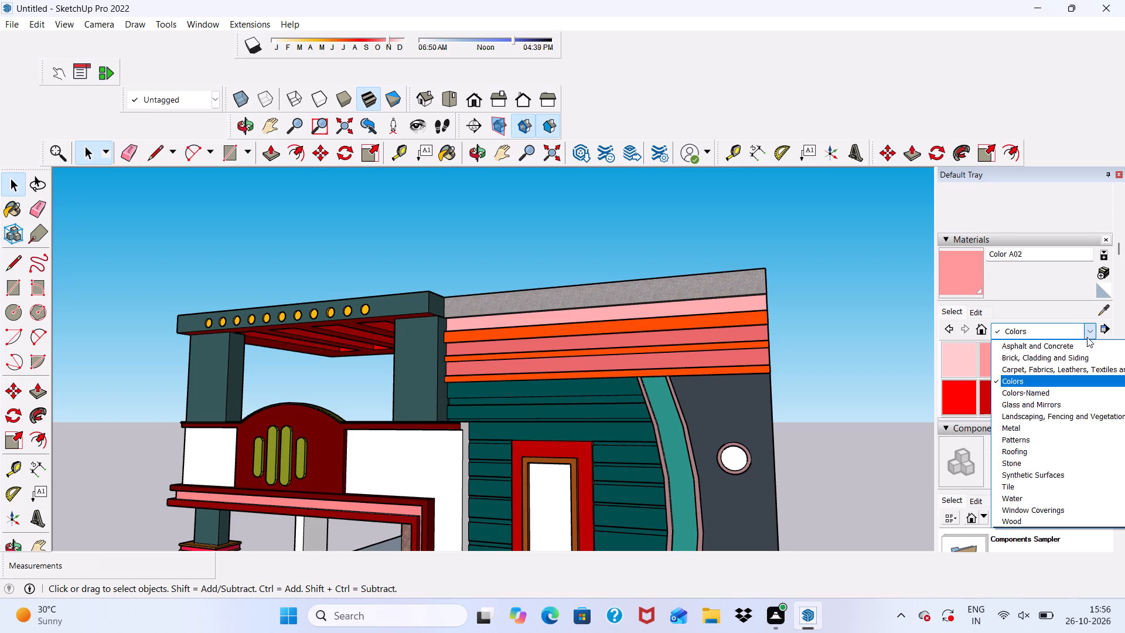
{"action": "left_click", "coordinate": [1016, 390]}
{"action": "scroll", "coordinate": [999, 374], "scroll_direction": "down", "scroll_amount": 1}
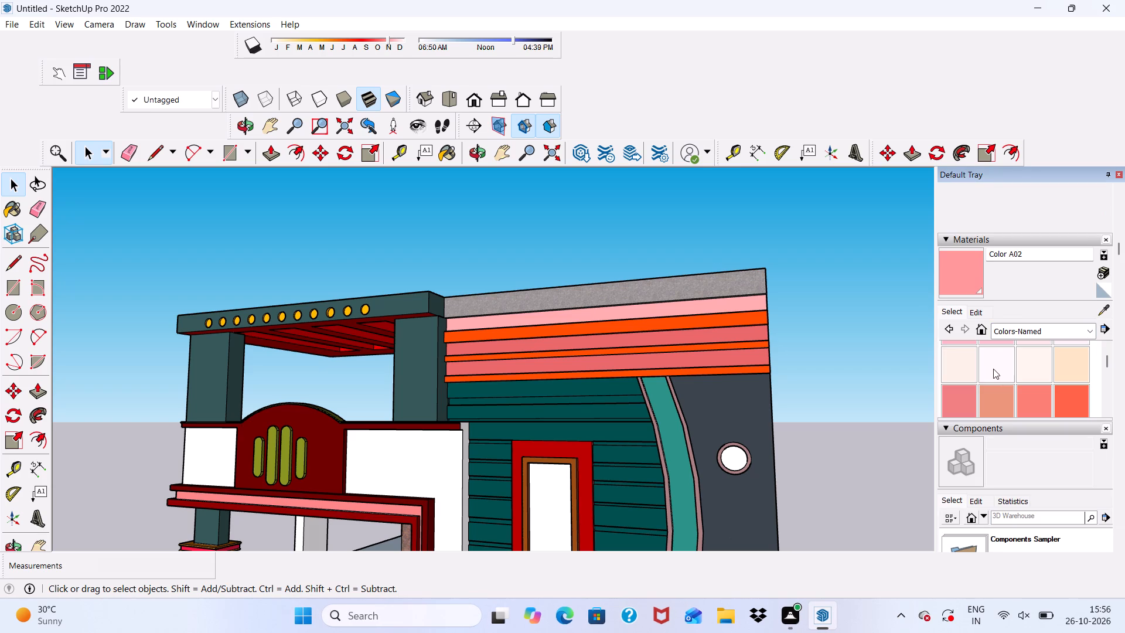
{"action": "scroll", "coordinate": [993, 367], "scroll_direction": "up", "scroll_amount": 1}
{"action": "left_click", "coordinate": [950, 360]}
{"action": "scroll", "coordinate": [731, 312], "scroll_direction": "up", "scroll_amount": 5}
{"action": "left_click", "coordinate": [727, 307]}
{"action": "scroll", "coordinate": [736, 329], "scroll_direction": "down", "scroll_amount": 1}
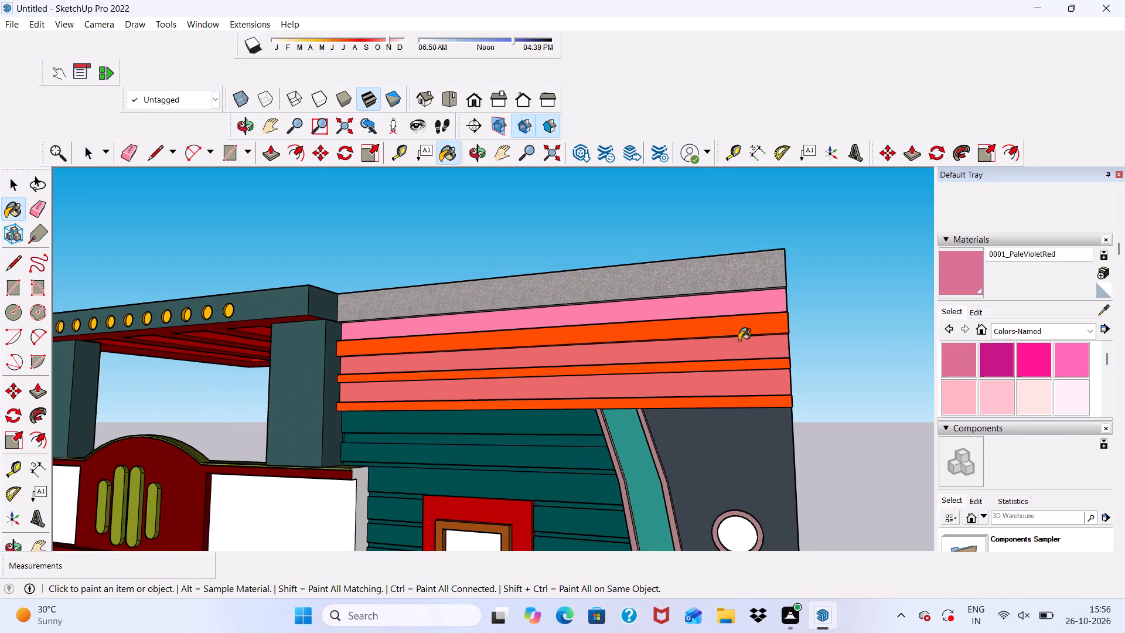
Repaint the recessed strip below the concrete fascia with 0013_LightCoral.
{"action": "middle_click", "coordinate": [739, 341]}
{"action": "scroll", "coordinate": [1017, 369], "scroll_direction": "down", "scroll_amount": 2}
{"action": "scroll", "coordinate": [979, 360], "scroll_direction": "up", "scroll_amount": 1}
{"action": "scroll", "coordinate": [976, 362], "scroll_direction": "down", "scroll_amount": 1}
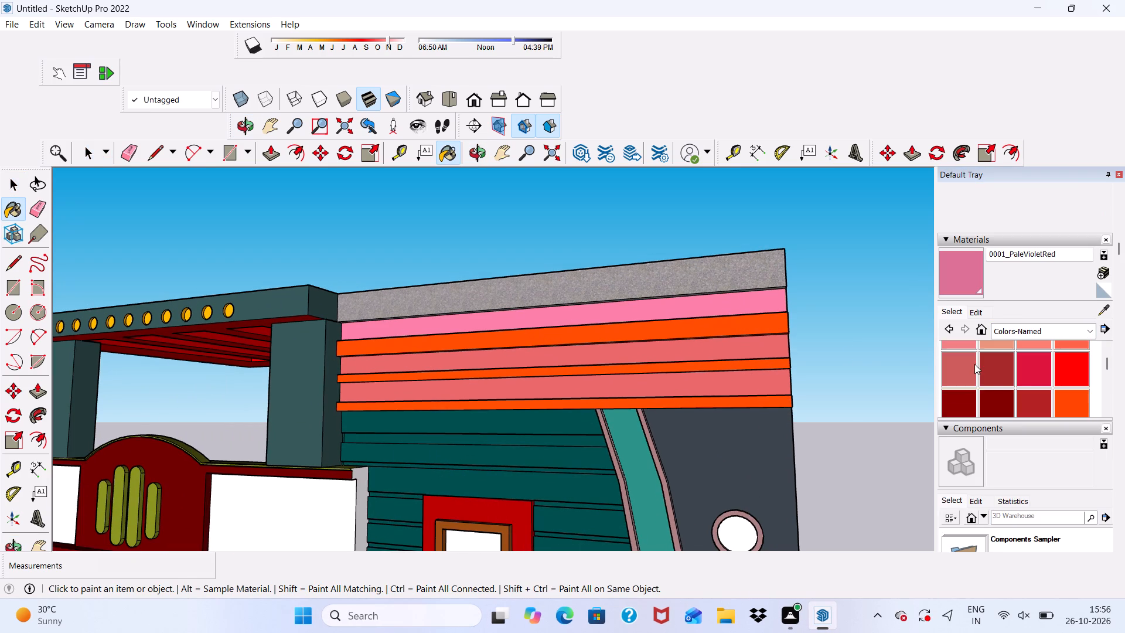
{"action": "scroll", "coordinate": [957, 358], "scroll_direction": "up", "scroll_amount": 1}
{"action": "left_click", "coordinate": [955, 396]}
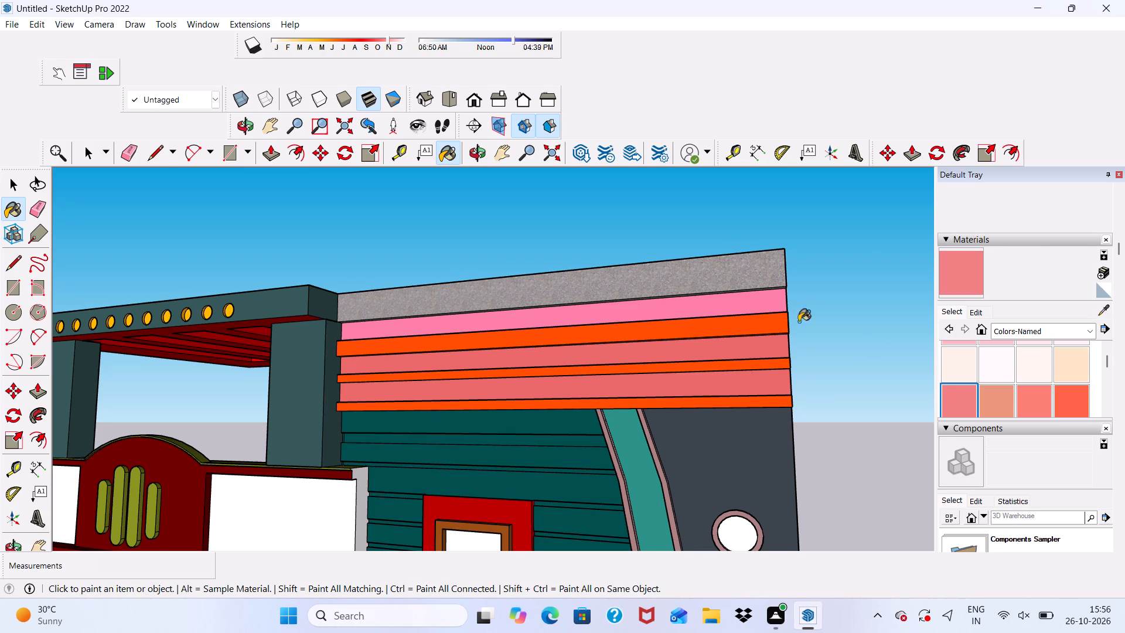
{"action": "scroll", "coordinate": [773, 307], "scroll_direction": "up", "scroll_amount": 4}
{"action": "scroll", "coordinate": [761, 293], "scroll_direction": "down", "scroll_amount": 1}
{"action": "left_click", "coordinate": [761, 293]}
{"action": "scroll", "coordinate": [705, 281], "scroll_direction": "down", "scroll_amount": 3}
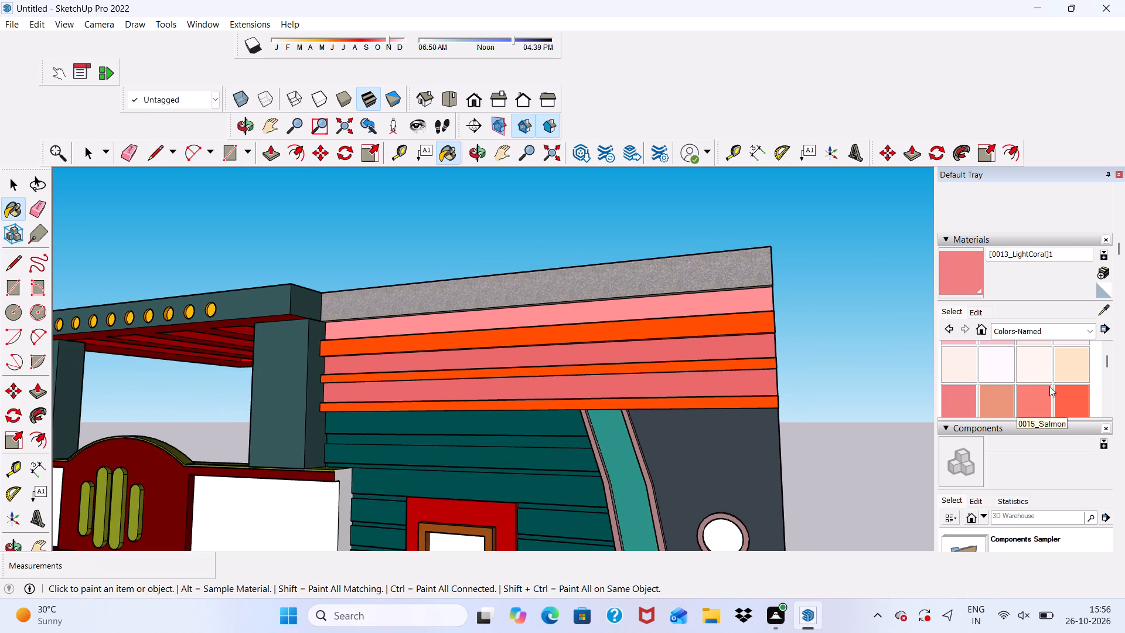
Repaint the recessed strip below the concrete fascia with 0017_IndianRed to match the other strips.
{"action": "scroll", "coordinate": [1039, 386], "scroll_direction": "down", "scroll_amount": 1}
{"action": "left_click", "coordinate": [963, 370]}
{"action": "scroll", "coordinate": [762, 311], "scroll_direction": "up", "scroll_amount": 4}
{"action": "left_click", "coordinate": [746, 301]}
{"action": "scroll", "coordinate": [753, 313], "scroll_direction": "down", "scroll_amount": 4}
{"action": "scroll", "coordinate": [695, 338], "scroll_direction": "up", "scroll_amount": 1}
Examine the painted parapet and the whole front elevation from several angles for parts still left white.
{"action": "middle_click_drag", "start_coordinate": [694, 338], "coordinate": [896, 372]}
{"action": "key", "text": "space"}
{"action": "scroll", "coordinate": [717, 336], "scroll_direction": "down", "scroll_amount": 3}
{"action": "middle_click_drag", "start_coordinate": [700, 393], "coordinate": [448, 236]}
{"action": "scroll", "coordinate": [478, 257], "scroll_direction": "up", "scroll_amount": 1}
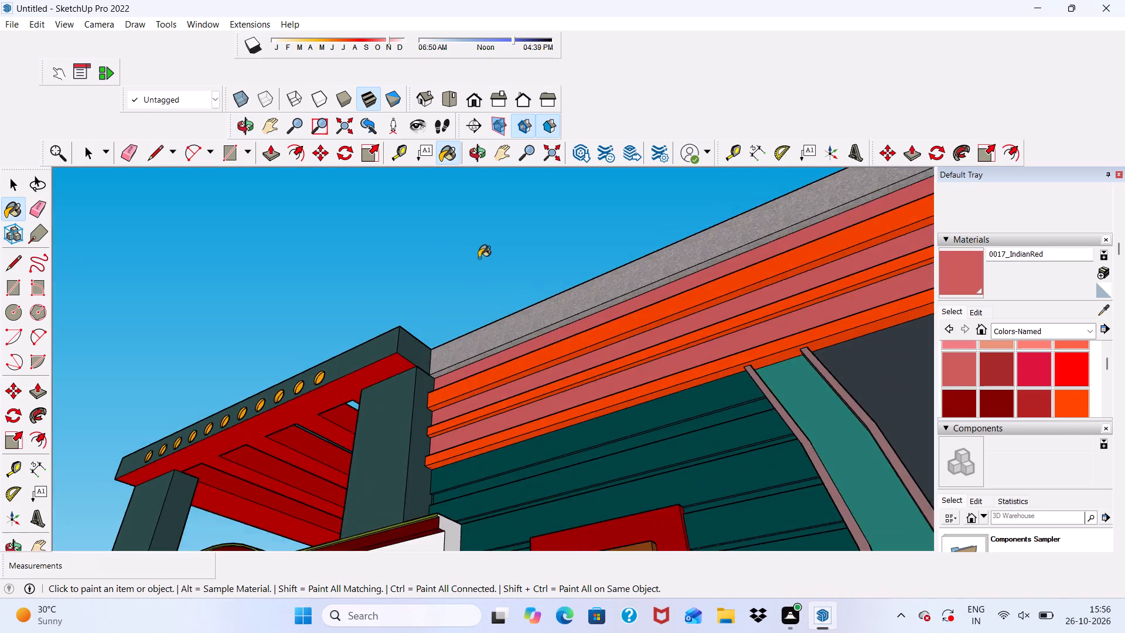
{"action": "scroll", "coordinate": [479, 264], "scroll_direction": "down", "scroll_amount": 6}
{"action": "middle_click_drag", "start_coordinate": [574, 348], "coordinate": [796, 380]}
{"action": "scroll", "coordinate": [600, 401], "scroll_direction": "down", "scroll_amount": 4}
{"action": "middle_click_drag", "start_coordinate": [587, 450], "coordinate": [531, 558]}
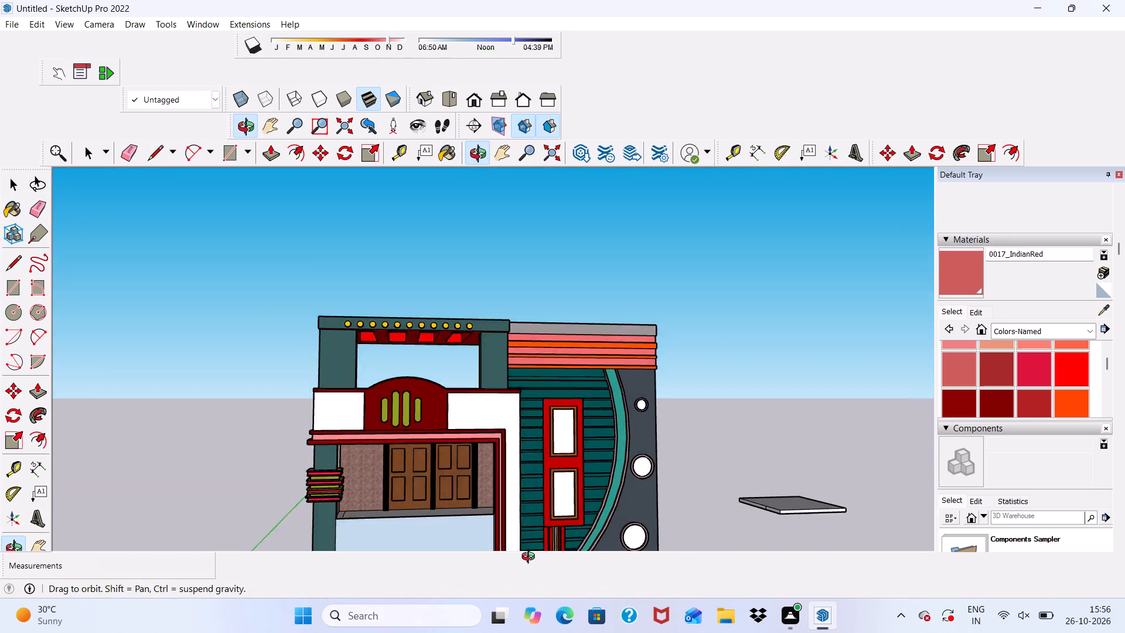
{"action": "middle_click_drag", "start_coordinate": [531, 558], "coordinate": [503, 565]}
{"action": "scroll", "coordinate": [513, 380], "scroll_direction": "up", "scroll_amount": 1}
{"action": "scroll", "coordinate": [538, 358], "scroll_direction": "down", "scroll_amount": 5}
{"action": "middle_click_drag", "start_coordinate": [485, 403], "coordinate": [458, 331]}
{"action": "scroll", "coordinate": [482, 332], "scroll_direction": "down", "scroll_amount": 2}
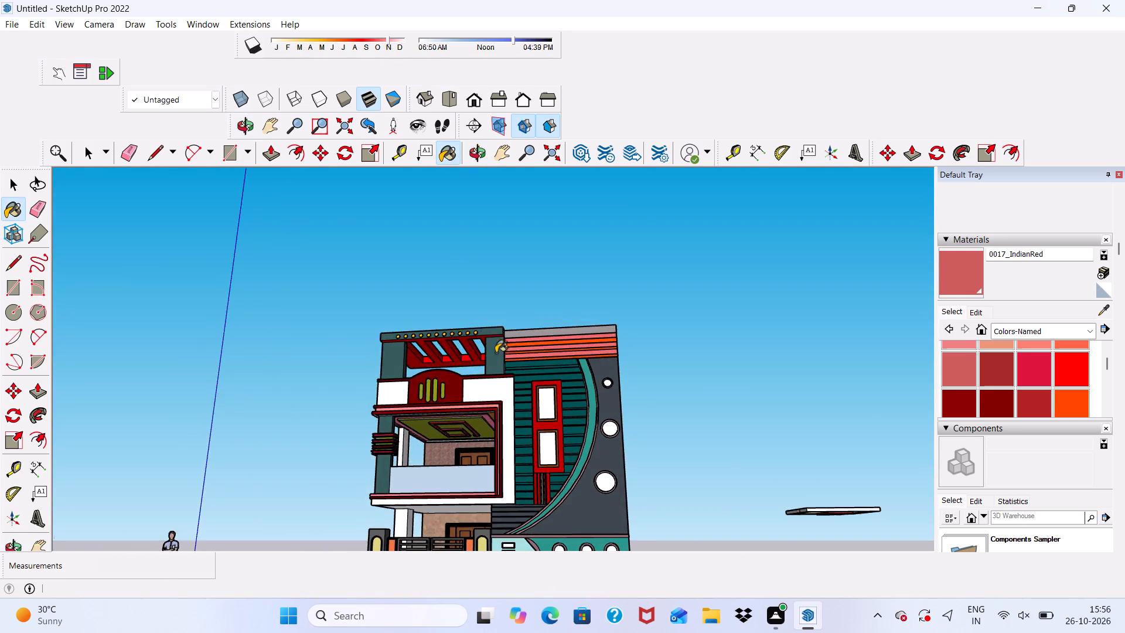
Examine the front elevation and the open side of the balcony for surfaces still left unpainted.
{"action": "scroll", "coordinate": [496, 353], "scroll_direction": "down", "scroll_amount": 3}
{"action": "middle_click_drag", "start_coordinate": [523, 387], "coordinate": [570, 540]}
{"action": "scroll", "coordinate": [503, 452], "scroll_direction": "up", "scroll_amount": 10}
{"action": "scroll", "coordinate": [449, 435], "scroll_direction": "down", "scroll_amount": 4}
{"action": "middle_click_drag", "start_coordinate": [455, 461], "coordinate": [425, 358]}
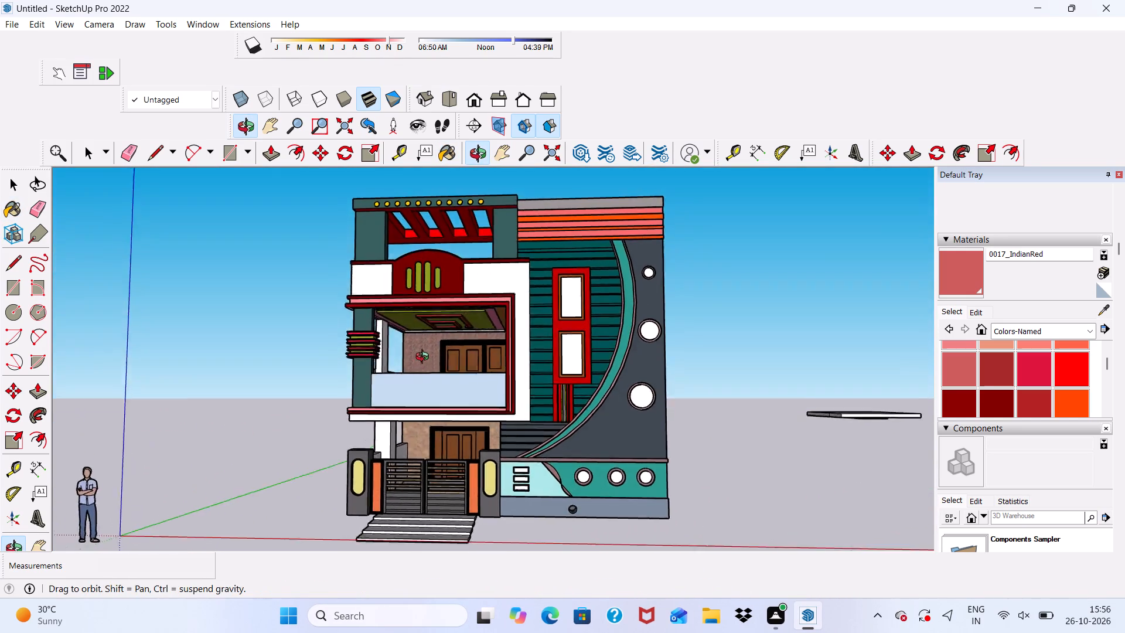
{"action": "middle_click_drag", "start_coordinate": [425, 358], "coordinate": [325, 392]}
{"action": "scroll", "coordinate": [325, 392], "scroll_direction": "up", "scroll_amount": 4}
{"action": "scroll", "coordinate": [549, 437], "scroll_direction": "up", "scroll_amount": 3}
{"action": "scroll", "coordinate": [520, 341], "scroll_direction": "down", "scroll_amount": 2}
{"action": "middle_click_drag", "start_coordinate": [486, 351], "coordinate": [714, 373]}
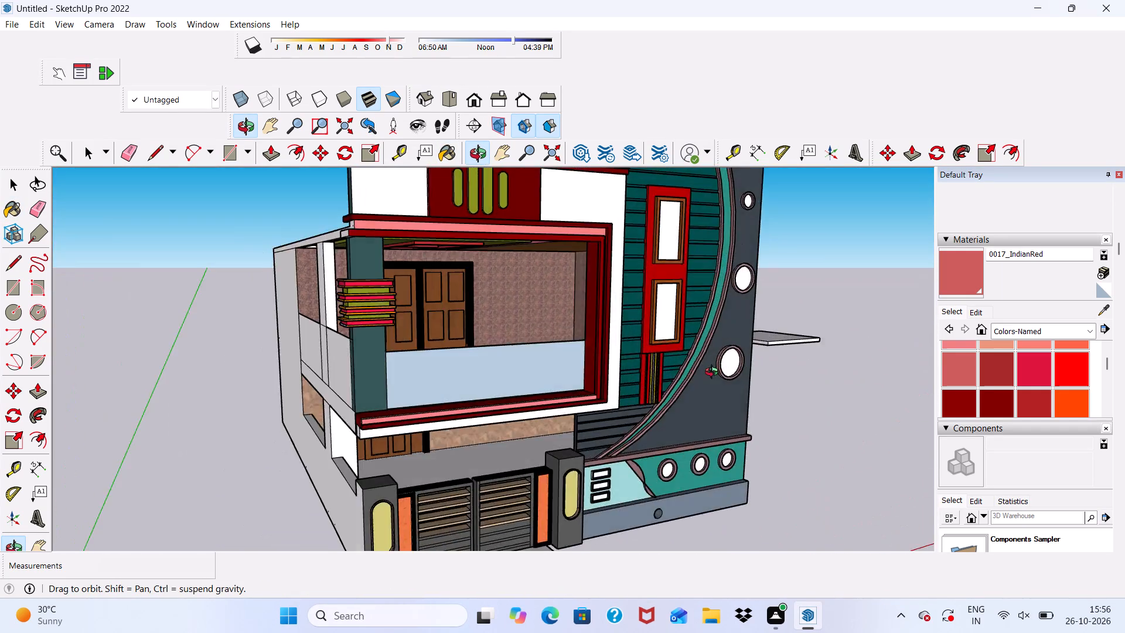
{"action": "middle_click_drag", "start_coordinate": [714, 373], "coordinate": [853, 376]}
{"action": "scroll", "coordinate": [268, 475], "scroll_direction": "down", "scroll_amount": 4}
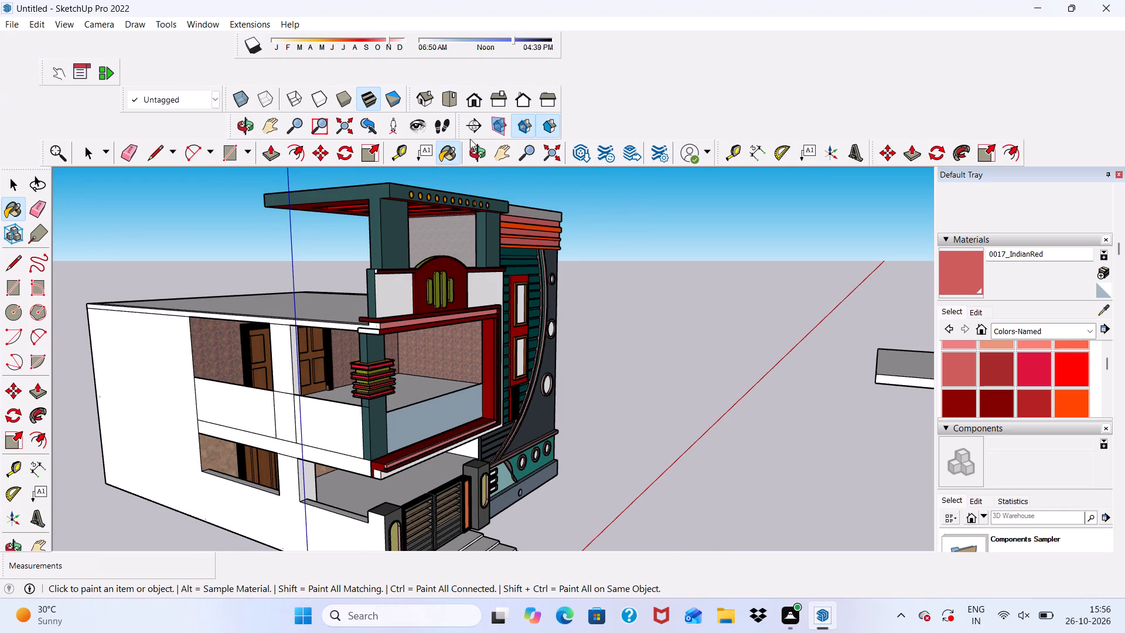
Paint the first-floor balcony's front railing panel with Translucent Resin Crush Gray from the Glass and Mirrors collection.
{"action": "left_click", "coordinate": [954, 306]}
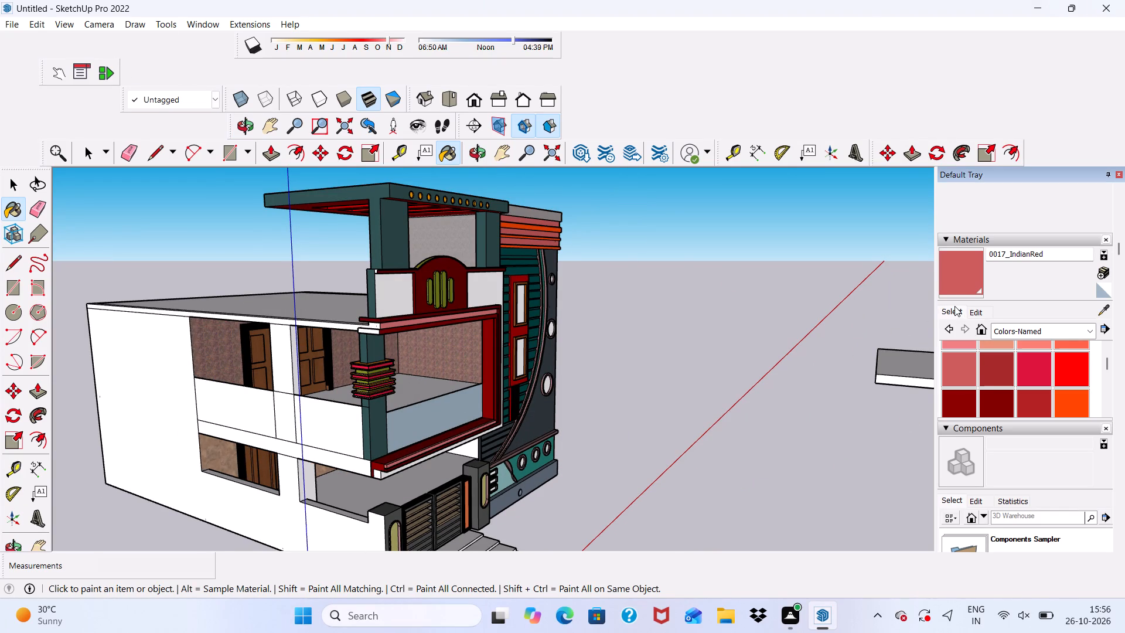
{"action": "left_click", "coordinate": [960, 308]}
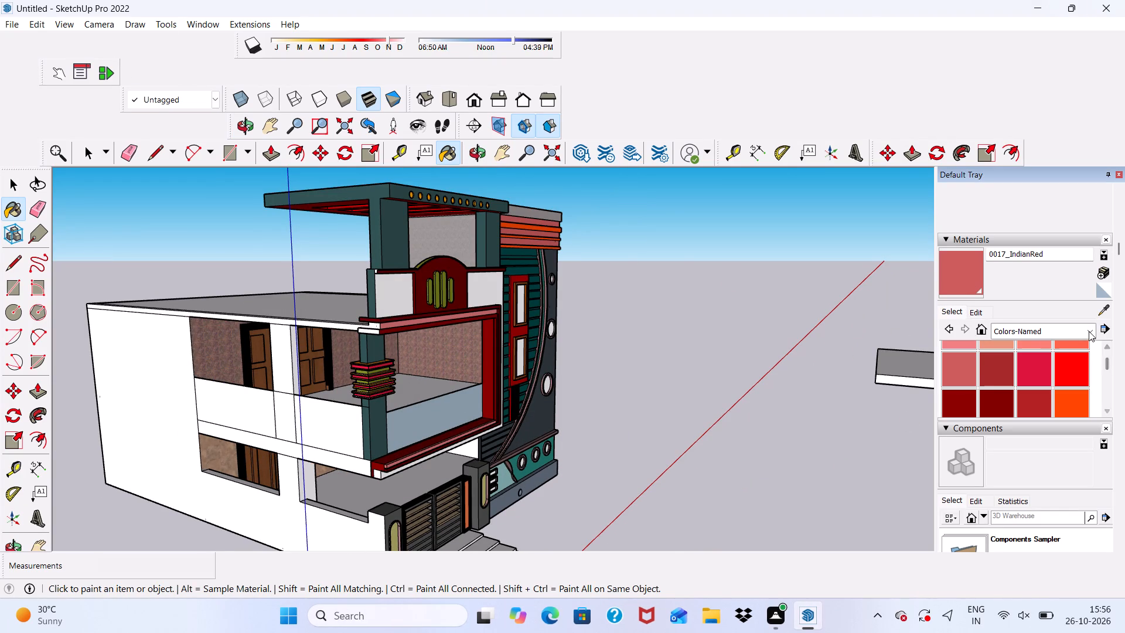
{"action": "left_click", "coordinate": [1089, 331]}
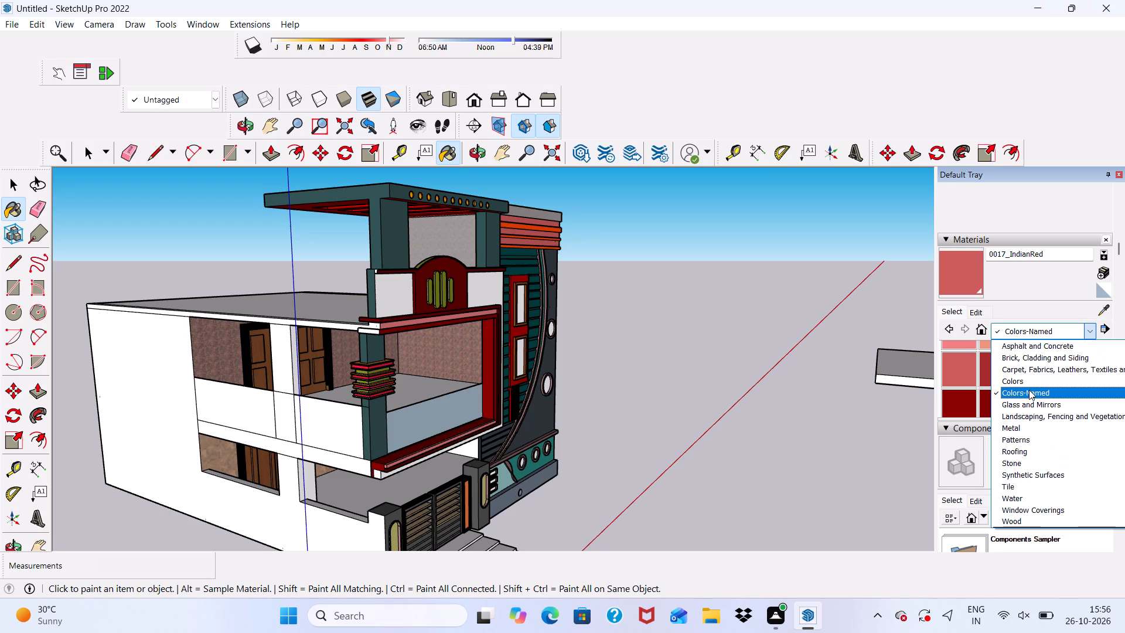
{"action": "left_click", "coordinate": [1029, 390]}
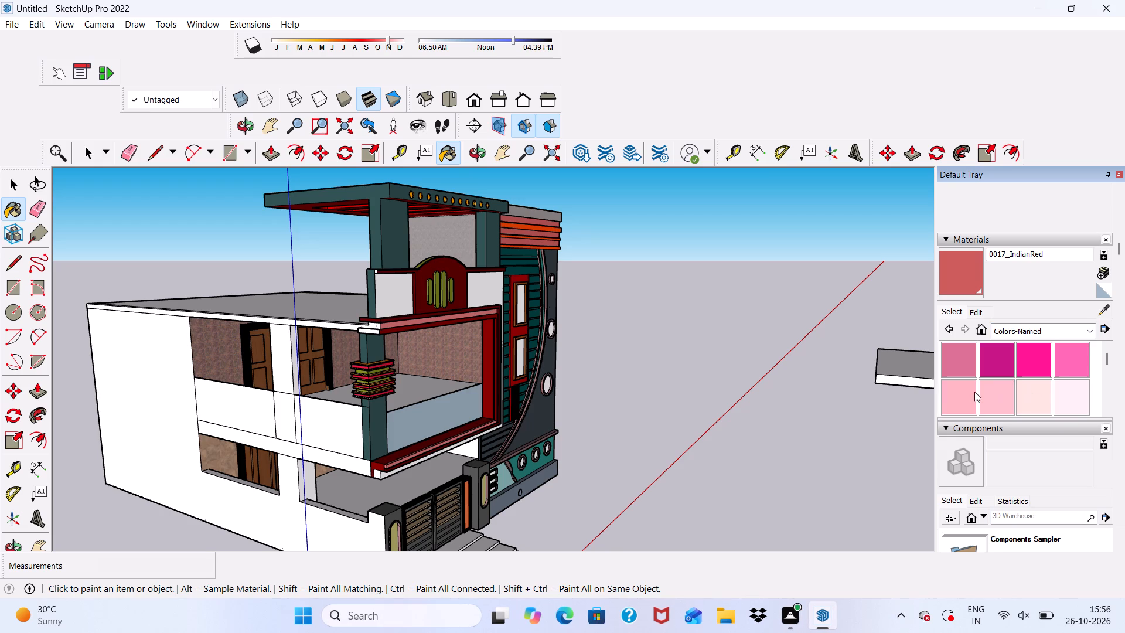
{"action": "left_click", "coordinate": [1085, 326]}
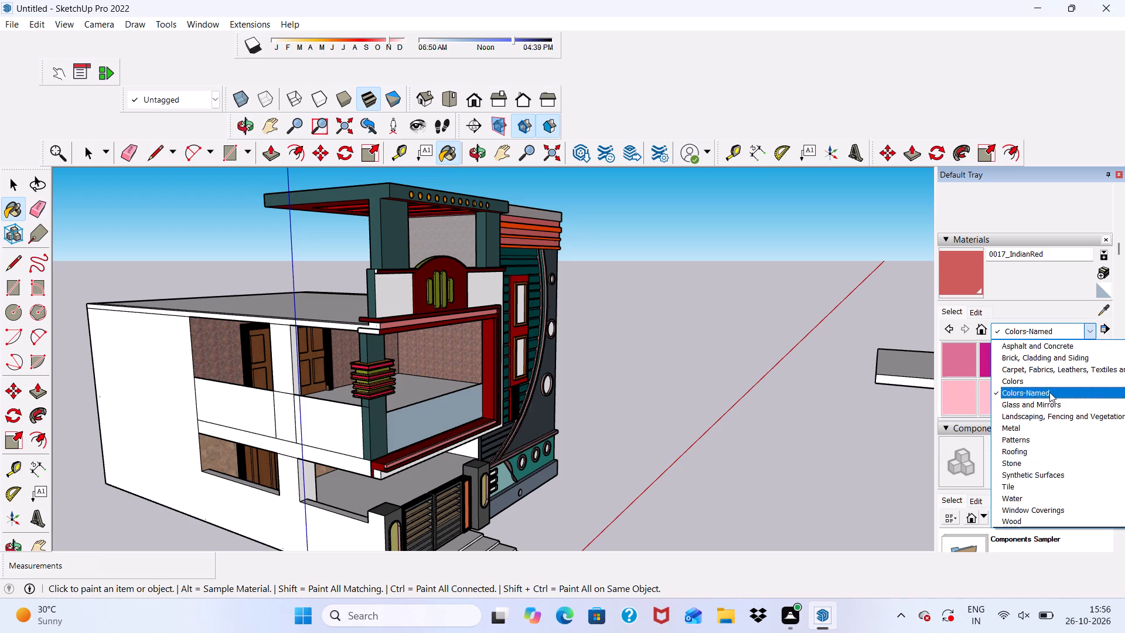
{"action": "left_click", "coordinate": [1042, 403]}
{"action": "scroll", "coordinate": [1042, 384], "scroll_direction": "down", "scroll_amount": 1}
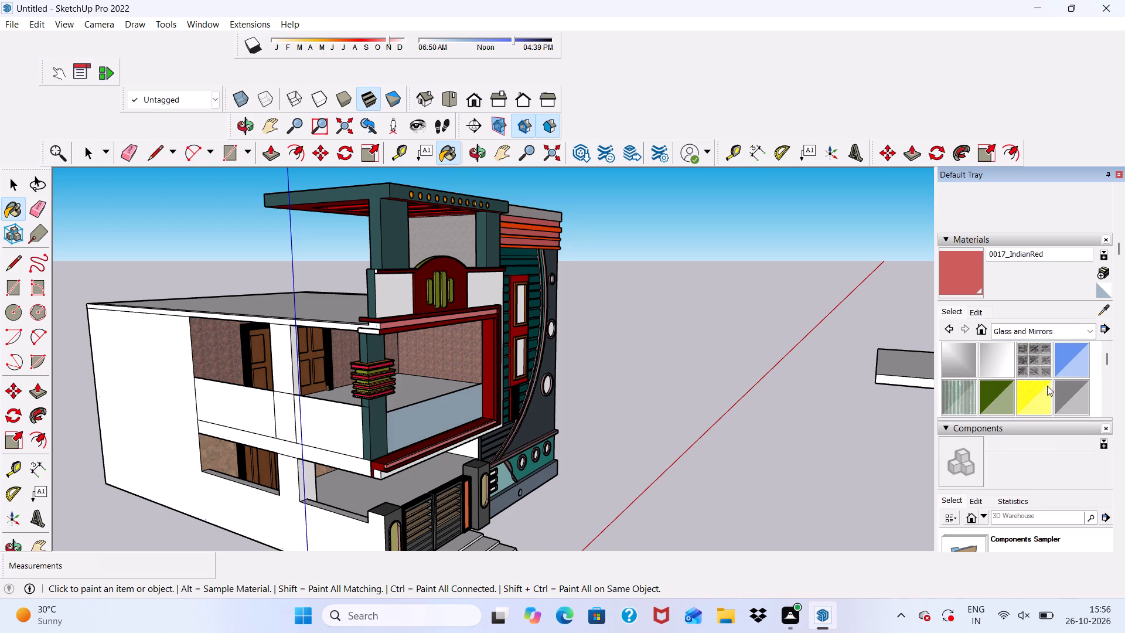
{"action": "left_click", "coordinate": [1070, 364]}
{"action": "scroll", "coordinate": [662, 362], "scroll_direction": "up", "scroll_amount": 3}
{"action": "scroll", "coordinate": [245, 441], "scroll_direction": "up", "scroll_amount": 3}
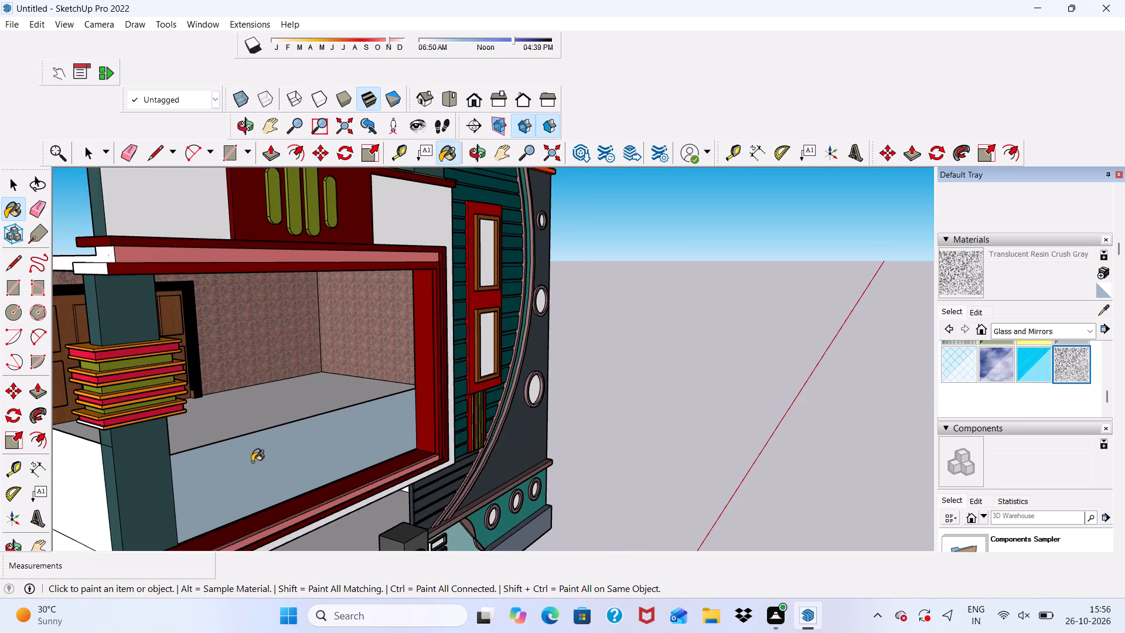
{"action": "left_click", "coordinate": [252, 462]}
Paint the two side railing panels of the first-floor balcony, either side of the white column, with Translucent Resin Crush Gray.
{"action": "scroll", "coordinate": [337, 467], "scroll_direction": "down", "scroll_amount": 1}
{"action": "middle_click_drag", "start_coordinate": [347, 469], "coordinate": [55, 444]}
{"action": "scroll", "coordinate": [179, 396], "scroll_direction": "up", "scroll_amount": 5}
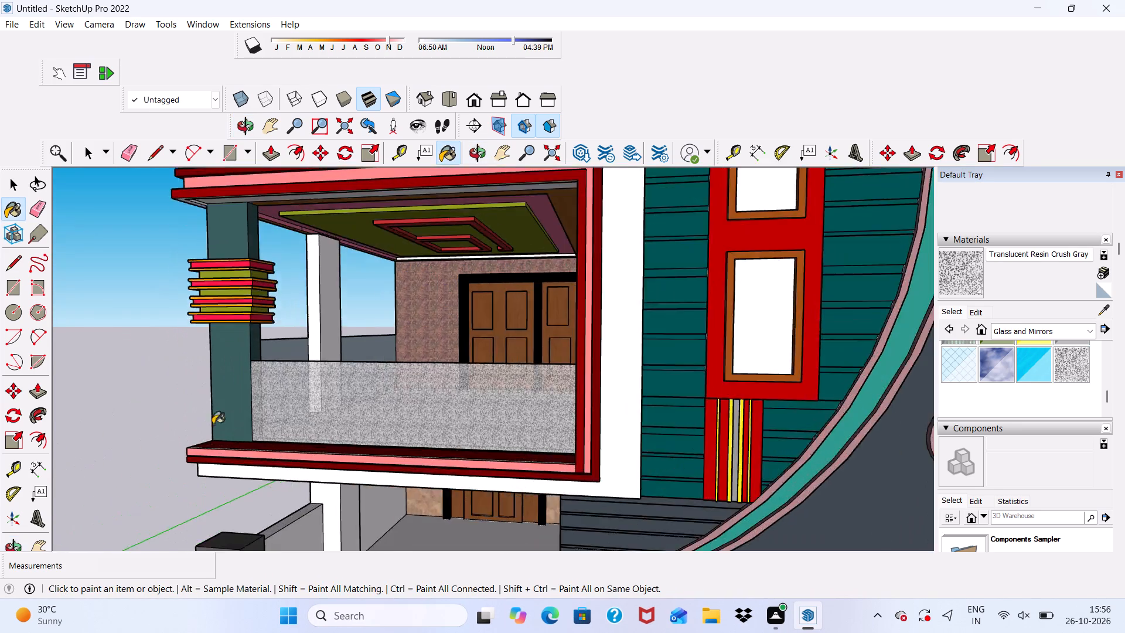
{"action": "scroll", "coordinate": [213, 424], "scroll_direction": "up", "scroll_amount": 13}
{"action": "middle_click_drag", "start_coordinate": [411, 406], "coordinate": [679, 440]}
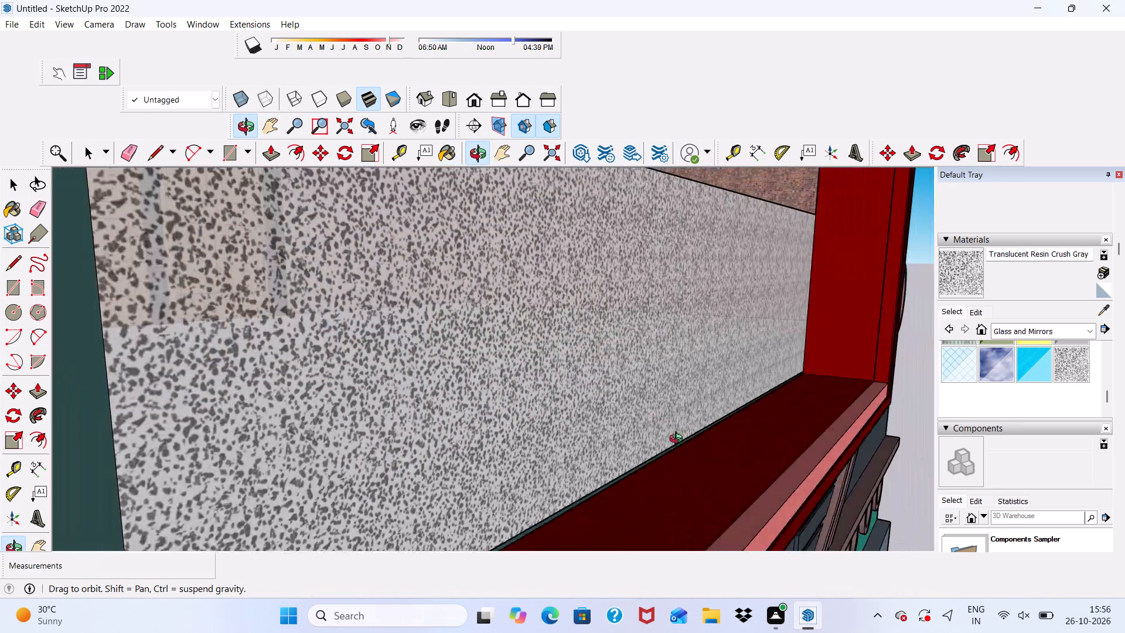
{"action": "middle_click_drag", "start_coordinate": [679, 440], "coordinate": [441, 519]}
{"action": "scroll", "coordinate": [425, 468], "scroll_direction": "down", "scroll_amount": 3}
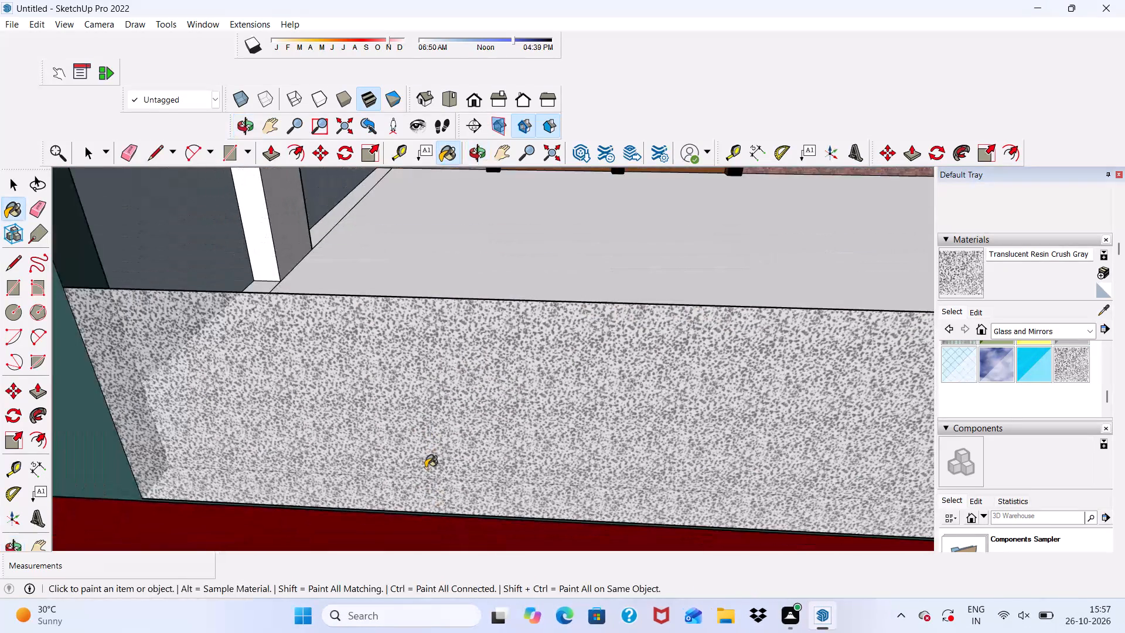
{"action": "middle_click_drag", "start_coordinate": [425, 468], "coordinate": [676, 417]}
{"action": "scroll", "coordinate": [438, 448], "scroll_direction": "down", "scroll_amount": 7}
{"action": "middle_click_drag", "start_coordinate": [386, 507], "coordinate": [400, 505]}
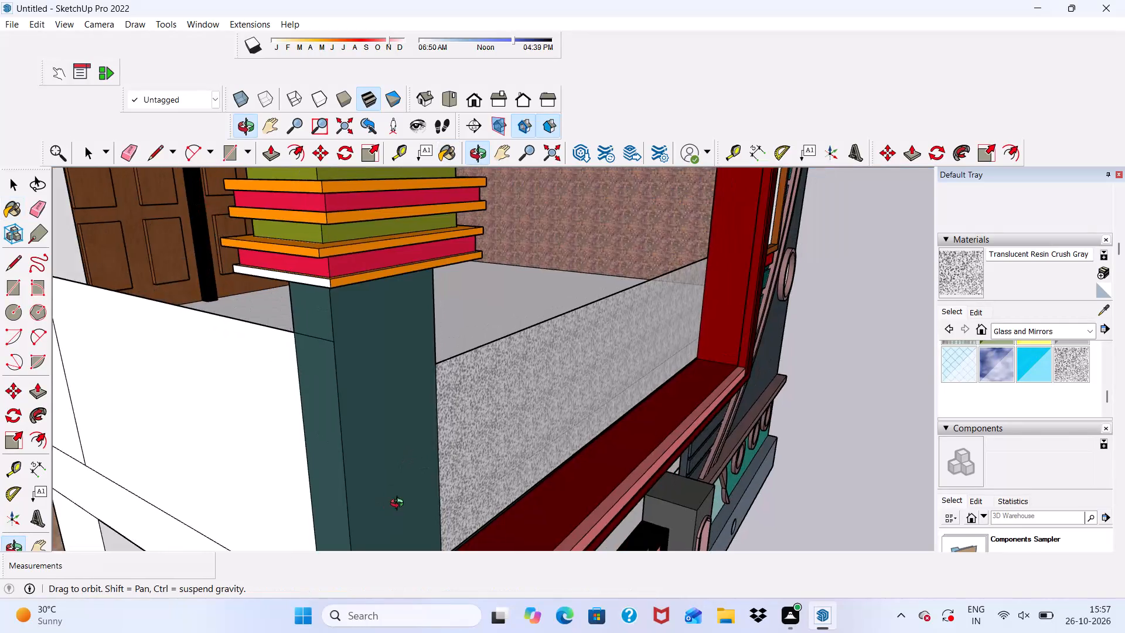
{"action": "middle_click_drag", "start_coordinate": [400, 505], "coordinate": [558, 492]}
{"action": "scroll", "coordinate": [163, 465], "scroll_direction": "up", "scroll_amount": 3}
{"action": "left_click", "coordinate": [248, 433]}
{"action": "scroll", "coordinate": [248, 433], "scroll_direction": "down", "scroll_amount": 2}
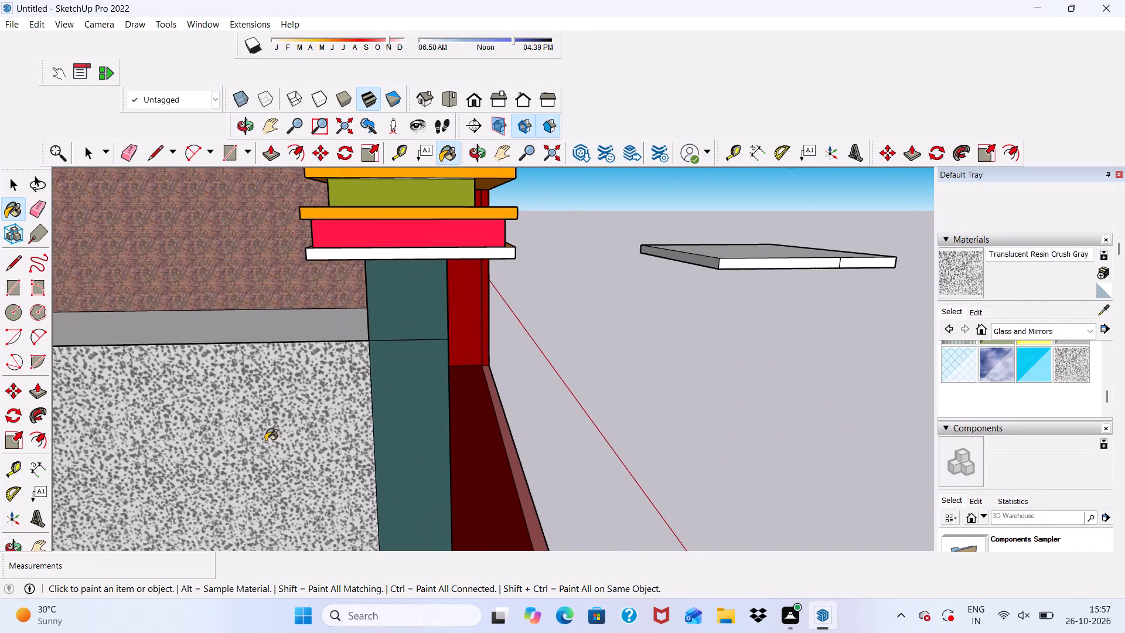
{"action": "scroll", "coordinate": [265, 441], "scroll_direction": "down", "scroll_amount": 10}
{"action": "scroll", "coordinate": [82, 468], "scroll_direction": "up", "scroll_amount": 1}
{"action": "scroll", "coordinate": [91, 472], "scroll_direction": "down", "scroll_amount": 9}
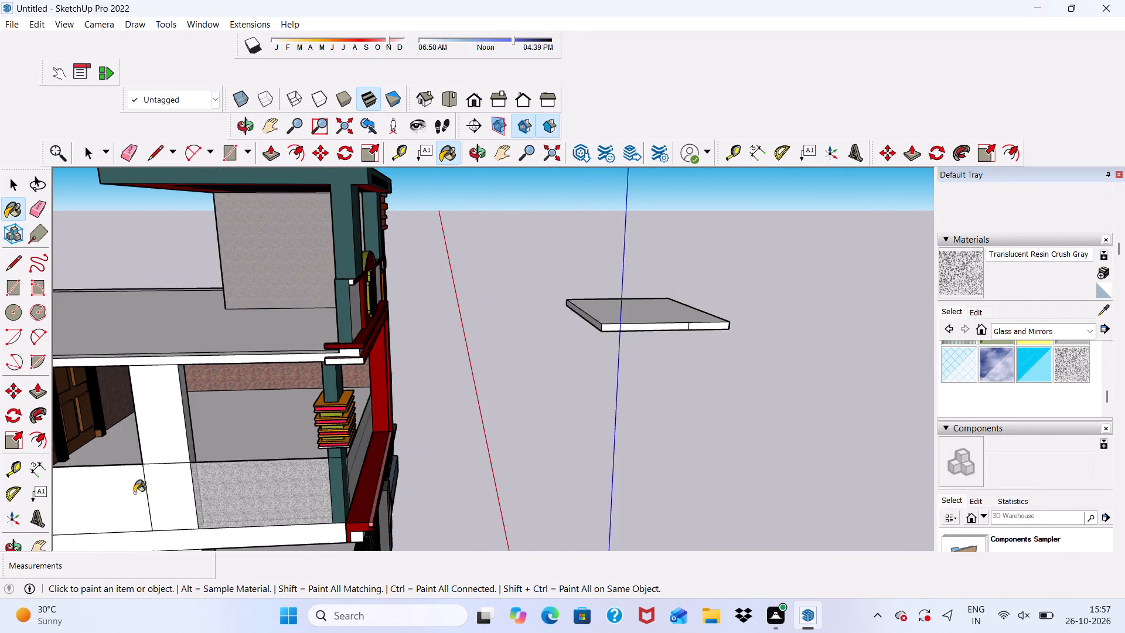
{"action": "scroll", "coordinate": [100, 495], "scroll_direction": "up", "scroll_amount": 3}
{"action": "left_click", "coordinate": [124, 496]}
Set the texture size of the Translucent Resin Crush Gray material to 5' wide.
{"action": "scroll", "coordinate": [163, 498], "scroll_direction": "down", "scroll_amount": 4}
{"action": "middle_click_drag", "start_coordinate": [214, 541], "coordinate": [0, 492]}
{"action": "scroll", "coordinate": [585, 498], "scroll_direction": "up", "scroll_amount": 4}
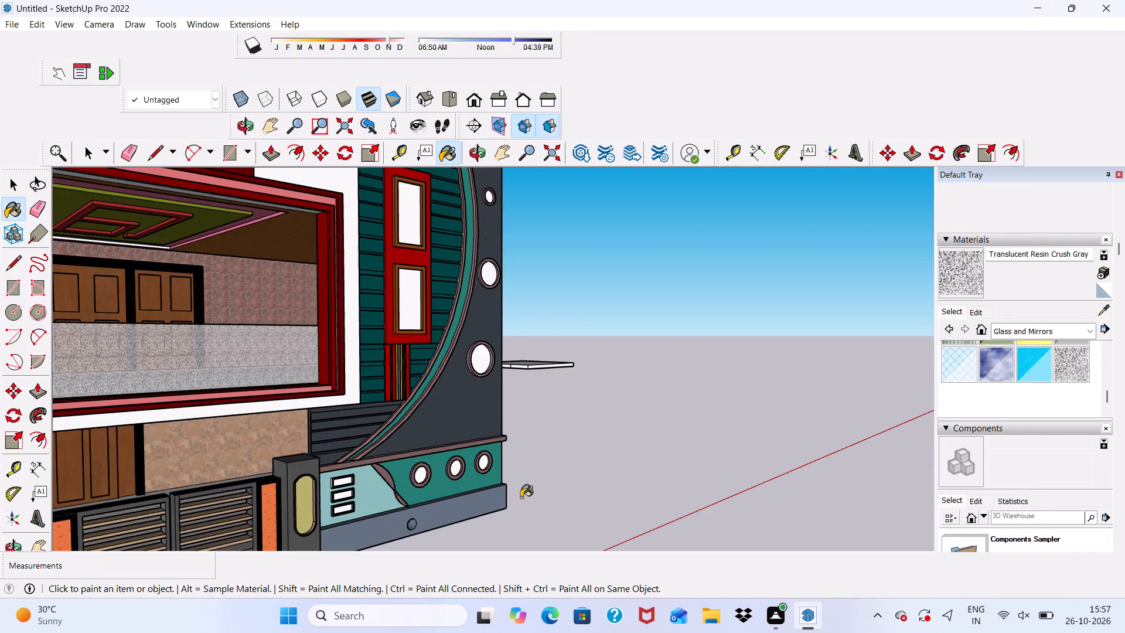
{"action": "middle_click_drag", "start_coordinate": [521, 498], "coordinate": [262, 465]}
{"action": "scroll", "coordinate": [264, 481], "scroll_direction": "up", "scroll_amount": 14}
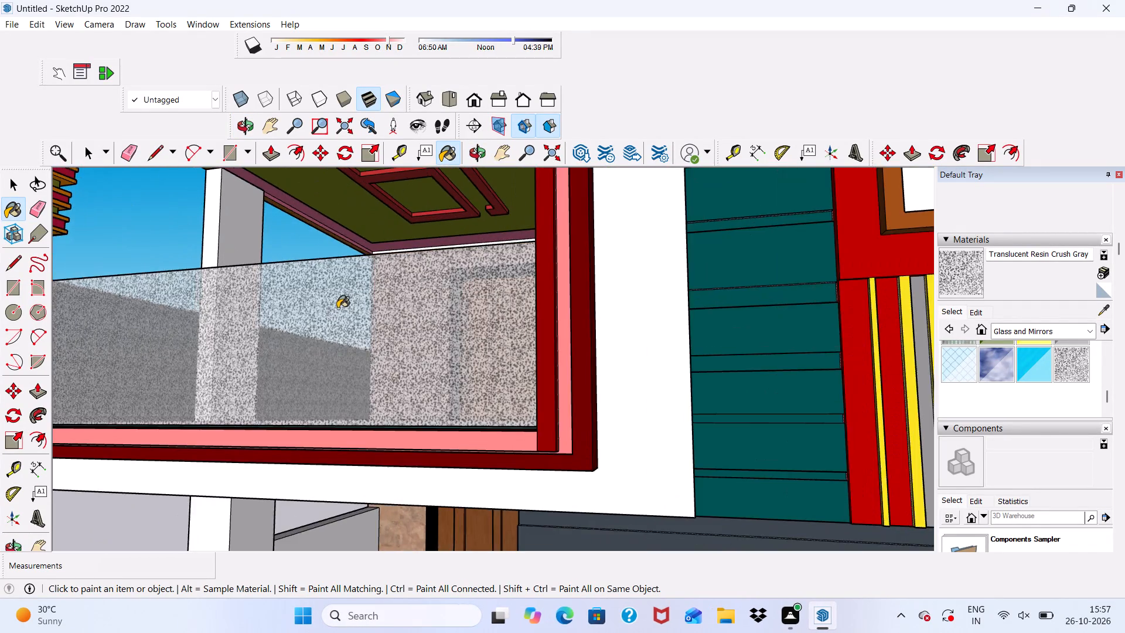
{"action": "middle_click_drag", "start_coordinate": [337, 308], "coordinate": [408, 330]}
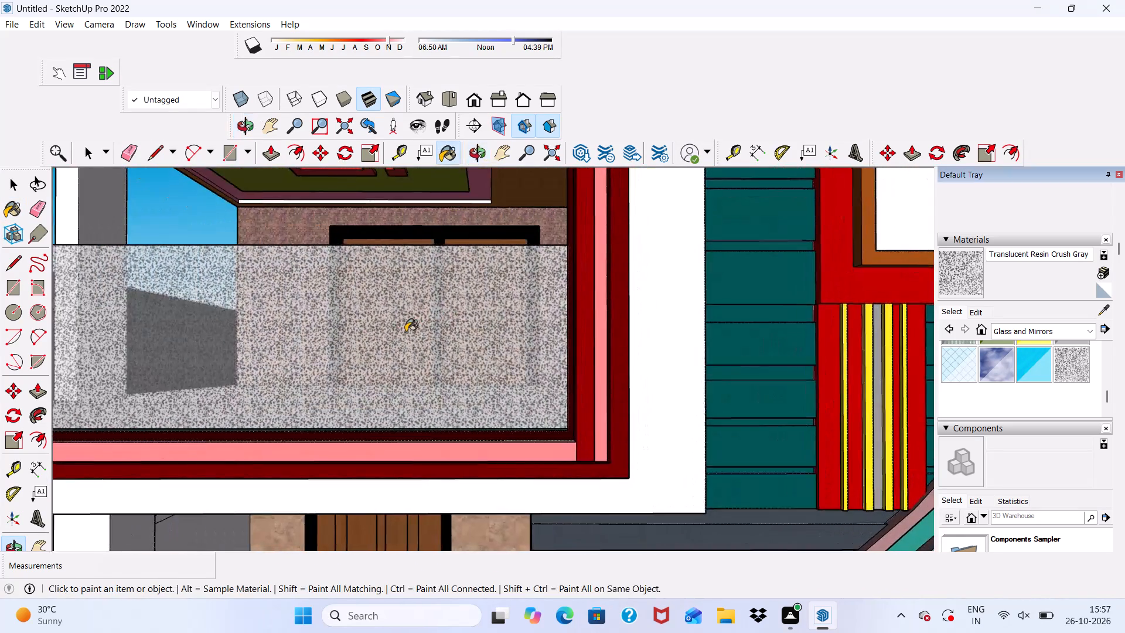
{"action": "scroll", "coordinate": [404, 336], "scroll_direction": "down", "scroll_amount": 5}
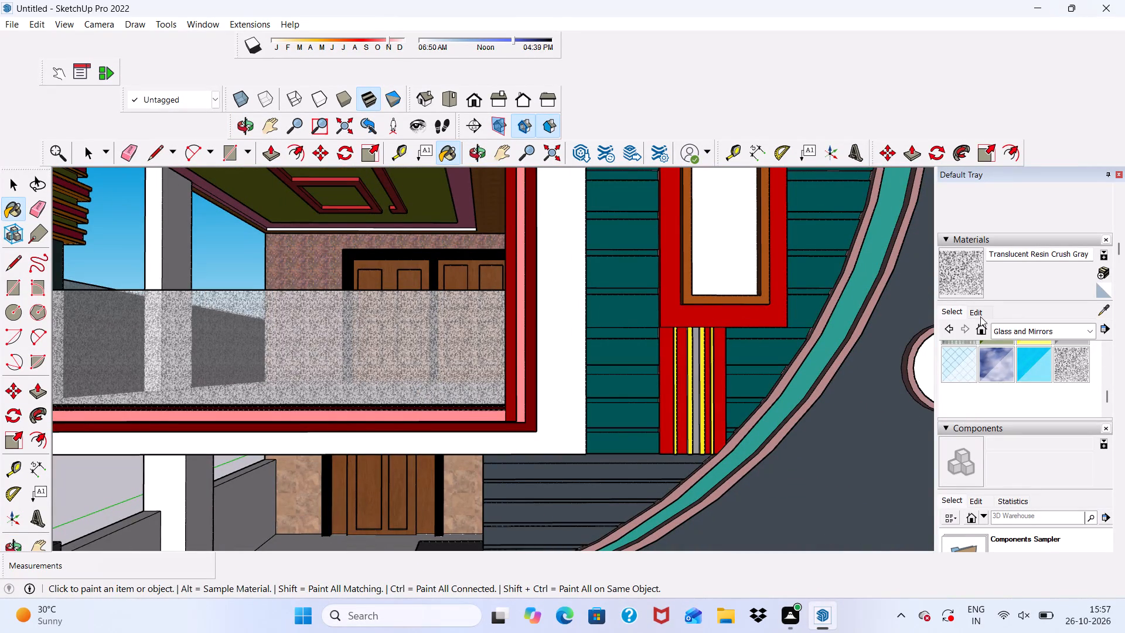
{"action": "left_click", "coordinate": [980, 316]}
{"action": "left_click", "coordinate": [976, 472]}
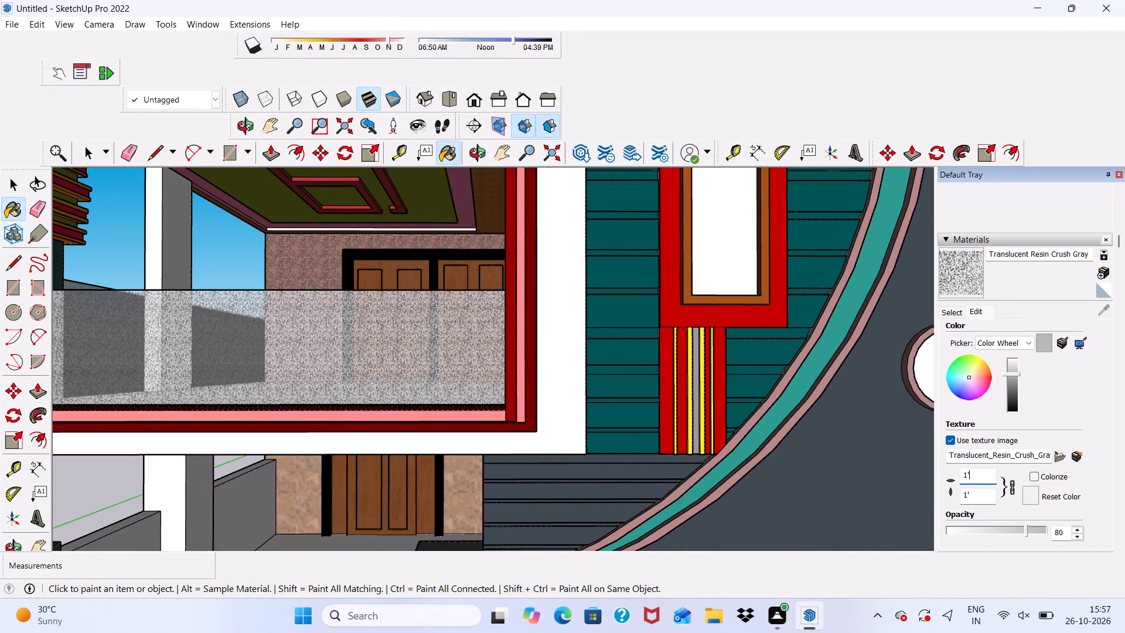
{"action": "key", "text": "BackSpace"}
{"action": "key", "text": "4"}
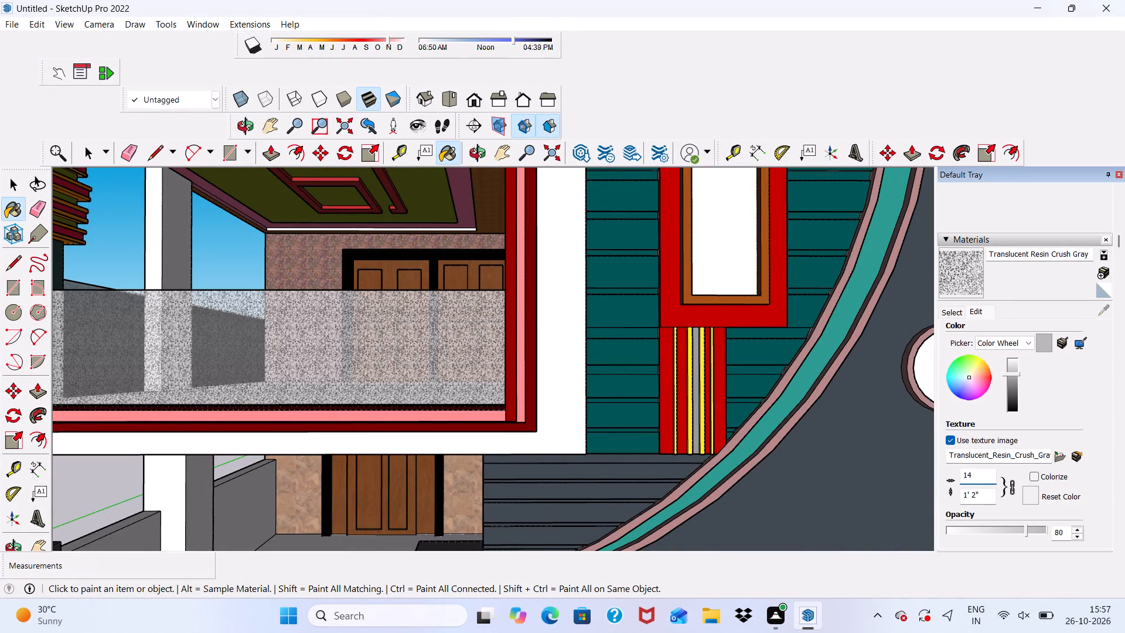
{"action": "key", "text": "apostrophe"}
{"action": "key", "text": "BackSpace"}
{"action": "key", "text": "BackSpace"}
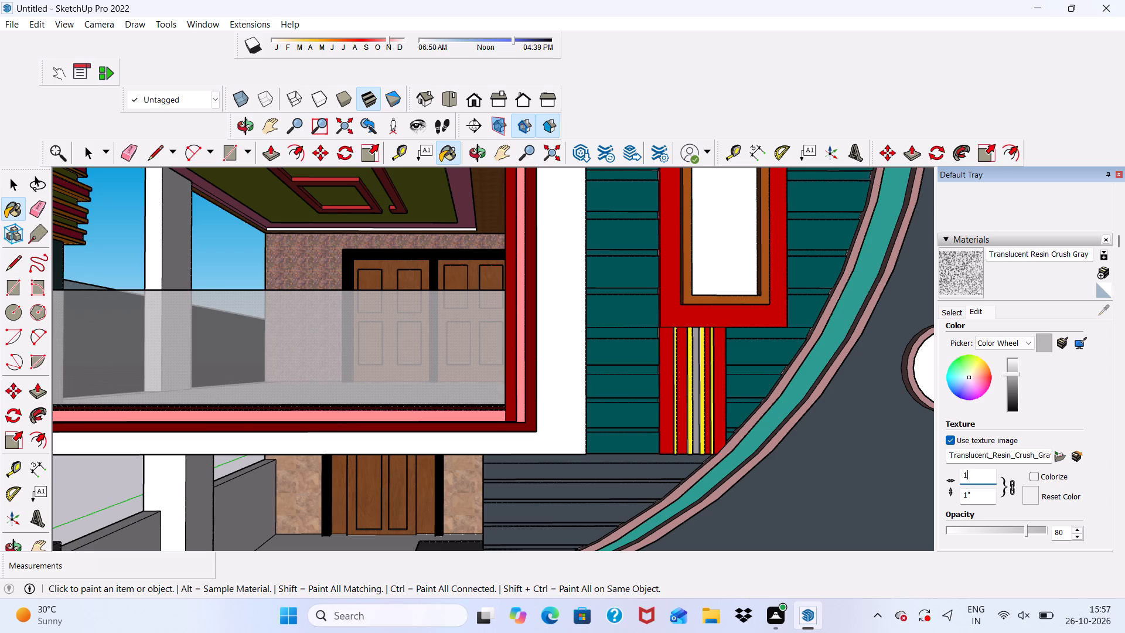
{"action": "key", "text": "BackSpace"}
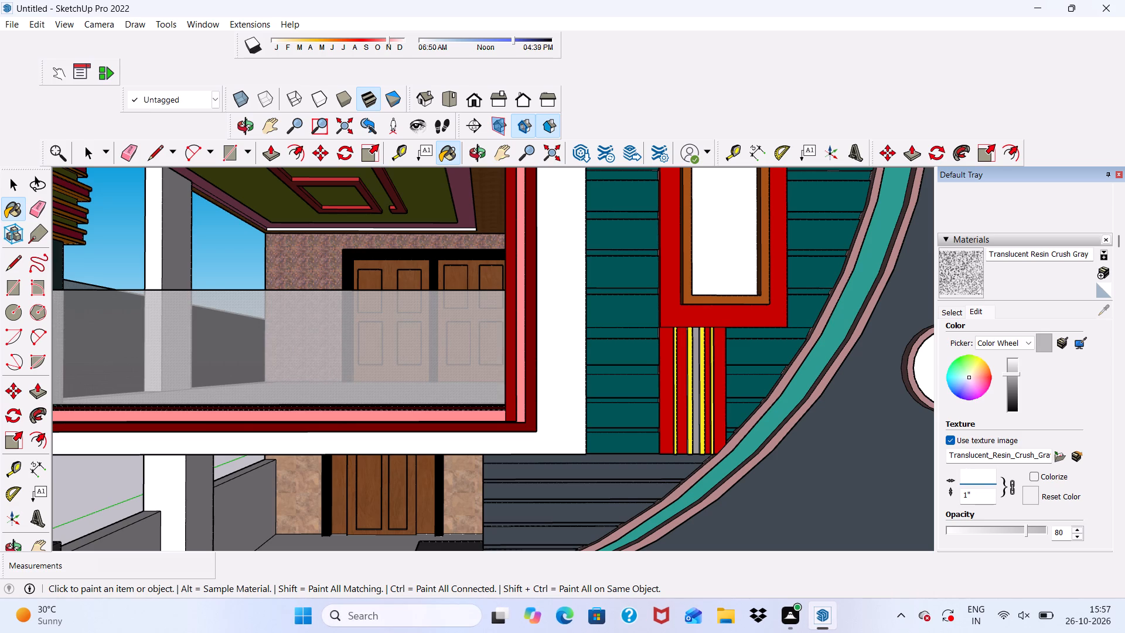
{"action": "type", "text": "5'"}
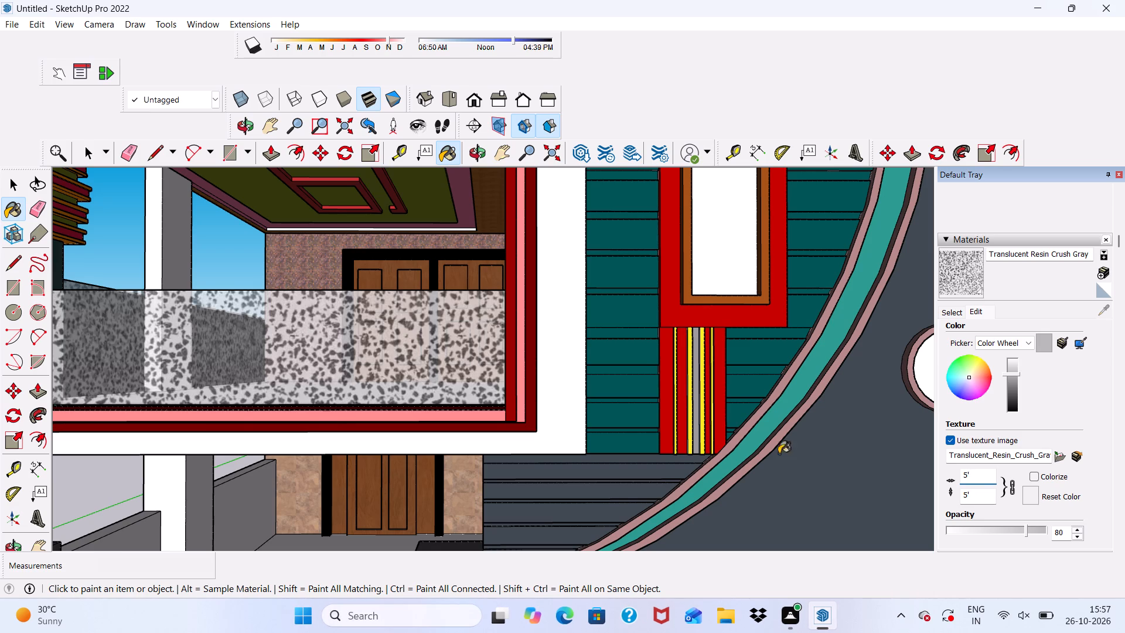
Examine the balcony railing's texture from below and from the front, along with the whole elevation.
{"action": "scroll", "coordinate": [540, 557], "scroll_direction": "down", "scroll_amount": 3}
{"action": "scroll", "coordinate": [394, 408], "scroll_direction": "down", "scroll_amount": 8}
{"action": "middle_click_drag", "start_coordinate": [362, 425], "coordinate": [441, 363]}
{"action": "scroll", "coordinate": [463, 382], "scroll_direction": "up", "scroll_amount": 7}
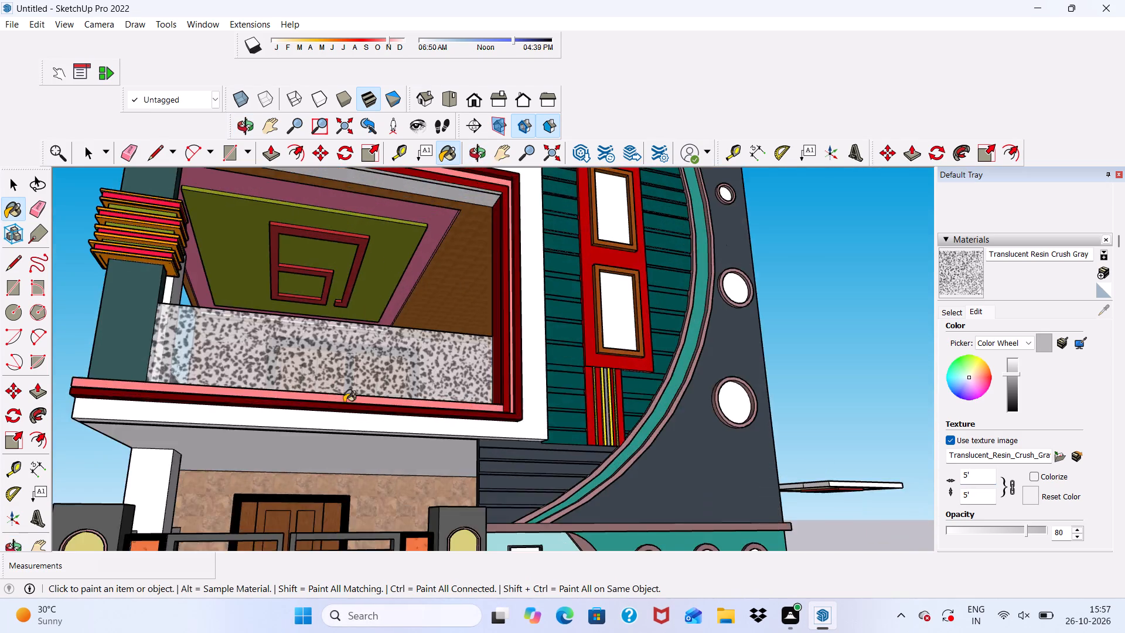
{"action": "scroll", "coordinate": [344, 403], "scroll_direction": "up", "scroll_amount": 7}
{"action": "middle_click_drag", "start_coordinate": [339, 368], "coordinate": [212, 519]}
{"action": "scroll", "coordinate": [247, 416], "scroll_direction": "up", "scroll_amount": 3}
{"action": "scroll", "coordinate": [274, 390], "scroll_direction": "down", "scroll_amount": 4}
{"action": "middle_click_drag", "start_coordinate": [354, 462], "coordinate": [446, 427]}
{"action": "scroll", "coordinate": [789, 386], "scroll_direction": "down", "scroll_amount": 5}
{"action": "middle_click_drag", "start_coordinate": [701, 462], "coordinate": [685, 359]}
{"action": "scroll", "coordinate": [685, 359], "scroll_direction": "up", "scroll_amount": 1}
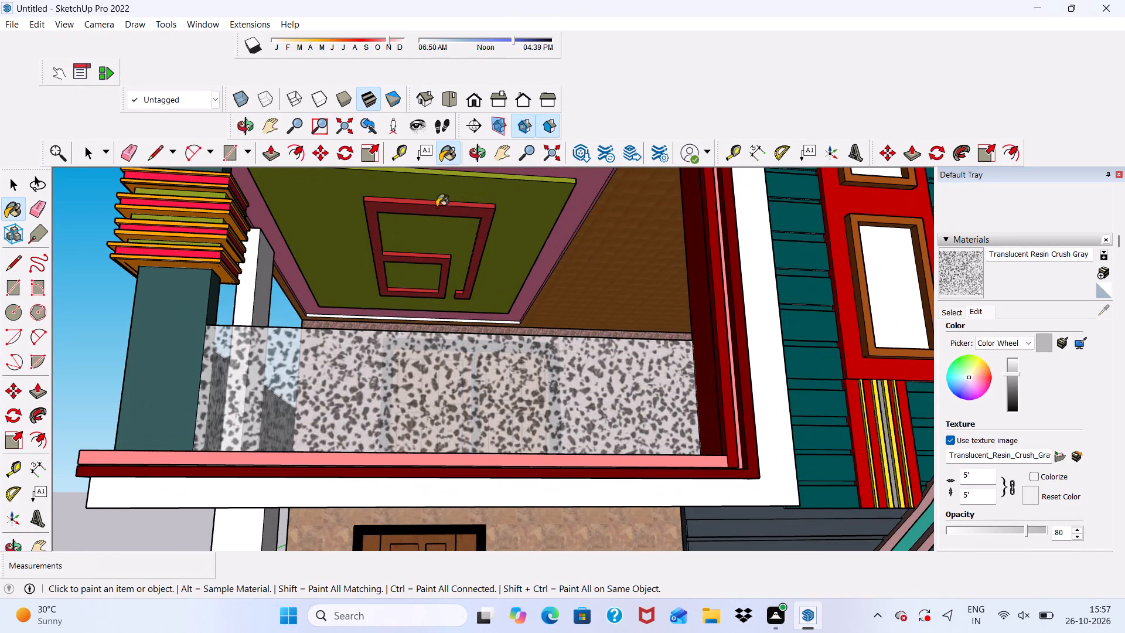
{"action": "left_click", "coordinate": [470, 97]}
{"action": "scroll", "coordinate": [601, 414], "scroll_direction": "down", "scroll_amount": 10}
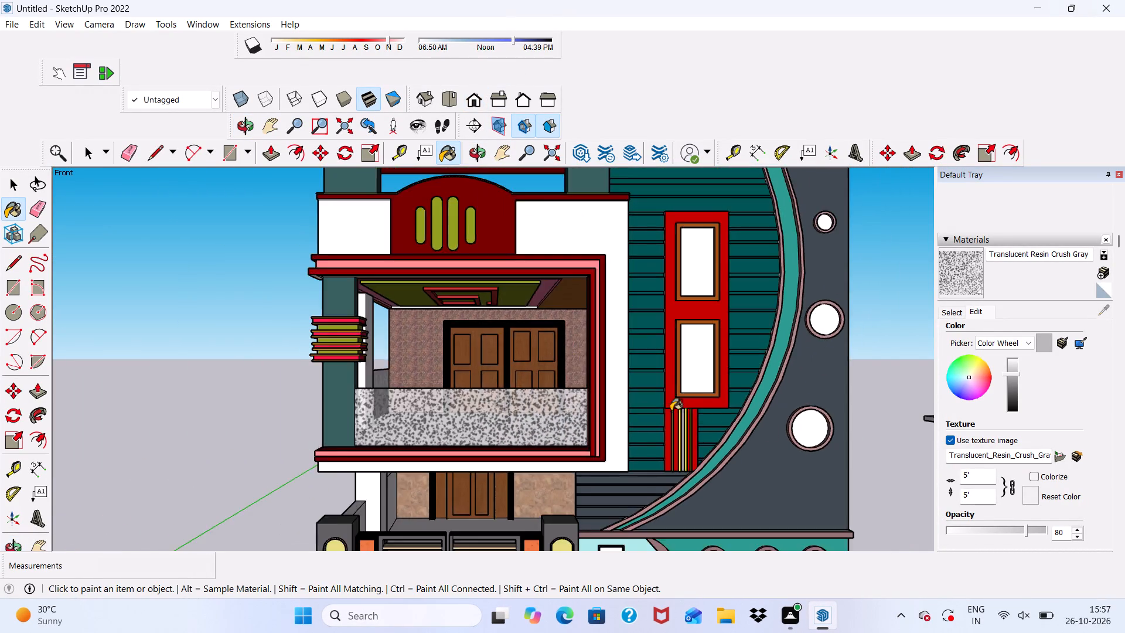
{"action": "scroll", "coordinate": [671, 411], "scroll_direction": "down", "scroll_amount": 2}
{"action": "middle_click_drag", "start_coordinate": [651, 477], "coordinate": [600, 447]}
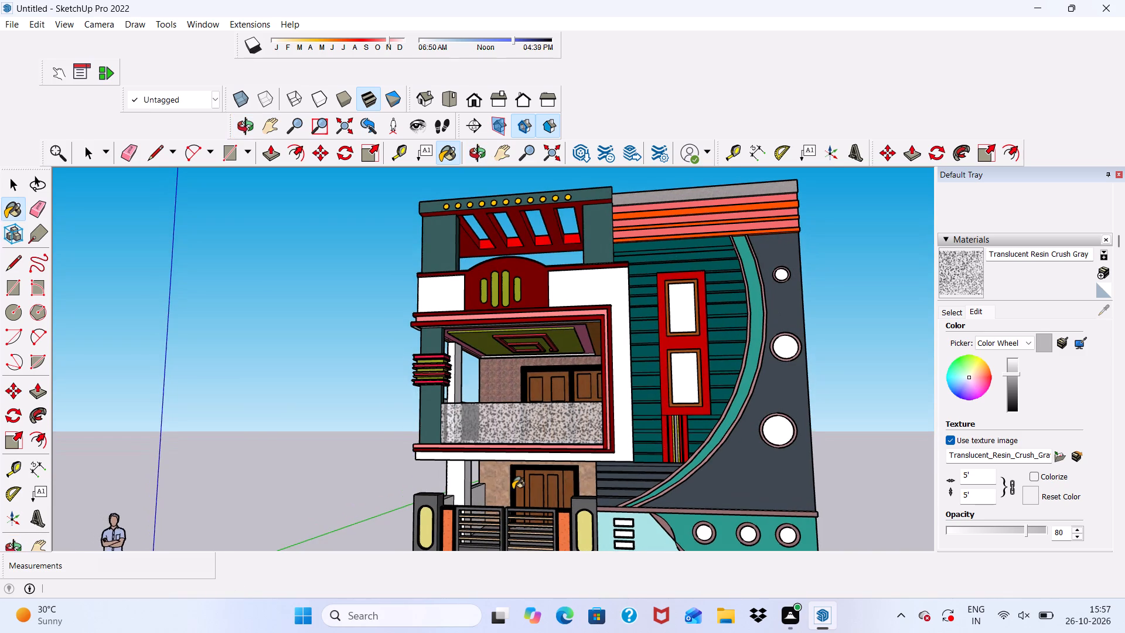
Erase the two stray floor edges running beside the balcony's side railing, in front of and behind the white column.
{"action": "key", "text": "space"}
{"action": "scroll", "coordinate": [510, 460], "scroll_direction": "up", "scroll_amount": 8}
{"action": "middle_click_drag", "start_coordinate": [596, 384], "coordinate": [575, 460]}
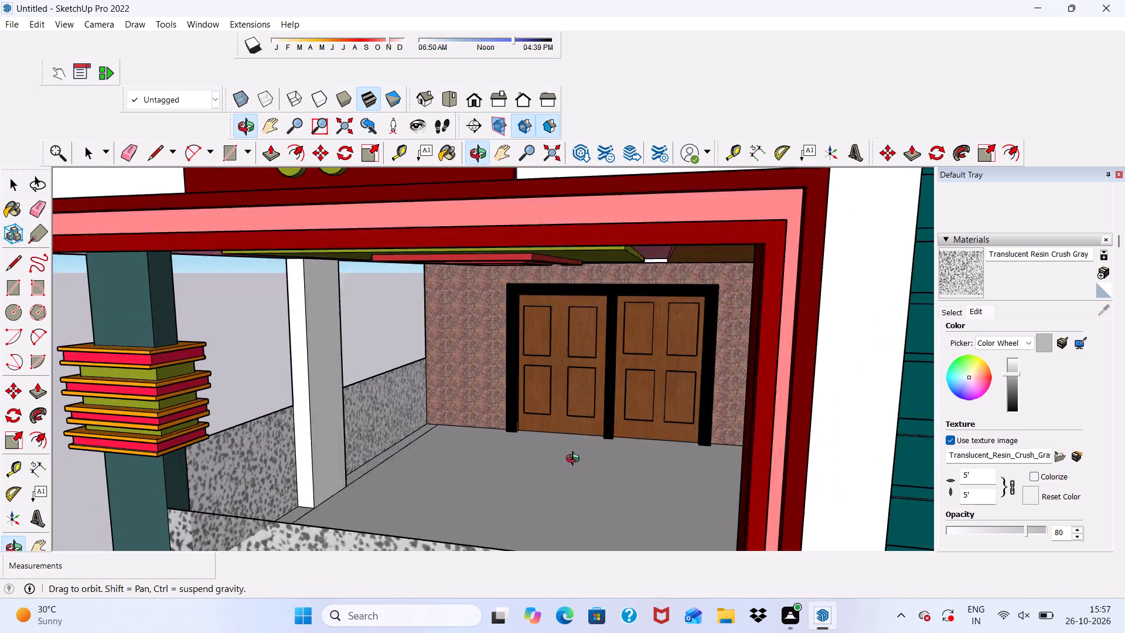
{"action": "middle_click_drag", "start_coordinate": [575, 460], "coordinate": [565, 465]}
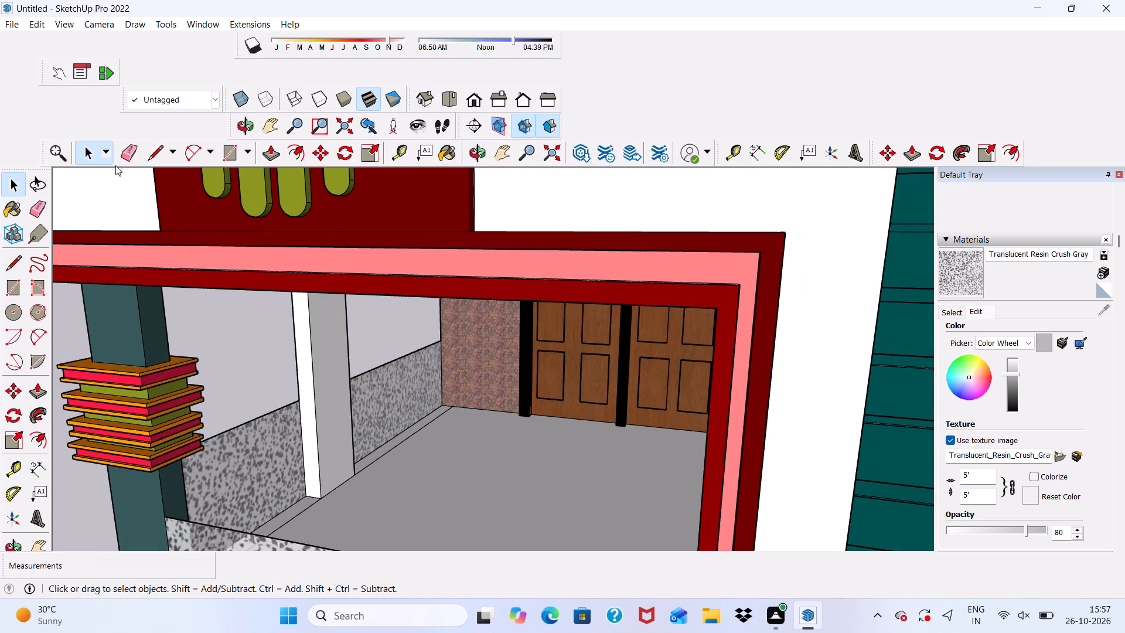
{"action": "left_click", "coordinate": [128, 145]}
{"action": "scroll", "coordinate": [306, 496], "scroll_direction": "up", "scroll_amount": 4}
{"action": "left_click_drag", "start_coordinate": [295, 522], "coordinate": [301, 533]}
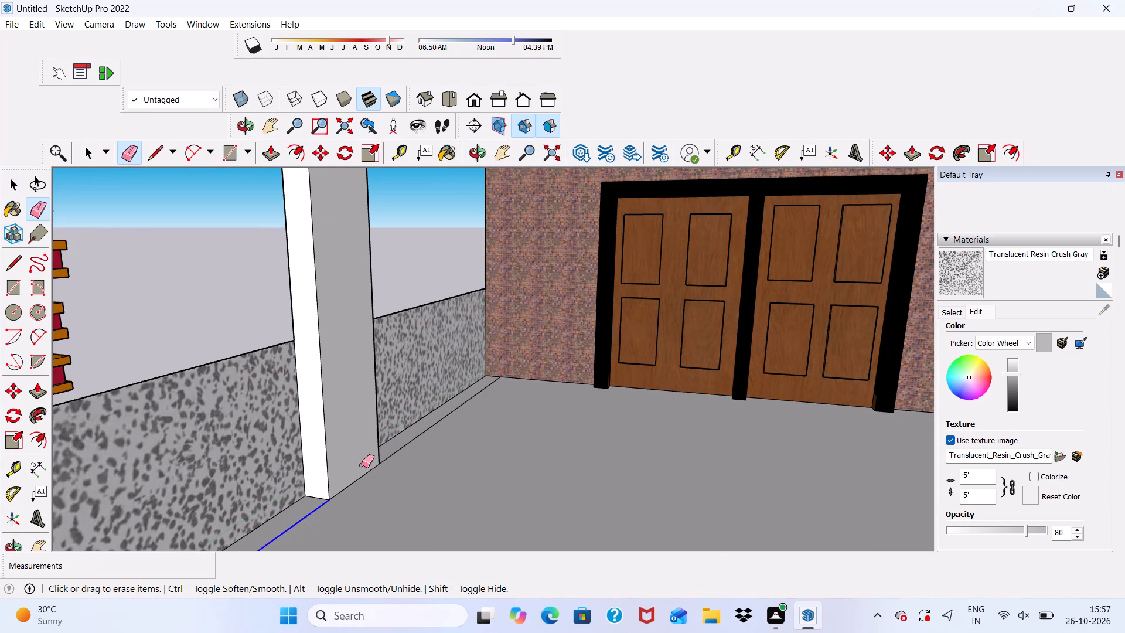
{"action": "left_click_drag", "start_coordinate": [421, 433], "coordinate": [427, 444]}
Paint the two panes of the red-framed windows on the green slatted wall with Translucent Glass Gray.
{"action": "scroll", "coordinate": [412, 413], "scroll_direction": "down", "scroll_amount": 7}
{"action": "middle_click_drag", "start_coordinate": [424, 468], "coordinate": [697, 424]}
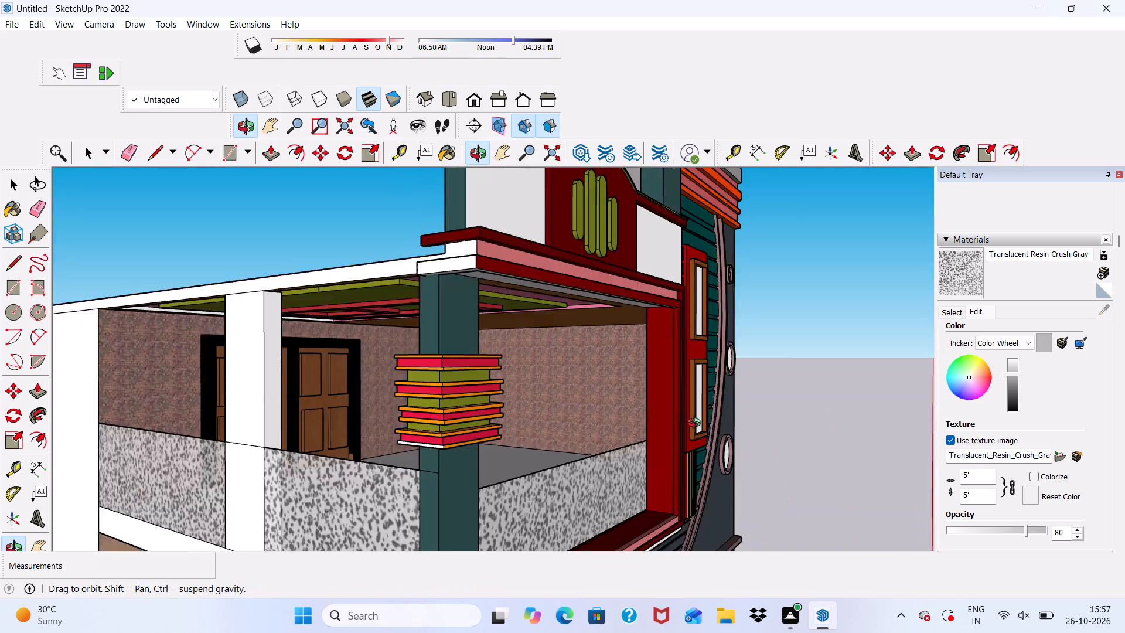
{"action": "middle_click_drag", "start_coordinate": [697, 424], "coordinate": [691, 424]}
{"action": "scroll", "coordinate": [579, 363], "scroll_direction": "down", "scroll_amount": 5}
{"action": "middle_click_drag", "start_coordinate": [531, 457], "coordinate": [368, 469]}
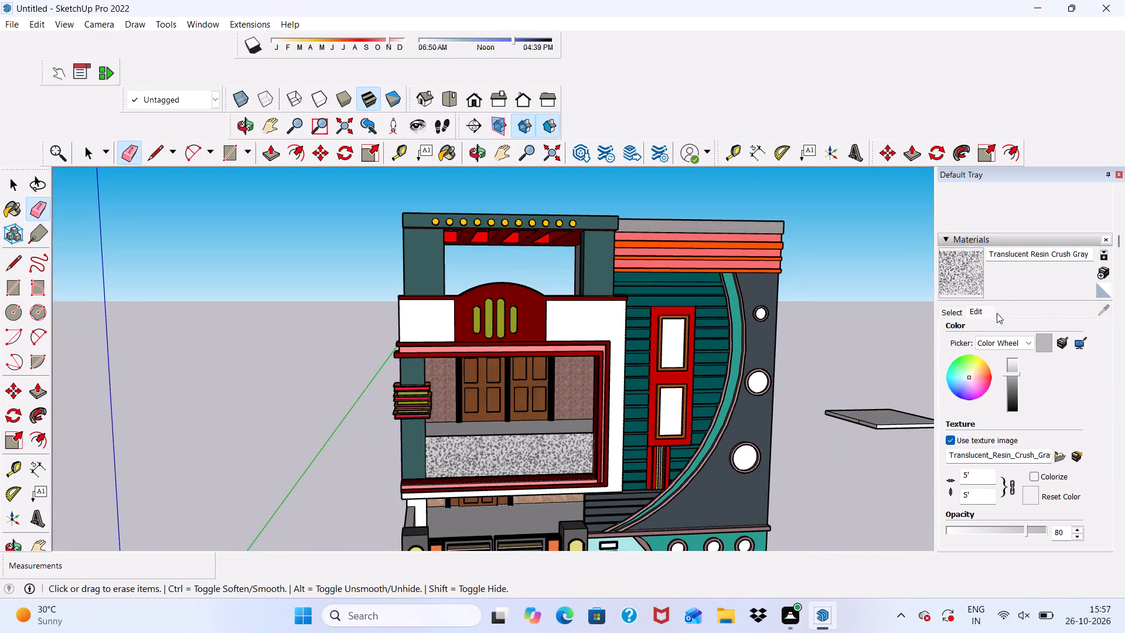
{"action": "left_click", "coordinate": [978, 311]}
{"action": "left_click", "coordinate": [956, 311]}
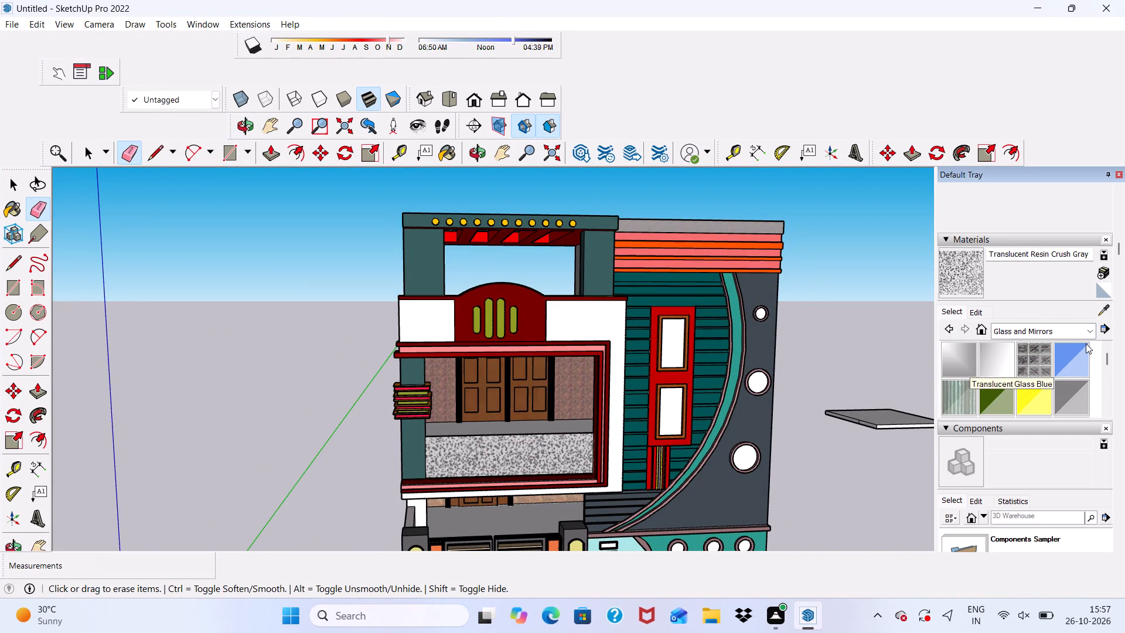
{"action": "left_click", "coordinate": [1069, 390]}
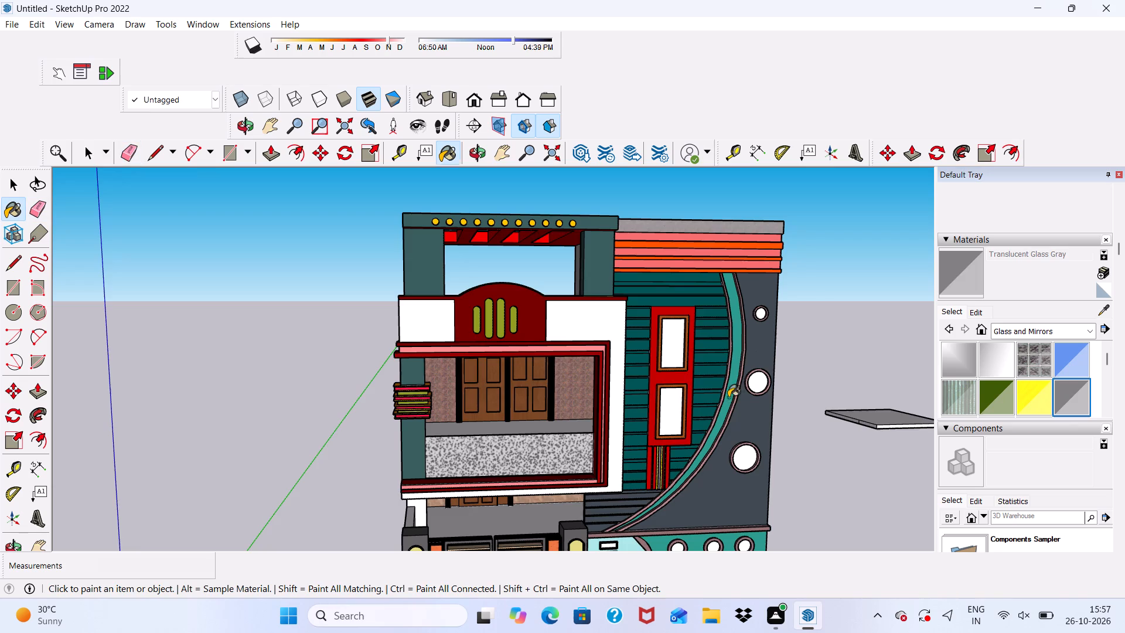
{"action": "scroll", "coordinate": [724, 397], "scroll_direction": "up", "scroll_amount": 8}
{"action": "left_click", "coordinate": [656, 333]}
{"action": "scroll", "coordinate": [646, 460], "scroll_direction": "up", "scroll_amount": 3}
{"action": "left_click", "coordinate": [644, 462]}
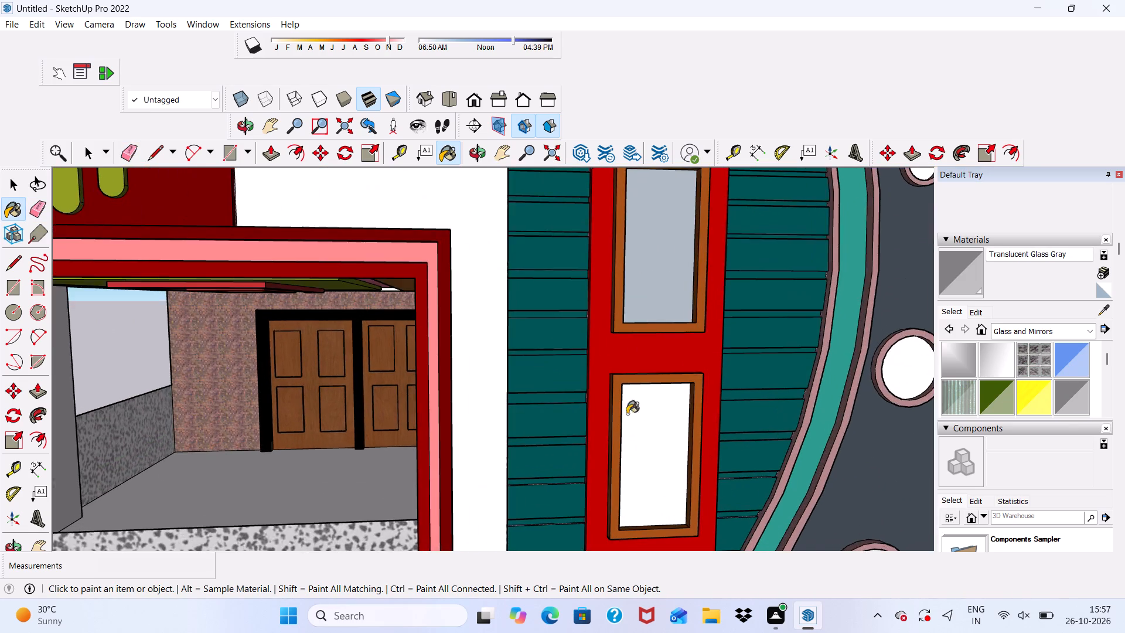
Paint the front and side faces of the white frame wall between the balcony and the green slats with Polished Concrete Old.
{"action": "scroll", "coordinate": [612, 410], "scroll_direction": "down", "scroll_amount": 7}
{"action": "middle_click_drag", "start_coordinate": [635, 443], "coordinate": [531, 372]}
{"action": "scroll", "coordinate": [574, 332], "scroll_direction": "down", "scroll_amount": 5}
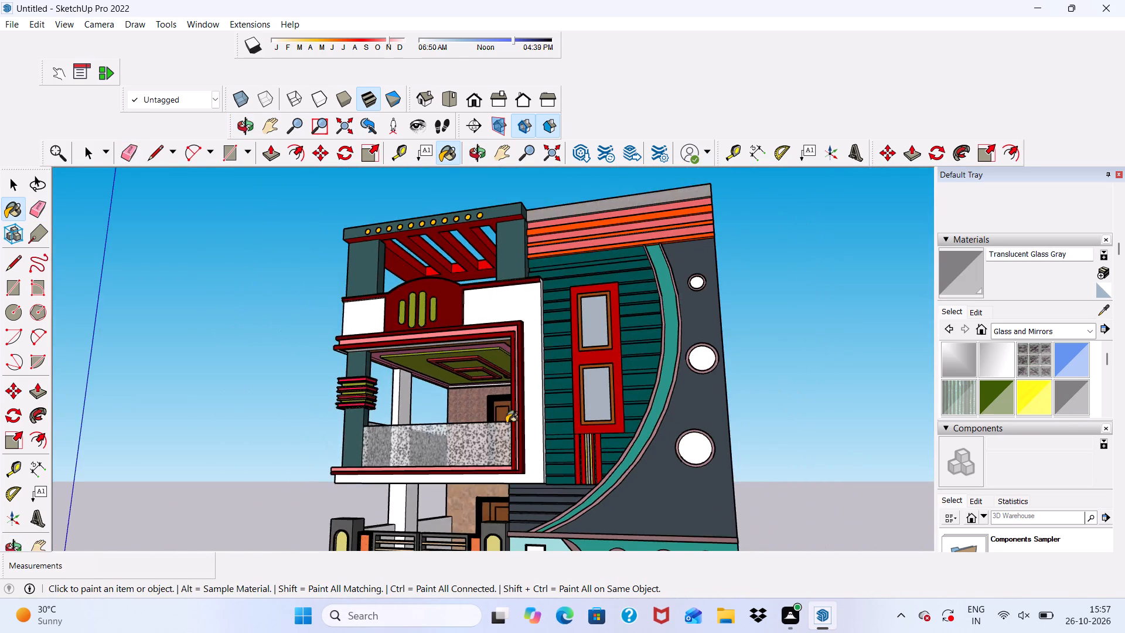
{"action": "middle_click_drag", "start_coordinate": [514, 427], "coordinate": [607, 489]}
{"action": "scroll", "coordinate": [487, 527], "scroll_direction": "up", "scroll_amount": 5}
{"action": "middle_click_drag", "start_coordinate": [447, 502], "coordinate": [729, 438]}
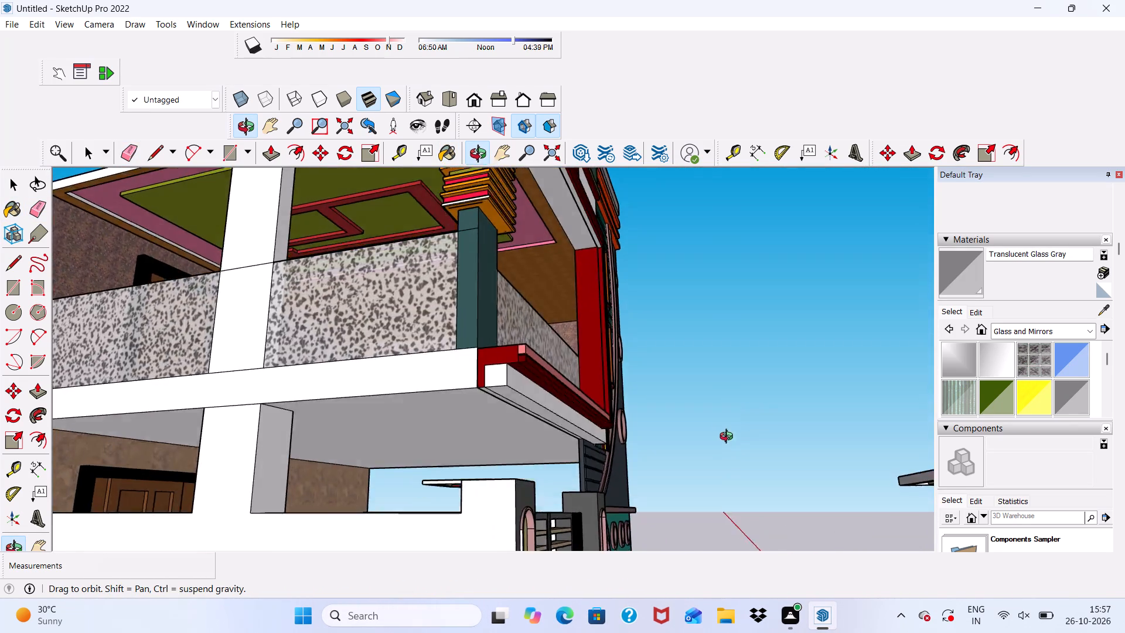
{"action": "middle_click_drag", "start_coordinate": [729, 438], "coordinate": [434, 500]}
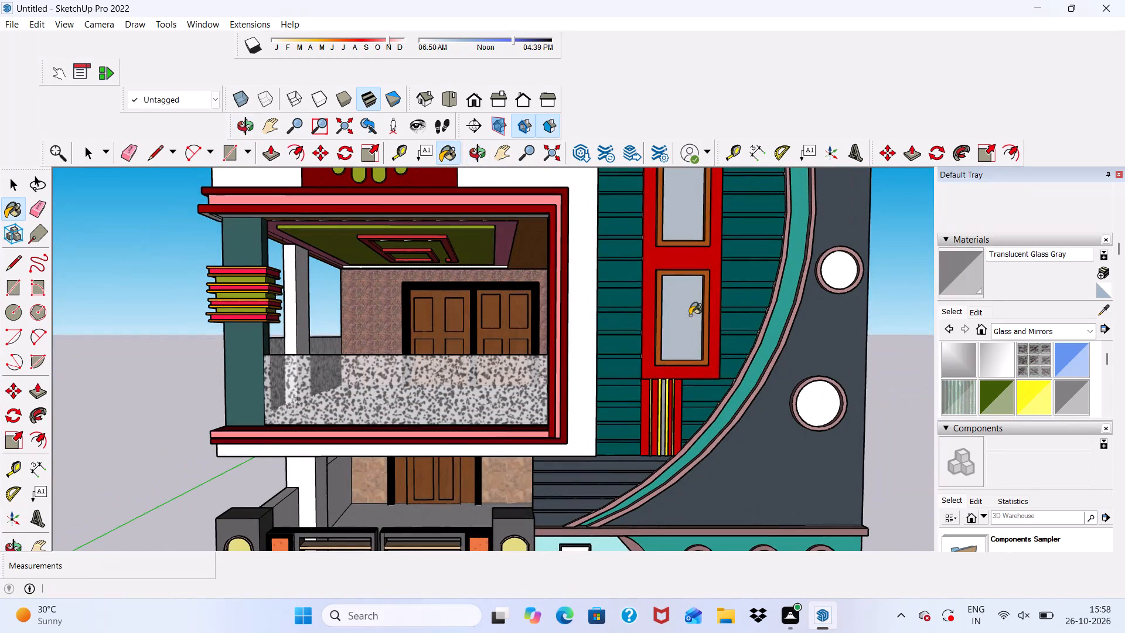
{"action": "left_click", "coordinate": [1092, 335]}
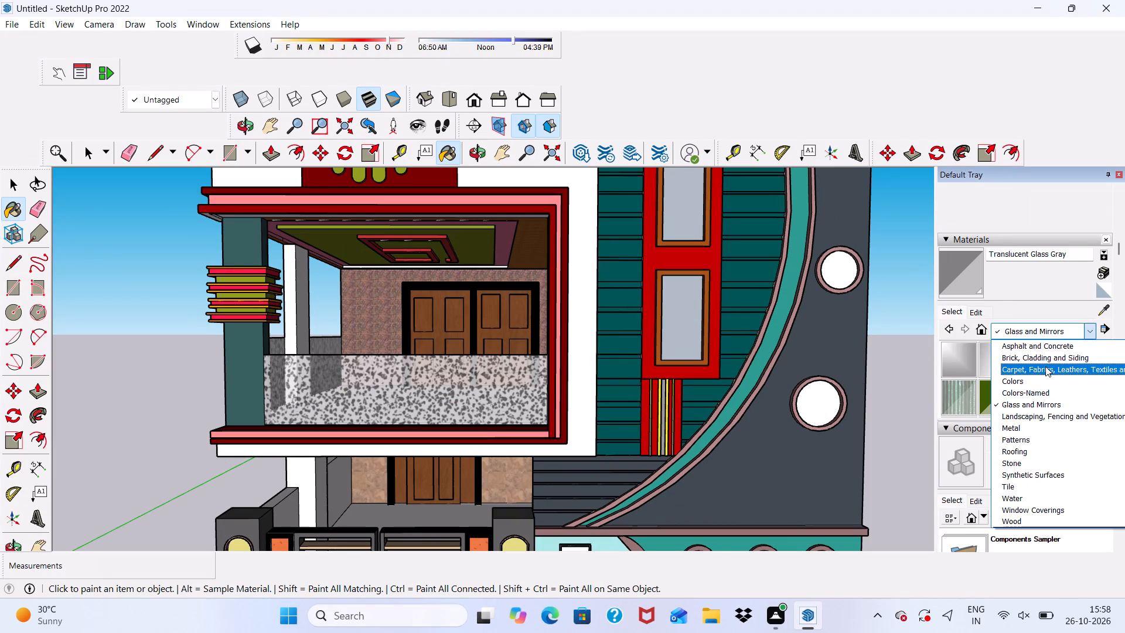
{"action": "left_click", "coordinate": [1049, 342]}
{"action": "scroll", "coordinate": [981, 381], "scroll_direction": "down", "scroll_amount": 1}
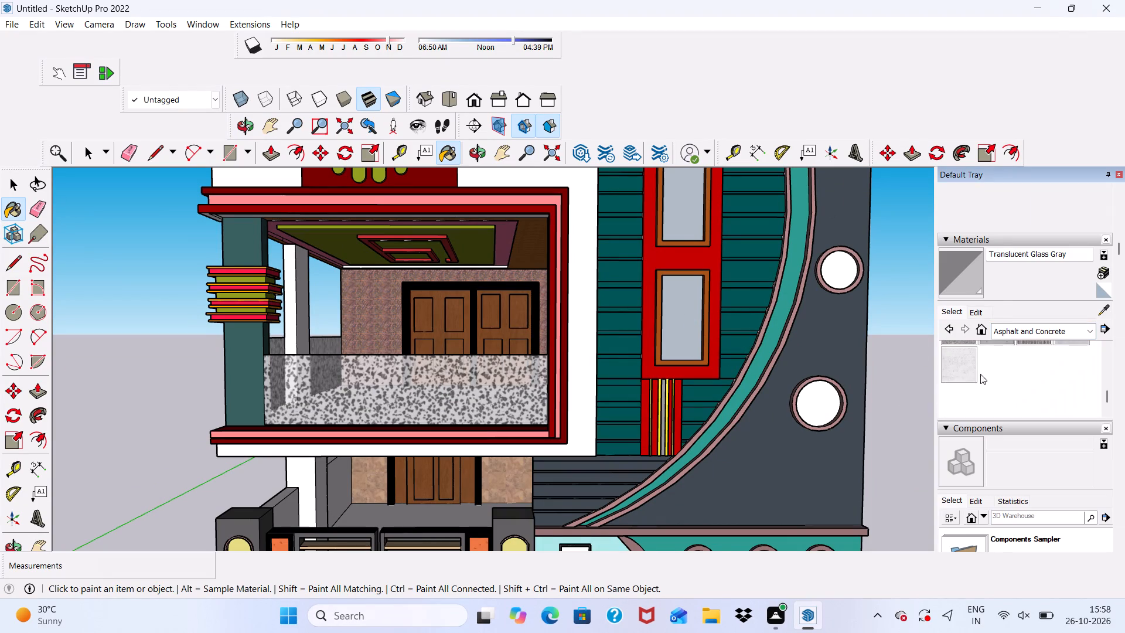
{"action": "left_click", "coordinate": [970, 363]}
{"action": "scroll", "coordinate": [537, 271], "scroll_direction": "up", "scroll_amount": 5}
{"action": "left_click", "coordinate": [656, 322]}
{"action": "scroll", "coordinate": [659, 318], "scroll_direction": "down", "scroll_amount": 5}
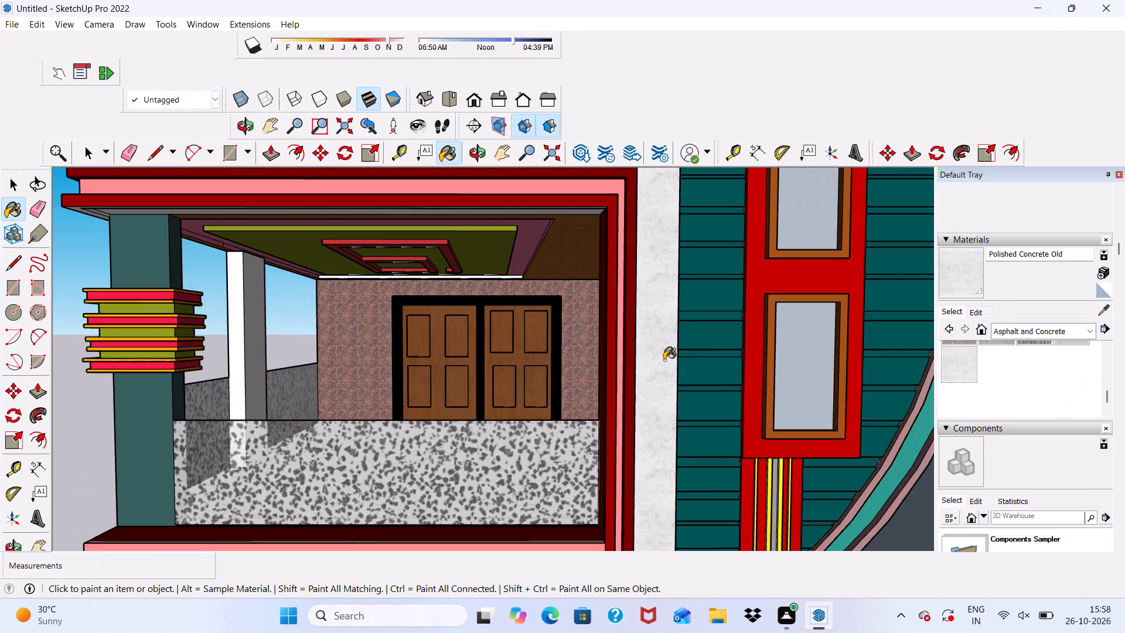
{"action": "middle_click_drag", "start_coordinate": [663, 360], "coordinate": [377, 482]}
{"action": "scroll", "coordinate": [490, 338], "scroll_direction": "up", "scroll_amount": 3}
{"action": "left_click", "coordinate": [524, 339]}
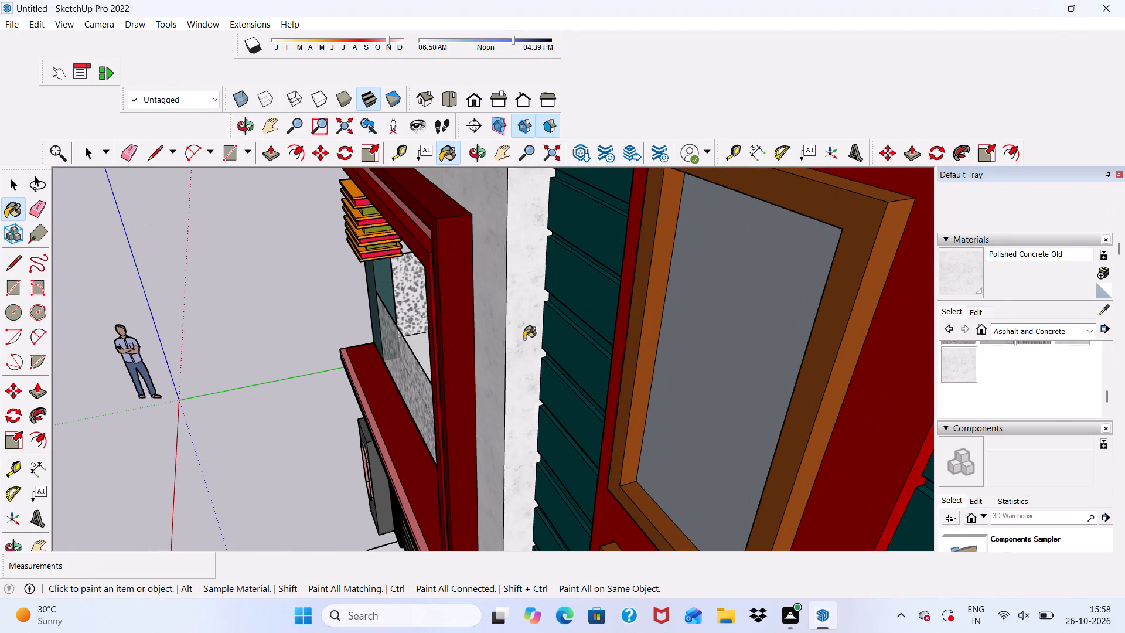
Paint the remaining white parapet panel beside the arched red motif and the frame's outer side end with Polished Concrete Old.
{"action": "scroll", "coordinate": [525, 345], "scroll_direction": "down", "scroll_amount": 7}
{"action": "middle_click_drag", "start_coordinate": [640, 336], "coordinate": [924, 236]}
{"action": "scroll", "coordinate": [935, 236], "scroll_direction": "up", "scroll_amount": 1}
{"action": "scroll", "coordinate": [812, 285], "scroll_direction": "down", "scroll_amount": 6}
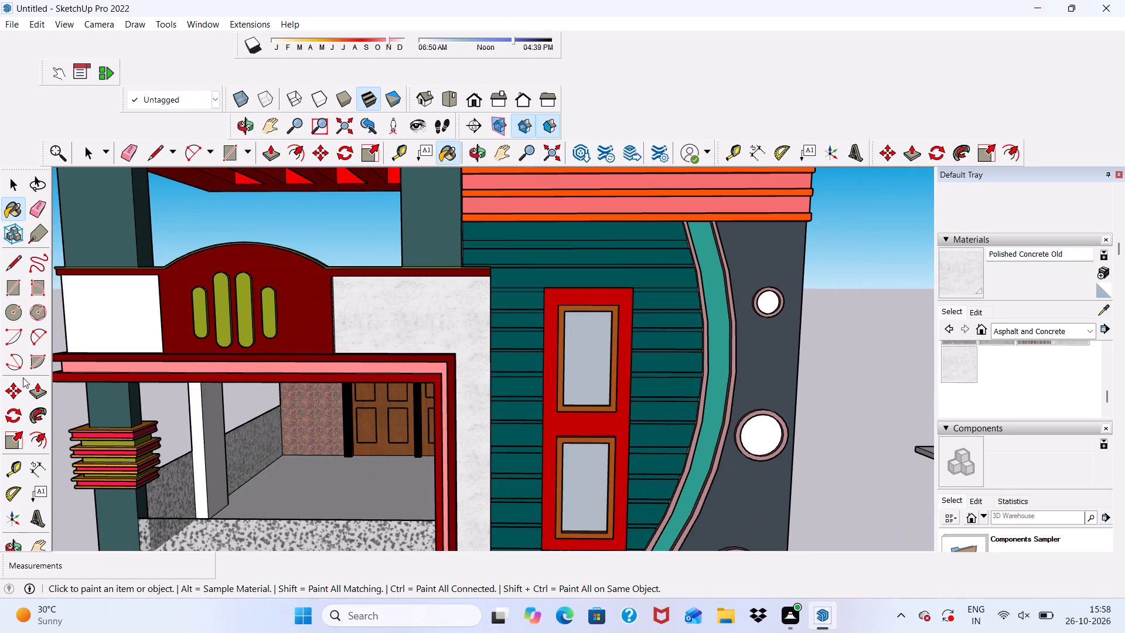
{"action": "scroll", "coordinate": [0, 370], "scroll_direction": "up", "scroll_amount": 3}
{"action": "left_click", "coordinate": [105, 302]}
{"action": "scroll", "coordinate": [111, 319], "scroll_direction": "down", "scroll_amount": 1}
{"action": "middle_click_drag", "start_coordinate": [113, 323], "coordinate": [471, 316]}
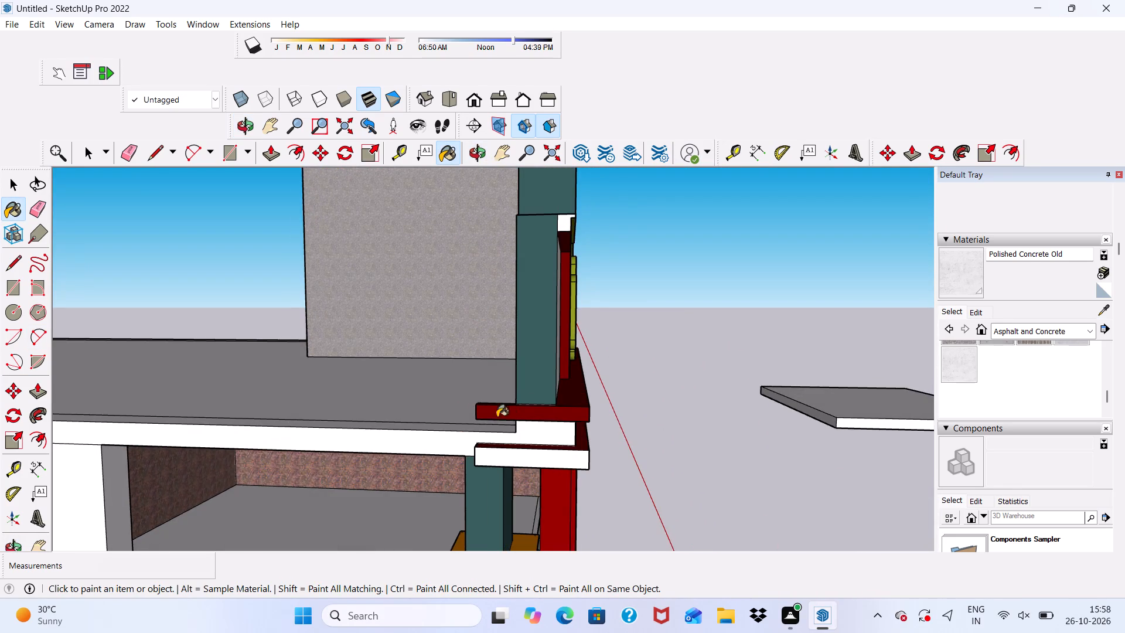
{"action": "scroll", "coordinate": [516, 413], "scroll_direction": "up", "scroll_amount": 4}
{"action": "left_click", "coordinate": [544, 445]}
{"action": "scroll", "coordinate": [486, 409], "scroll_direction": "down", "scroll_amount": 10}
{"action": "middle_click_drag", "start_coordinate": [489, 458], "coordinate": [66, 411]}
{"action": "scroll", "coordinate": [52, 406], "scroll_direction": "up", "scroll_amount": 1}
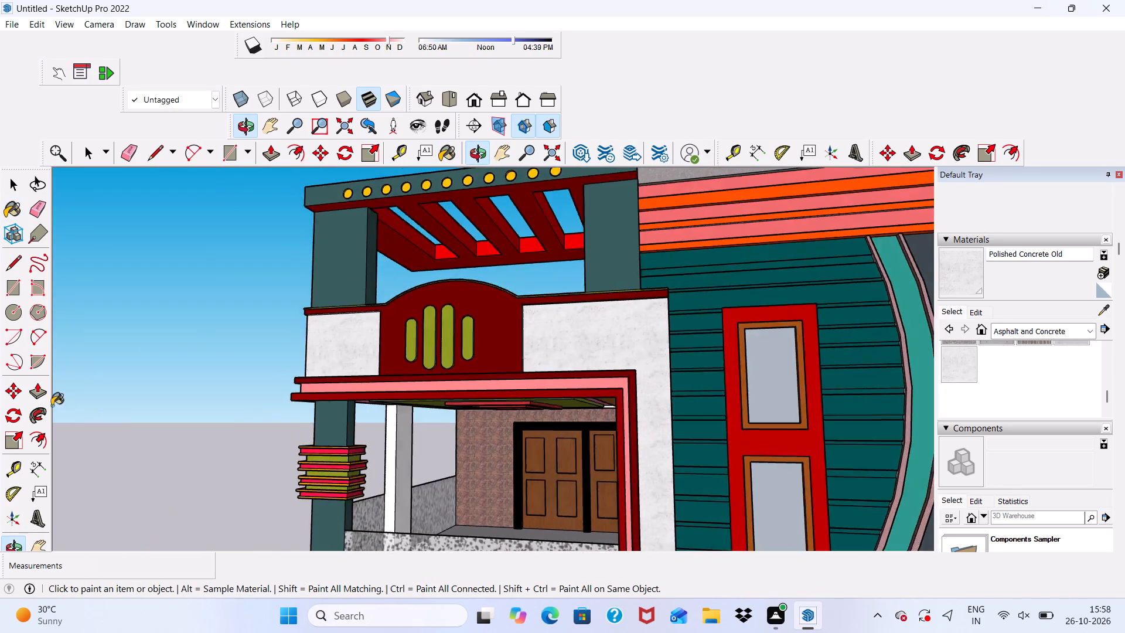
Paint the narrow underside strip along the balcony's front bottom edge with Polished Concrete Old.
{"action": "scroll", "coordinate": [147, 358], "scroll_direction": "down", "scroll_amount": 5}
{"action": "middle_click_drag", "start_coordinate": [397, 434], "coordinate": [543, 367]}
{"action": "scroll", "coordinate": [543, 367], "scroll_direction": "up", "scroll_amount": 1}
{"action": "scroll", "coordinate": [454, 360], "scroll_direction": "down", "scroll_amount": 4}
{"action": "scroll", "coordinate": [367, 538], "scroll_direction": "up", "scroll_amount": 9}
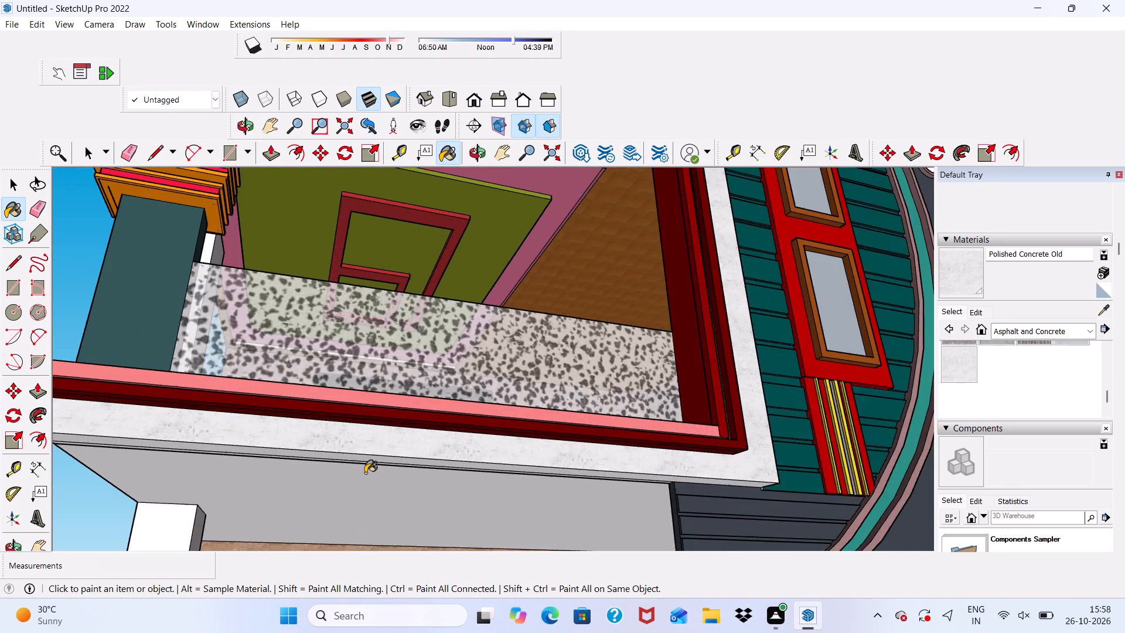
{"action": "scroll", "coordinate": [365, 473], "scroll_direction": "up", "scroll_amount": 8}
{"action": "left_click", "coordinate": [370, 445]}
{"action": "scroll", "coordinate": [360, 461], "scroll_direction": "up", "scroll_amount": 3}
{"action": "left_click", "coordinate": [358, 462]}
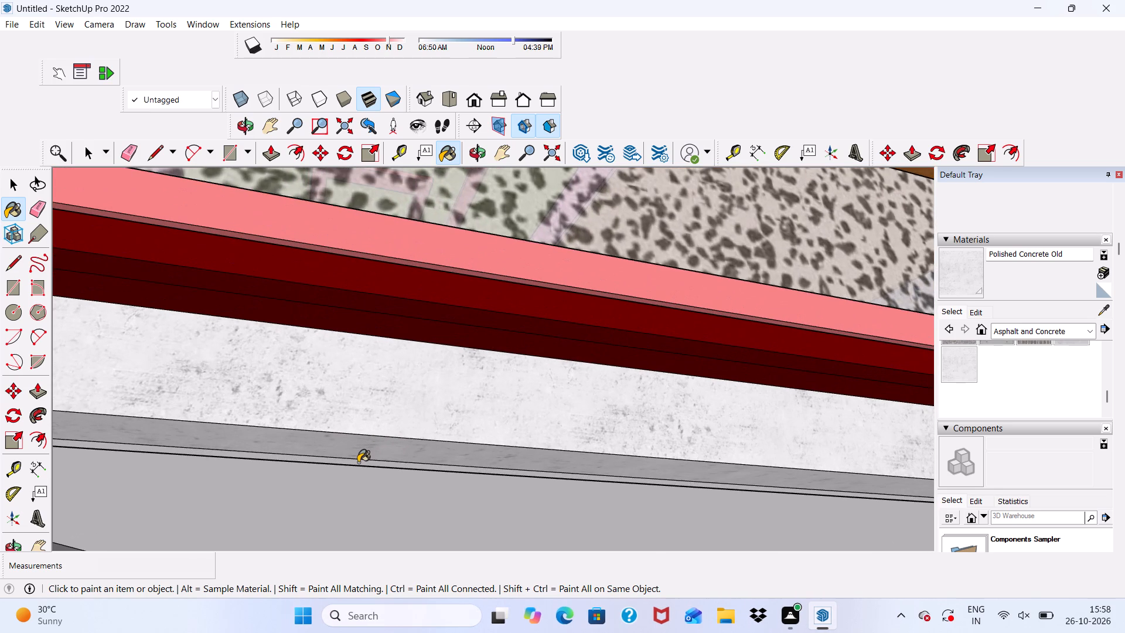
Examine the front elevation, the balcony underside and the ground-floor gate area for parts still without material.
{"action": "scroll", "coordinate": [341, 471], "scroll_direction": "down", "scroll_amount": 7}
{"action": "middle_click_drag", "start_coordinate": [344, 480], "coordinate": [272, 592]}
{"action": "scroll", "coordinate": [378, 372], "scroll_direction": "down", "scroll_amount": 11}
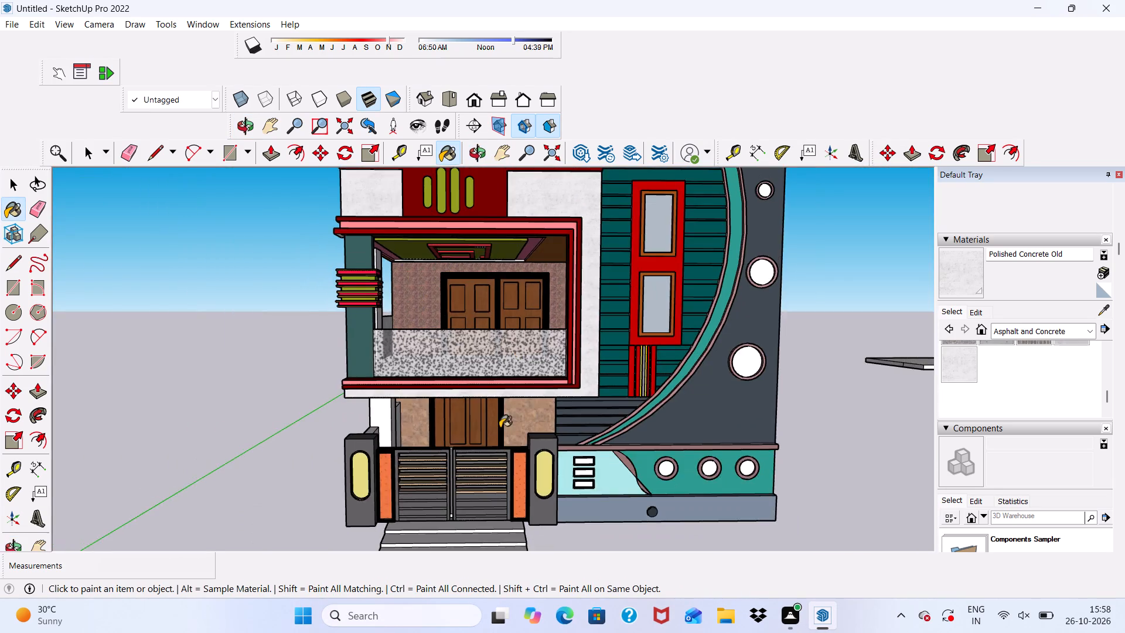
{"action": "middle_click_drag", "start_coordinate": [500, 428], "coordinate": [512, 353]}
{"action": "scroll", "coordinate": [512, 353], "scroll_direction": "up", "scroll_amount": 5}
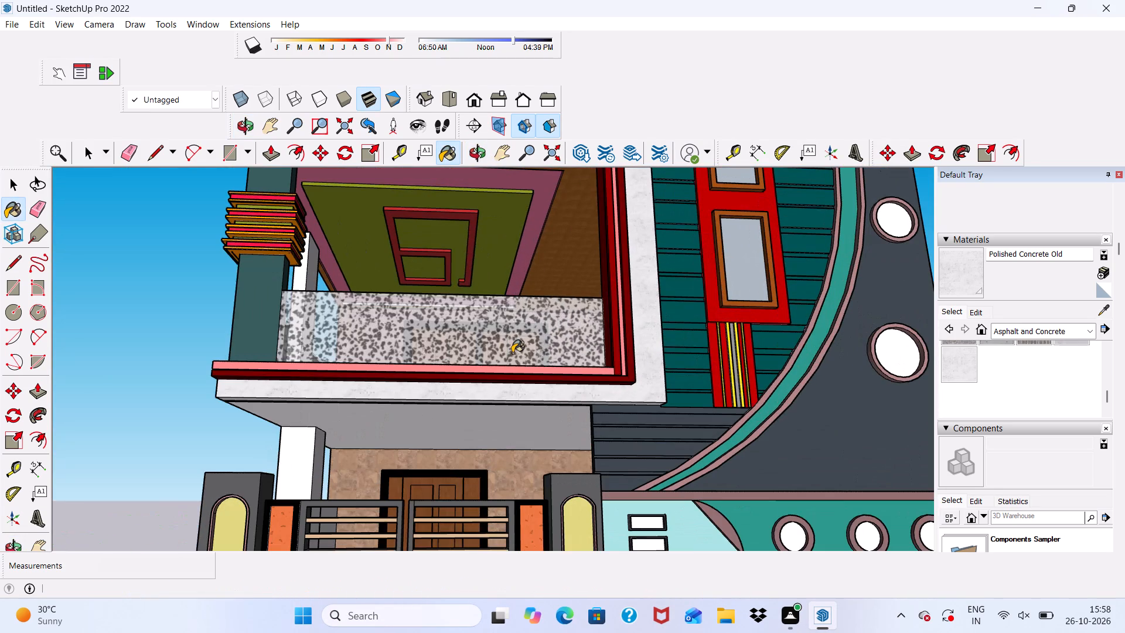
{"action": "key", "text": "space"}
{"action": "scroll", "coordinate": [497, 348], "scroll_direction": "down", "scroll_amount": 7}
{"action": "middle_click_drag", "start_coordinate": [437, 409], "coordinate": [418, 471]}
{"action": "scroll", "coordinate": [417, 464], "scroll_direction": "up", "scroll_amount": 7}
{"action": "scroll", "coordinate": [421, 431], "scroll_direction": "down", "scroll_amount": 3}
{"action": "middle_click_drag", "start_coordinate": [446, 438], "coordinate": [420, 509]}
{"action": "scroll", "coordinate": [439, 497], "scroll_direction": "up", "scroll_amount": 9}
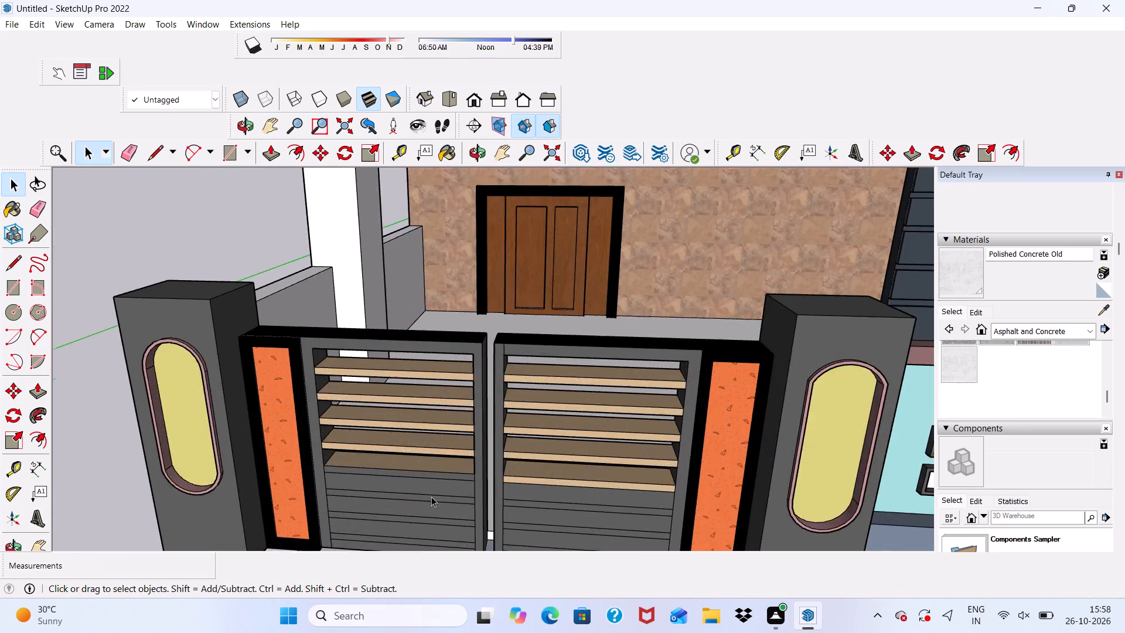
{"action": "scroll", "coordinate": [431, 496], "scroll_direction": "up", "scroll_amount": 6}
{"action": "scroll", "coordinate": [502, 416], "scroll_direction": "up", "scroll_amount": 2}
{"action": "scroll", "coordinate": [512, 398], "scroll_direction": "down", "scroll_amount": 7}
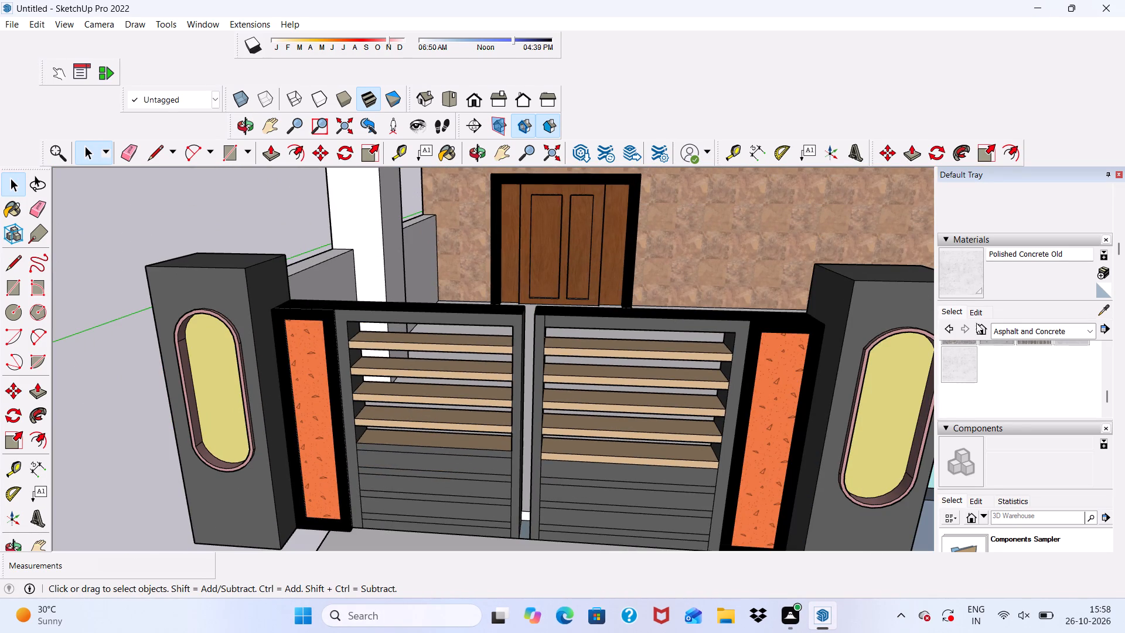
{"action": "left_click", "coordinate": [943, 311]}
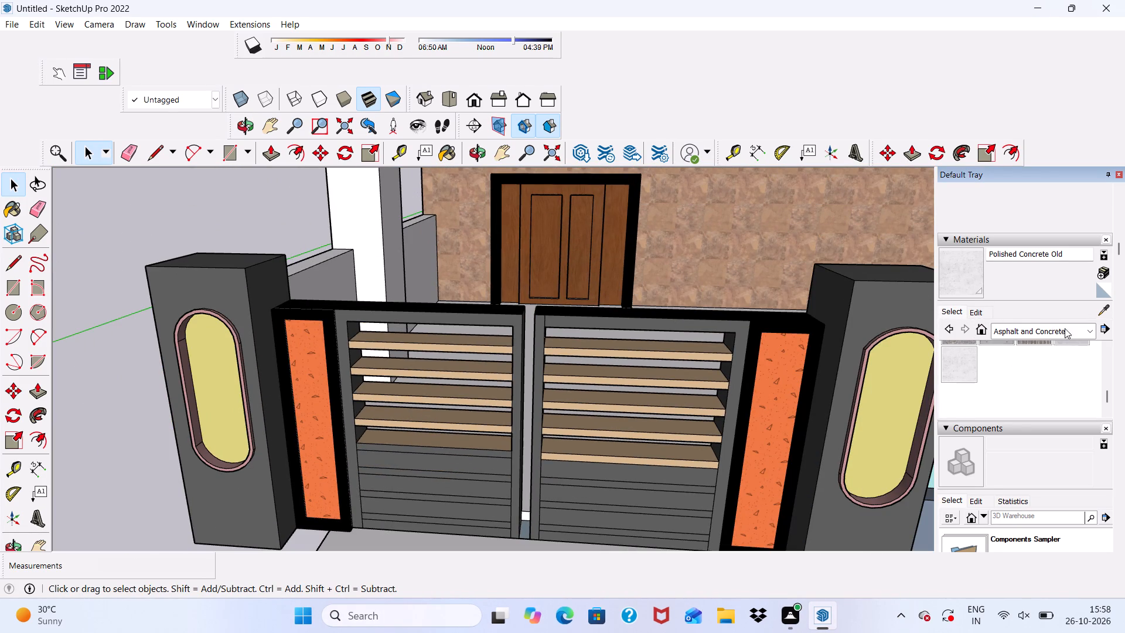
Paint the ground-floor porch floor behind the gate with Carrera Marble from the Stone materials.
{"action": "left_click", "coordinate": [1086, 331]}
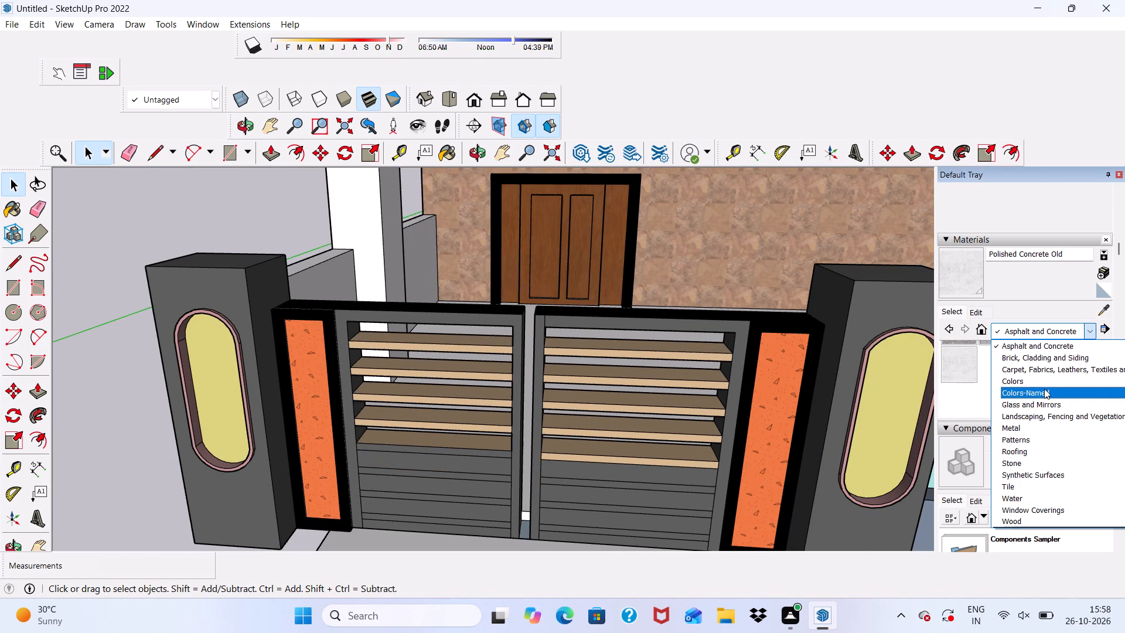
{"action": "left_click", "coordinate": [1041, 458]}
{"action": "left_click", "coordinate": [967, 362]}
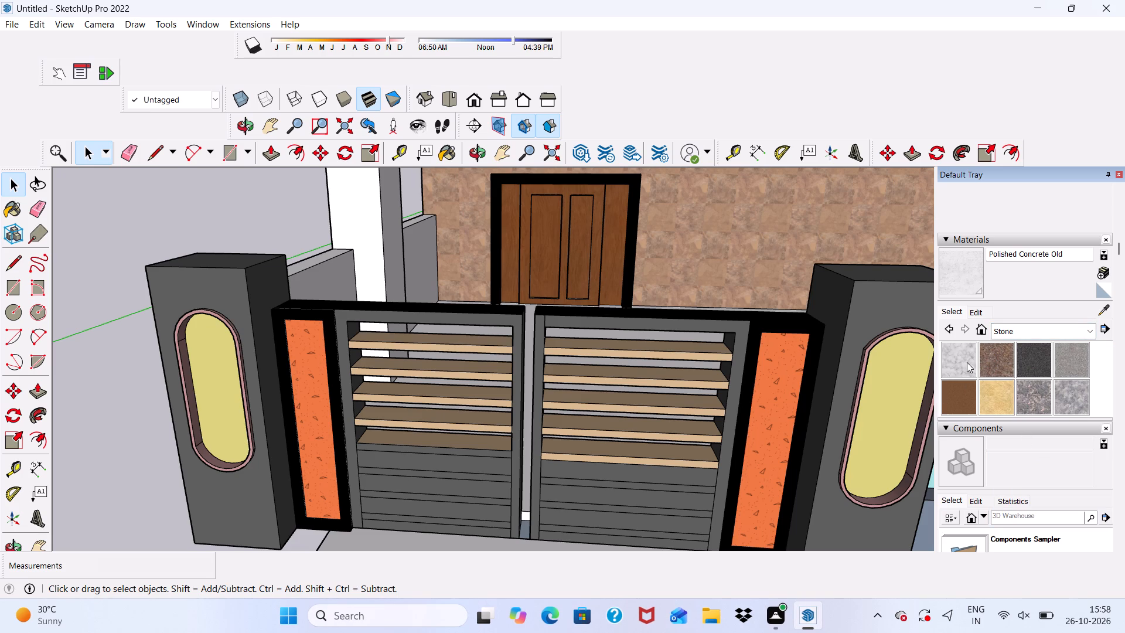
{"action": "scroll", "coordinate": [571, 315], "scroll_direction": "up", "scroll_amount": 4}
{"action": "middle_click_drag", "start_coordinate": [526, 264], "coordinate": [529, 331]}
{"action": "left_click", "coordinate": [482, 439]}
{"action": "scroll", "coordinate": [449, 373], "scroll_direction": "down", "scroll_amount": 6}
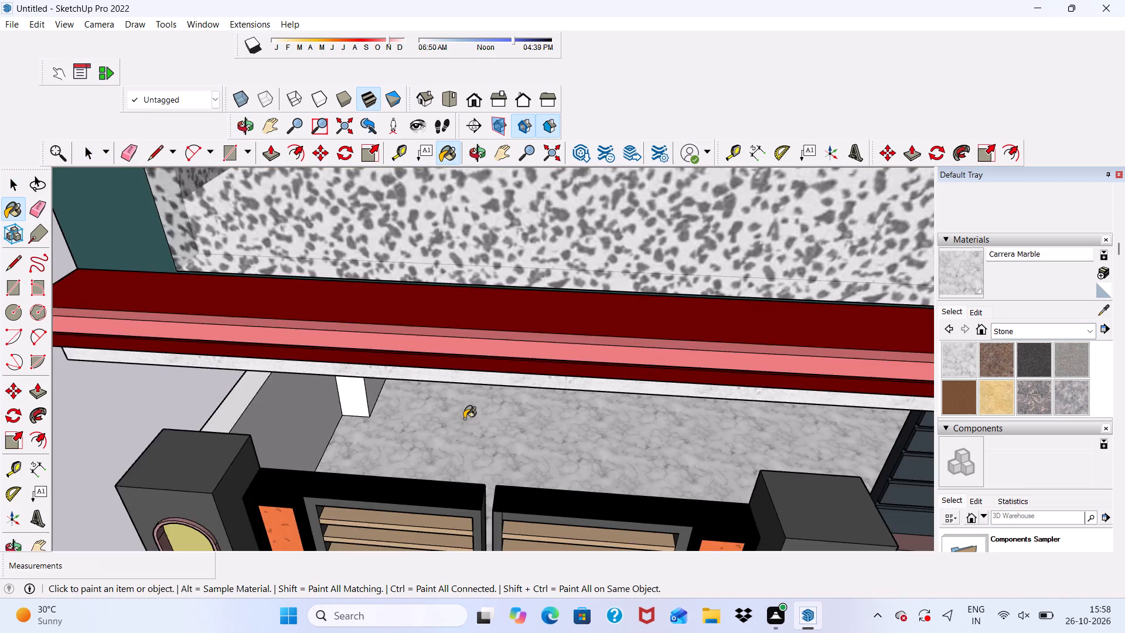
Paint the first-floor balcony floor with Stone Vein Gray.
{"action": "middle_click_drag", "start_coordinate": [465, 418], "coordinate": [403, 367]}
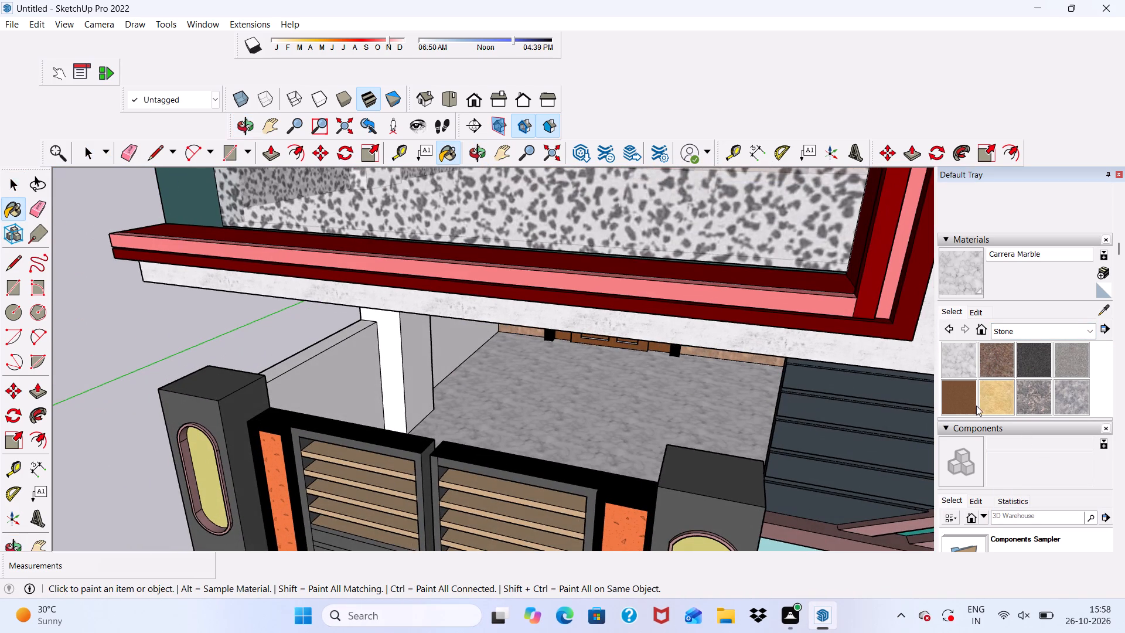
{"action": "left_click", "coordinate": [1078, 399]}
{"action": "scroll", "coordinate": [834, 434], "scroll_direction": "down", "scroll_amount": 4}
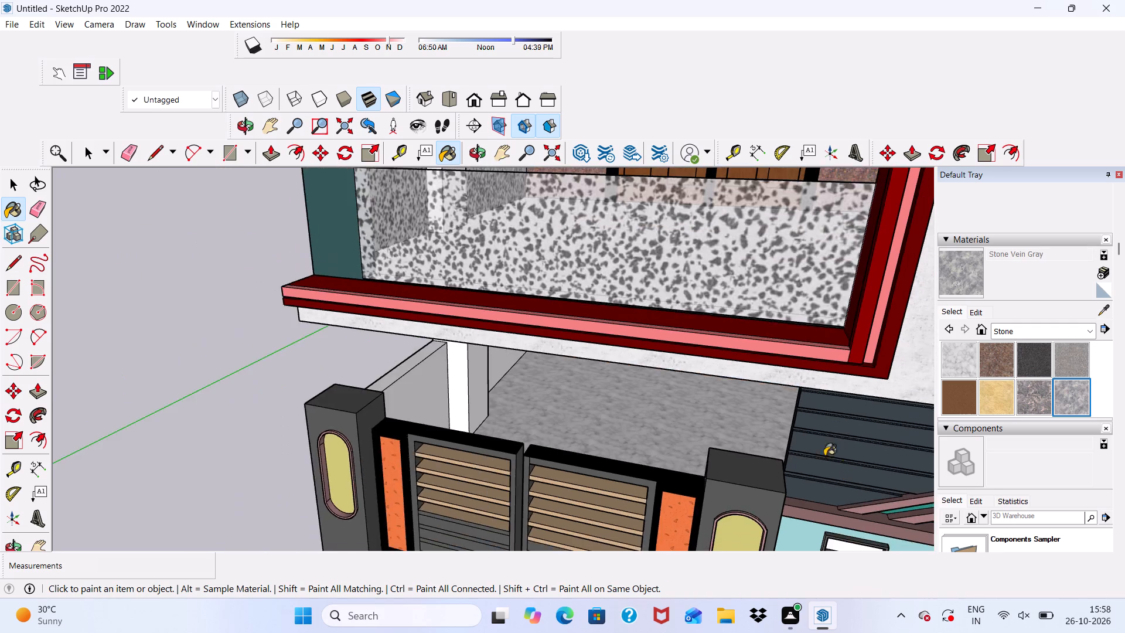
{"action": "scroll", "coordinate": [801, 444], "scroll_direction": "down", "scroll_amount": 4}
{"action": "scroll", "coordinate": [784, 441], "scroll_direction": "up", "scroll_amount": 6}
{"action": "scroll", "coordinate": [743, 226], "scroll_direction": "down", "scroll_amount": 7}
{"action": "middle_click_drag", "start_coordinate": [779, 427], "coordinate": [775, 475]}
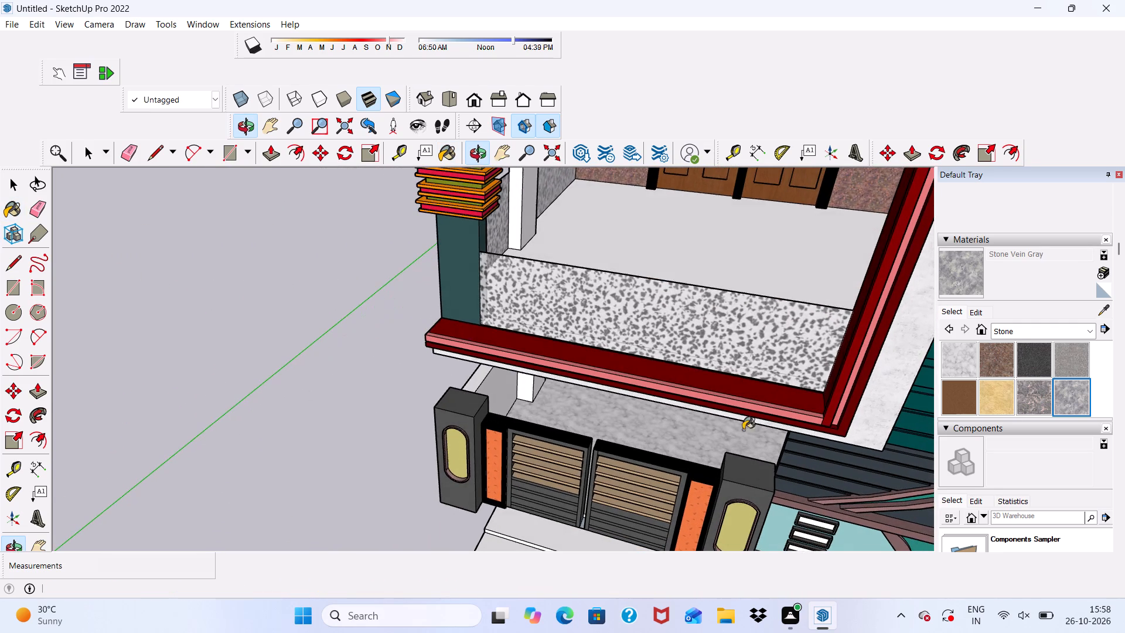
{"action": "left_click", "coordinate": [696, 260]}
Paint the house's outer side wall around the porch and balcony openings with Stone Brushed Khaki.
{"action": "scroll", "coordinate": [693, 286], "scroll_direction": "down", "scroll_amount": 2}
{"action": "middle_click_drag", "start_coordinate": [690, 303], "coordinate": [865, 145]}
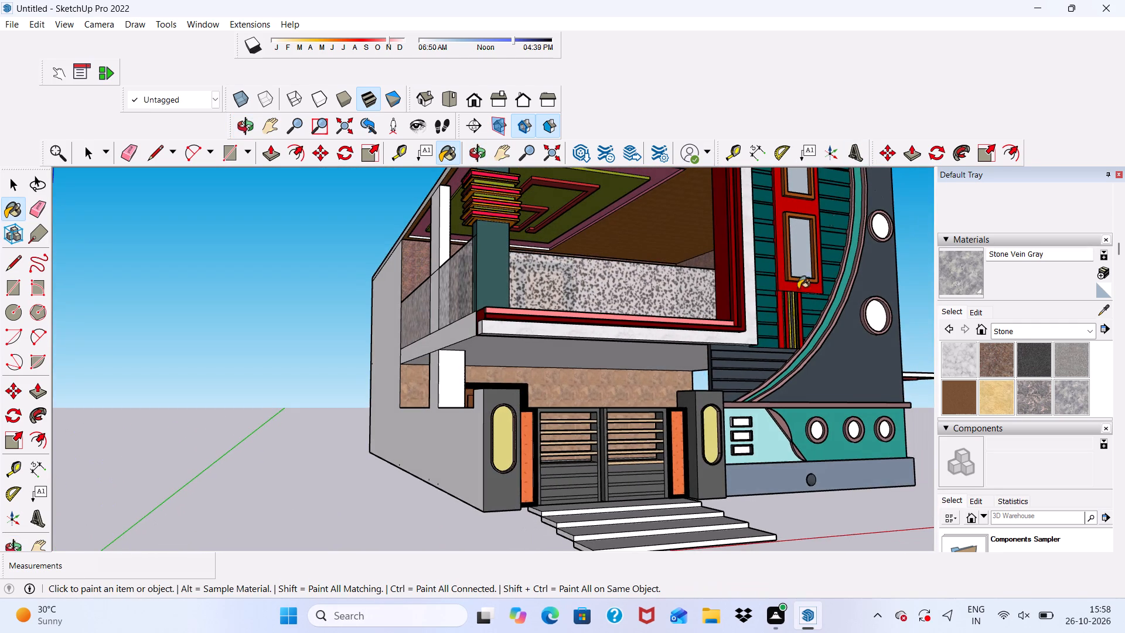
{"action": "scroll", "coordinate": [596, 357], "scroll_direction": "up", "scroll_amount": 3}
{"action": "scroll", "coordinate": [429, 346], "scroll_direction": "up", "scroll_amount": 1}
{"action": "middle_click_drag", "start_coordinate": [473, 356], "coordinate": [583, 316]}
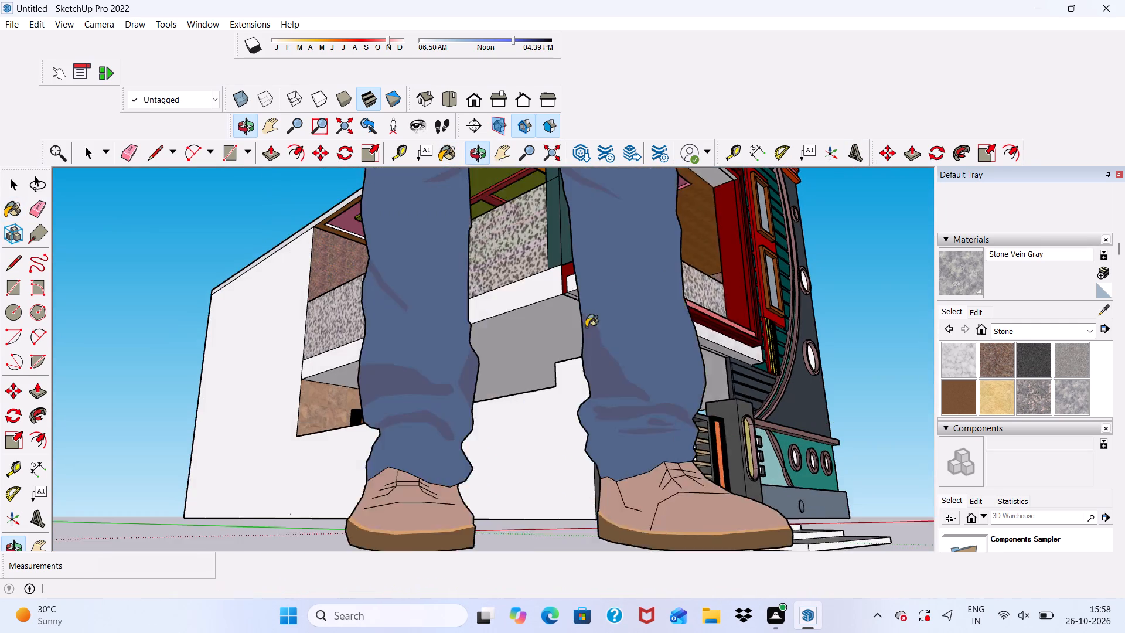
{"action": "left_click", "coordinate": [998, 388]}
{"action": "scroll", "coordinate": [480, 374], "scroll_direction": "up", "scroll_amount": 2}
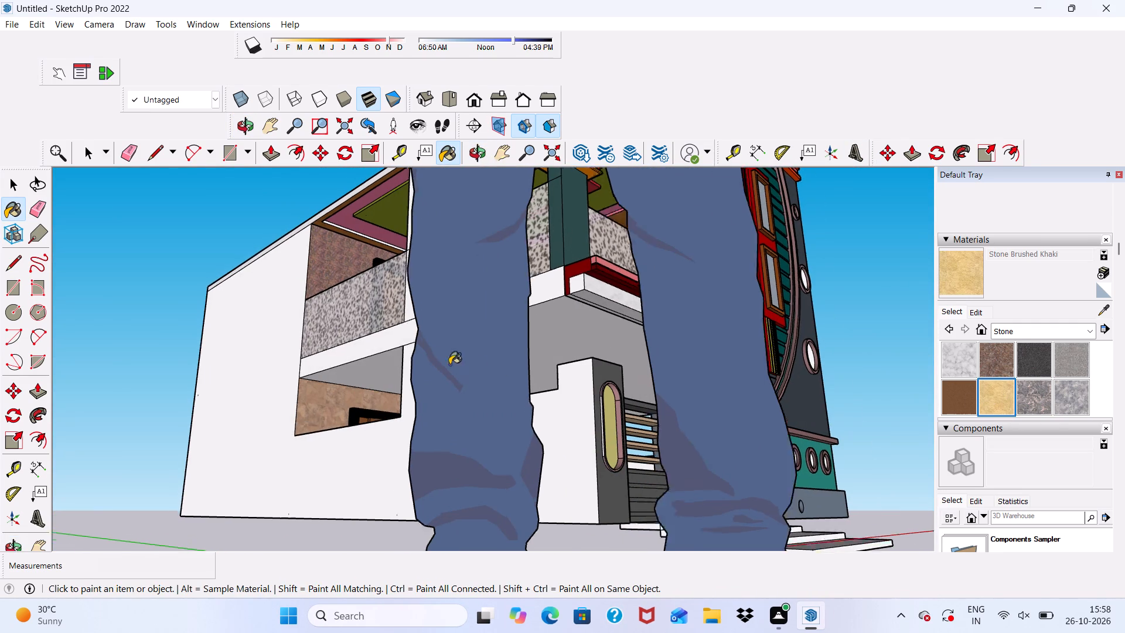
{"action": "scroll", "coordinate": [449, 365], "scroll_direction": "up", "scroll_amount": 2}
{"action": "left_click", "coordinate": [328, 444]}
{"action": "scroll", "coordinate": [278, 378], "scroll_direction": "up", "scroll_amount": 1}
{"action": "scroll", "coordinate": [298, 372], "scroll_direction": "down", "scroll_amount": 1}
{"action": "middle_click_drag", "start_coordinate": [303, 370], "coordinate": [404, 397]}
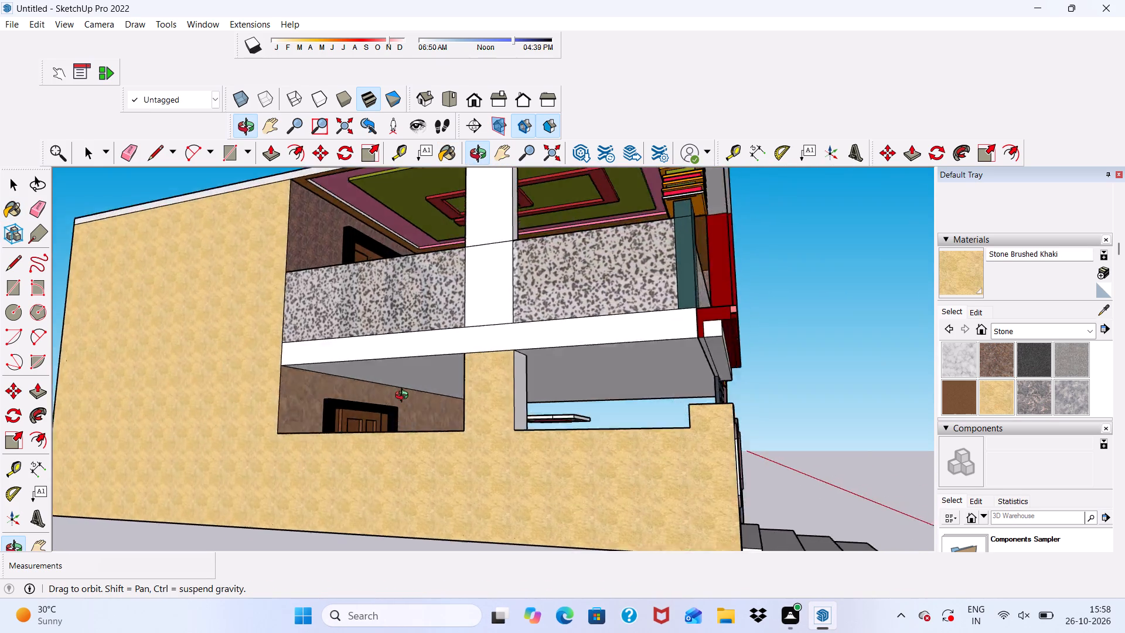
{"action": "middle_click_drag", "start_coordinate": [404, 397], "coordinate": [306, 439]}
Paint the rear wall of the house with Stone Brushed Khaki.
{"action": "scroll", "coordinate": [286, 387], "scroll_direction": "down", "scroll_amount": 4}
{"action": "middle_click_drag", "start_coordinate": [341, 457], "coordinate": [359, 435]}
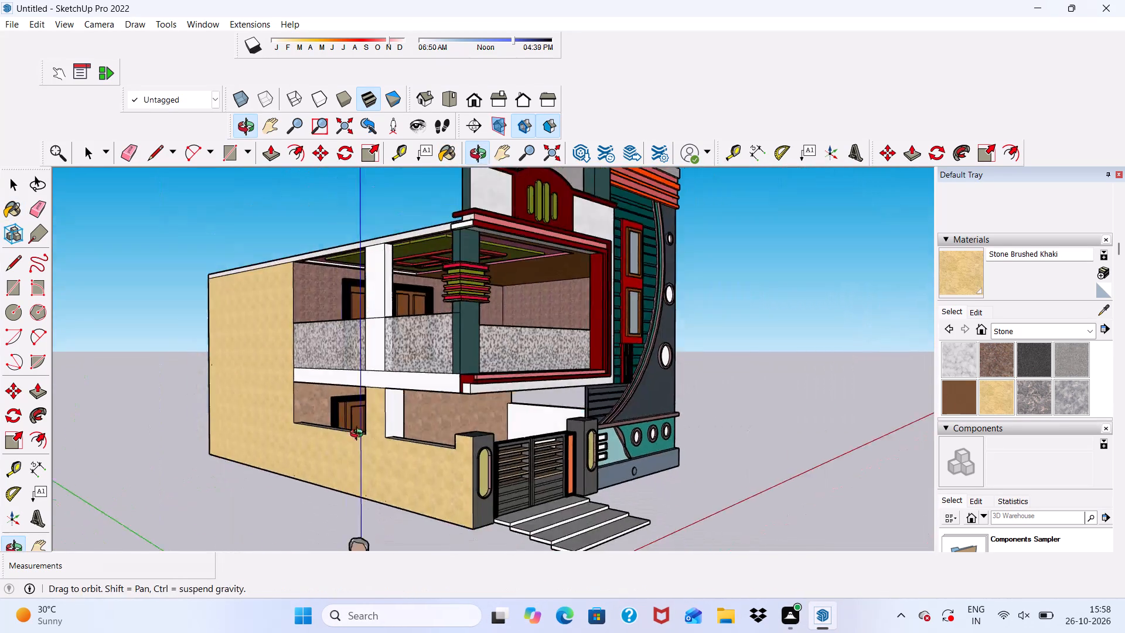
{"action": "middle_click_drag", "start_coordinate": [359, 435], "coordinate": [244, 435]}
{"action": "scroll", "coordinate": [424, 503], "scroll_direction": "up", "scroll_amount": 5}
{"action": "middle_click_drag", "start_coordinate": [461, 509], "coordinate": [322, 536]}
{"action": "scroll", "coordinate": [359, 496], "scroll_direction": "up", "scroll_amount": 1}
{"action": "scroll", "coordinate": [445, 414], "scroll_direction": "down", "scroll_amount": 7}
{"action": "middle_click_drag", "start_coordinate": [706, 488], "coordinate": [414, 503]}
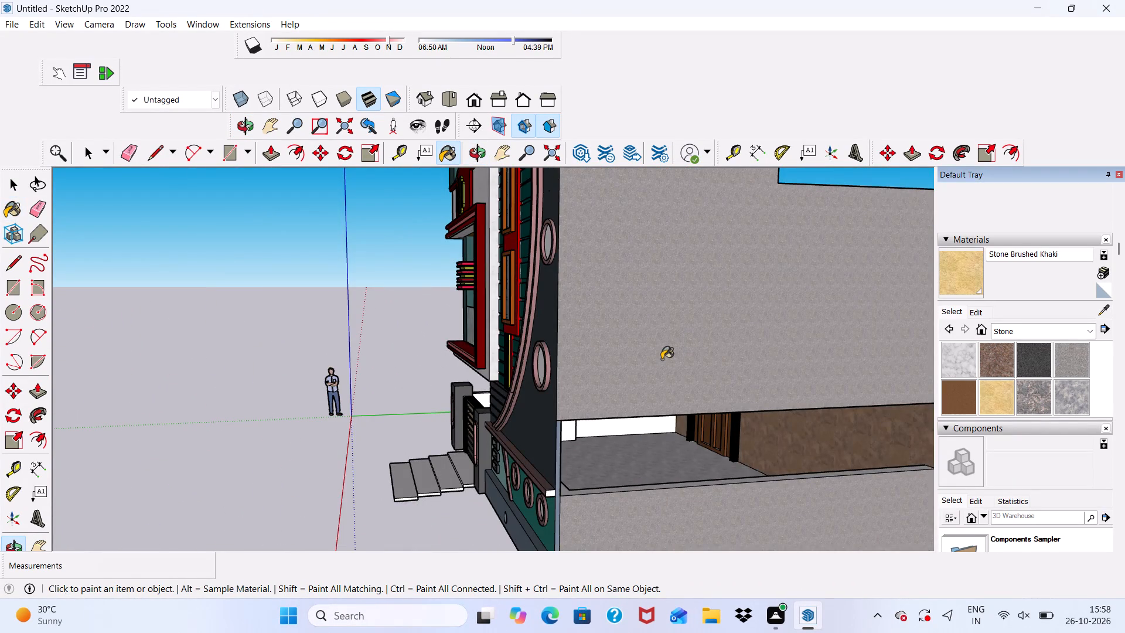
{"action": "scroll", "coordinate": [418, 397], "scroll_direction": "down", "scroll_amount": 5}
{"action": "middle_click_drag", "start_coordinate": [451, 427], "coordinate": [231, 480]}
{"action": "left_click", "coordinate": [735, 475]}
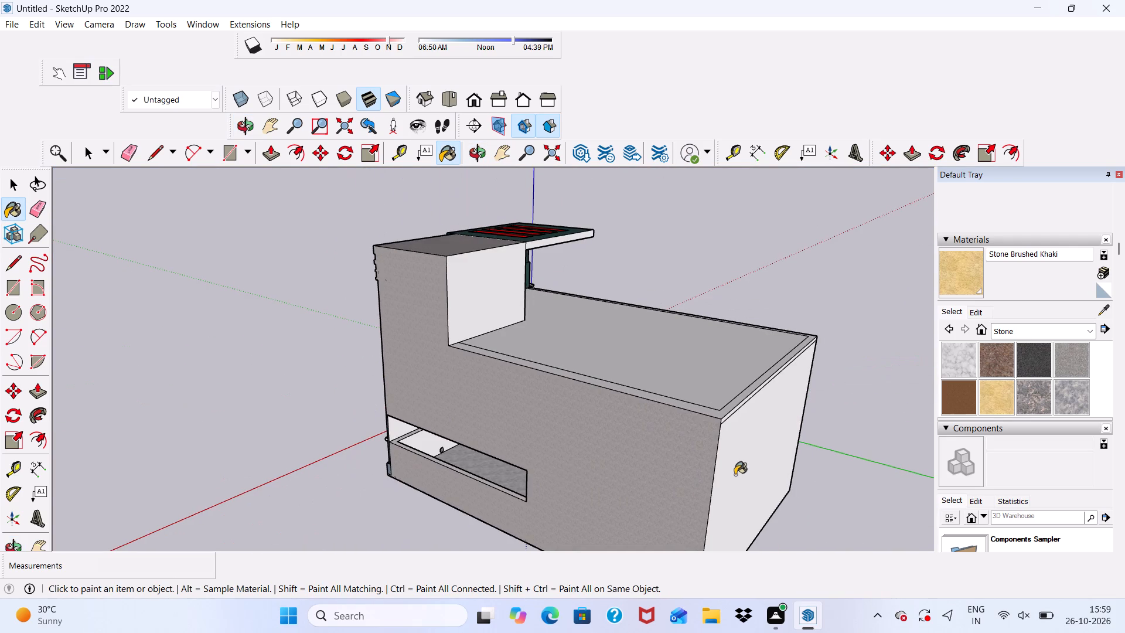
Examine the painted house from the front, from above at the rear, and around the gate and entrance steps.
{"action": "middle_click_drag", "start_coordinate": [725, 478], "coordinate": [1069, 485]}
{"action": "middle_click_drag", "start_coordinate": [595, 485], "coordinate": [864, 375]}
{"action": "scroll", "coordinate": [492, 441], "scroll_direction": "up", "scroll_amount": 4}
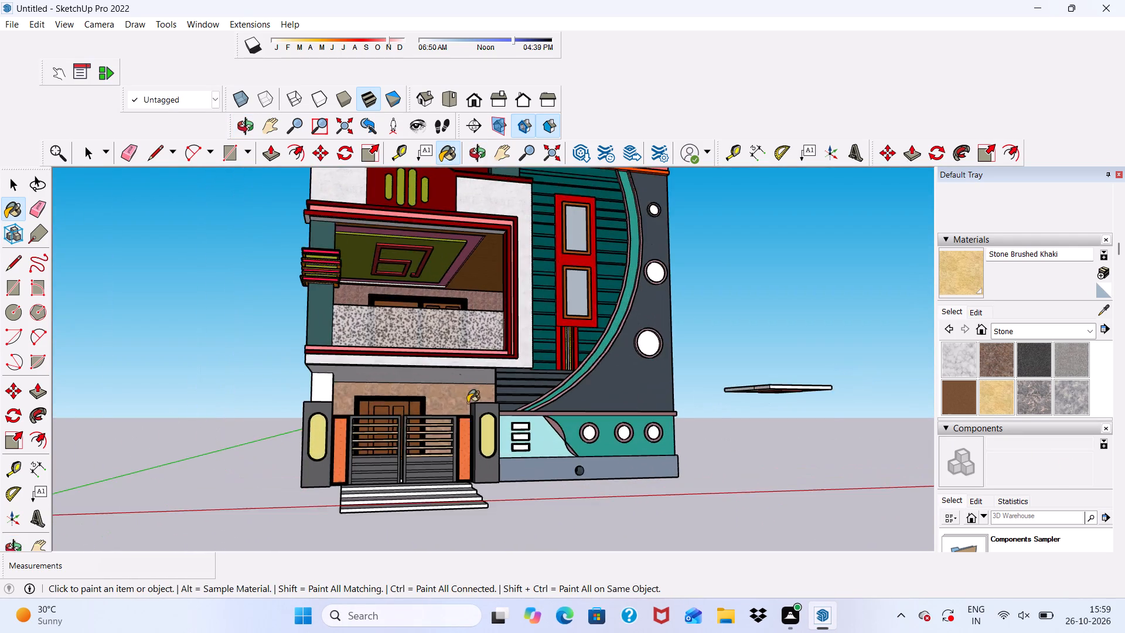
{"action": "scroll", "coordinate": [468, 403], "scroll_direction": "up", "scroll_amount": 4}
{"action": "key", "text": "space"}
{"action": "scroll", "coordinate": [433, 312], "scroll_direction": "down", "scroll_amount": 10}
{"action": "middle_click_drag", "start_coordinate": [452, 428], "coordinate": [980, 571]}
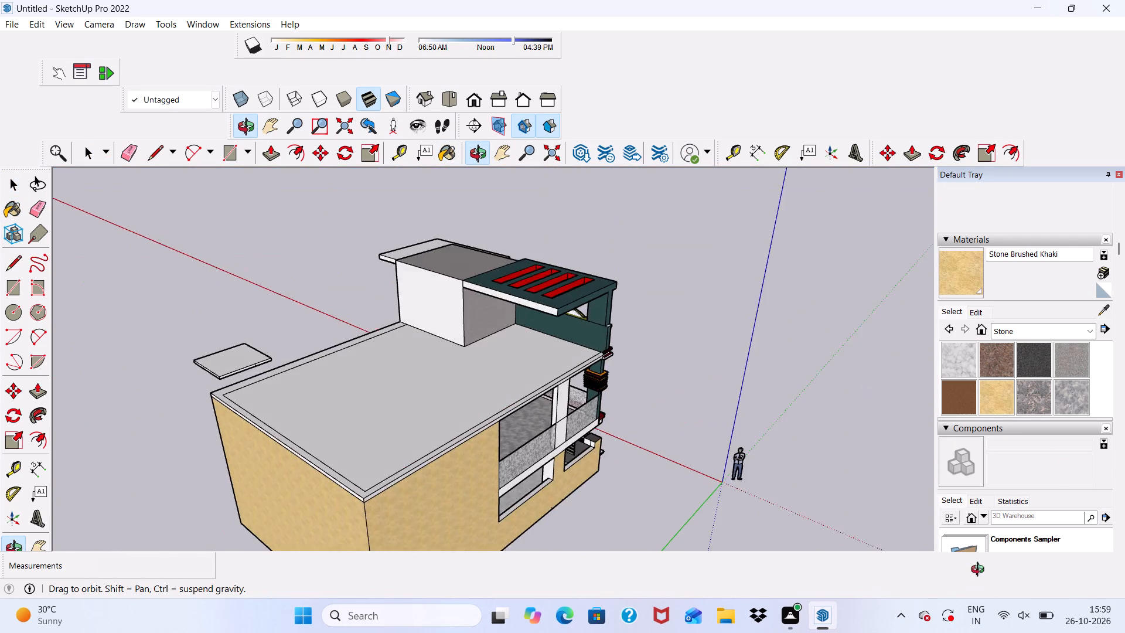
{"action": "middle_click_drag", "start_coordinate": [980, 571], "coordinate": [374, 482]}
{"action": "scroll", "coordinate": [460, 471], "scroll_direction": "up", "scroll_amount": 6}
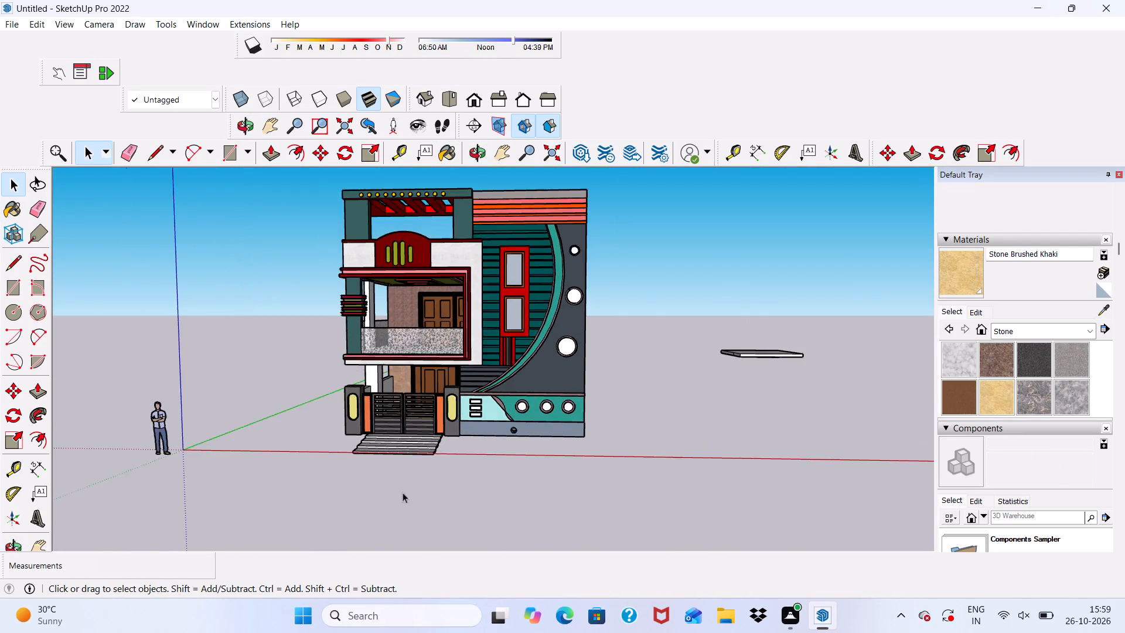
{"action": "scroll", "coordinate": [403, 492], "scroll_direction": "up", "scroll_amount": 7}
{"action": "scroll", "coordinate": [425, 383], "scroll_direction": "down", "scroll_amount": 3}
{"action": "middle_click_drag", "start_coordinate": [413, 389], "coordinate": [393, 384]}
{"action": "scroll", "coordinate": [531, 430], "scroll_direction": "up", "scroll_amount": 1}
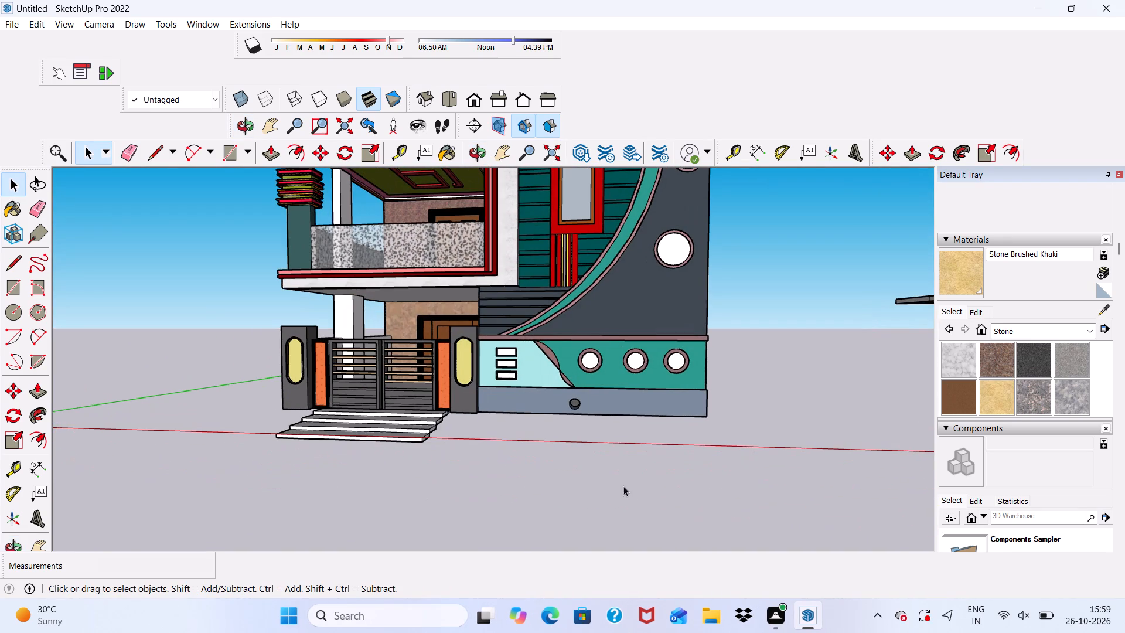
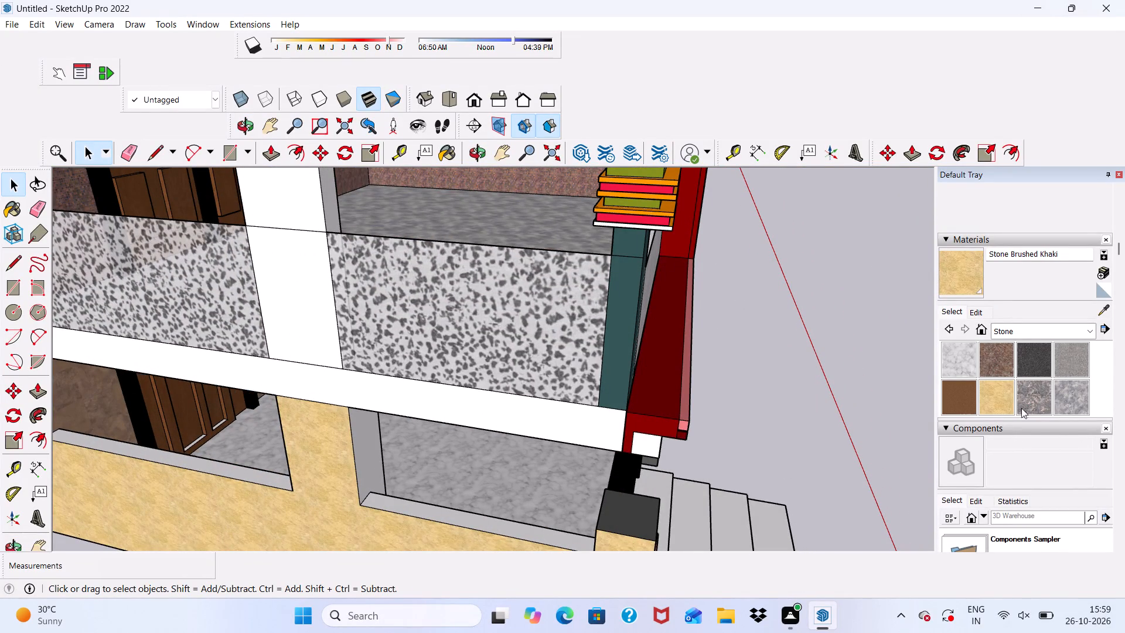
Paint the sills and pillar side faces of the ground-floor porch side openings with Stone Brushed Khaki.
{"action": "left_click", "coordinate": [996, 388]}
{"action": "scroll", "coordinate": [922, 431], "scroll_direction": "down", "scroll_amount": 2}
{"action": "scroll", "coordinate": [396, 456], "scroll_direction": "up", "scroll_amount": 4}
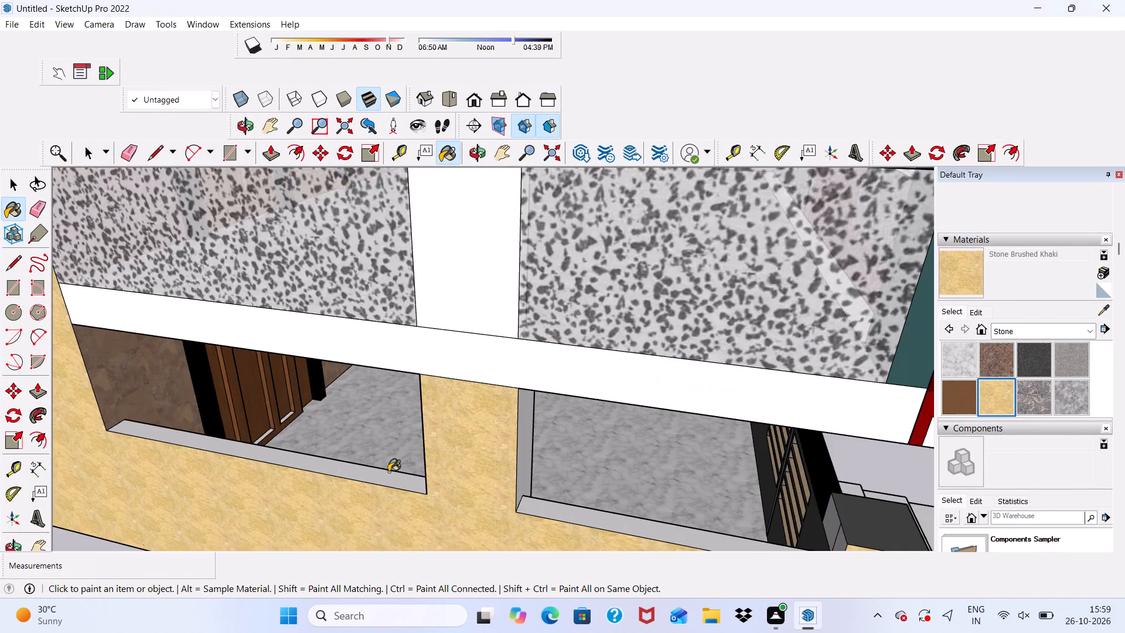
{"action": "scroll", "coordinate": [388, 472], "scroll_direction": "up", "scroll_amount": 5}
{"action": "left_click", "coordinate": [384, 478]}
{"action": "scroll", "coordinate": [373, 472], "scroll_direction": "down", "scroll_amount": 4}
{"action": "scroll", "coordinate": [660, 544], "scroll_direction": "up", "scroll_amount": 4}
{"action": "left_click", "coordinate": [645, 532]}
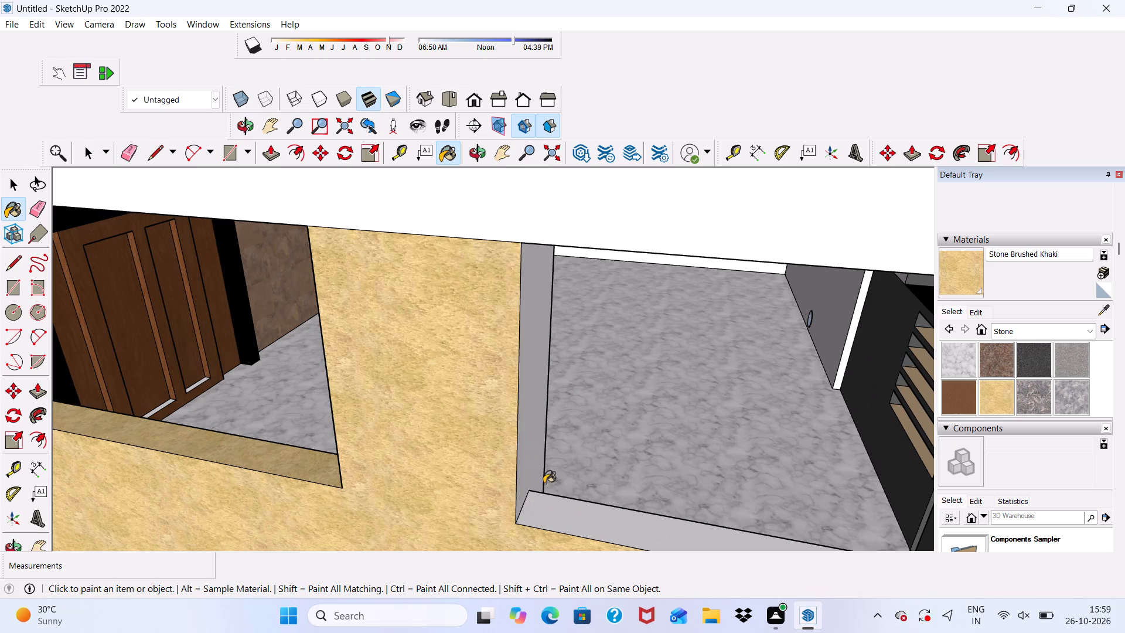
{"action": "left_click", "coordinate": [524, 427]}
{"action": "scroll", "coordinate": [493, 445], "scroll_direction": "down", "scroll_amount": 1}
{"action": "middle_click_drag", "start_coordinate": [492, 447], "coordinate": [735, 437]}
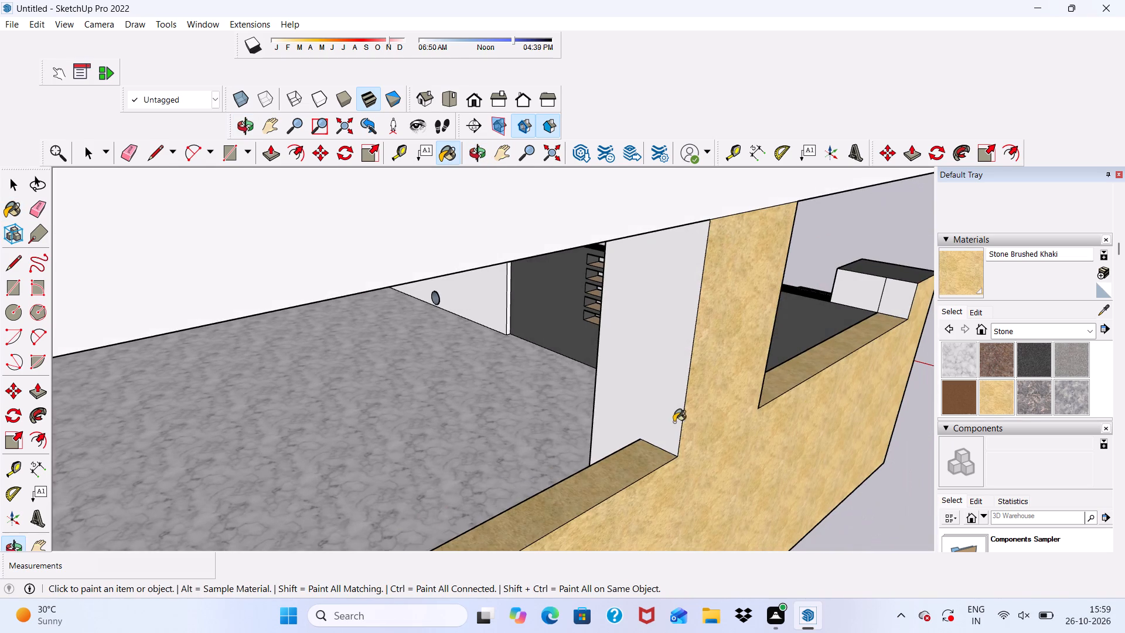
{"action": "left_click", "coordinate": [676, 411]}
Paint the inner face of the porch side-wall pillar behind the gate with Stone Brushed Khaki.
{"action": "scroll", "coordinate": [629, 412], "scroll_direction": "down", "scroll_amount": 4}
{"action": "middle_click_drag", "start_coordinate": [699, 460], "coordinate": [222, 407]}
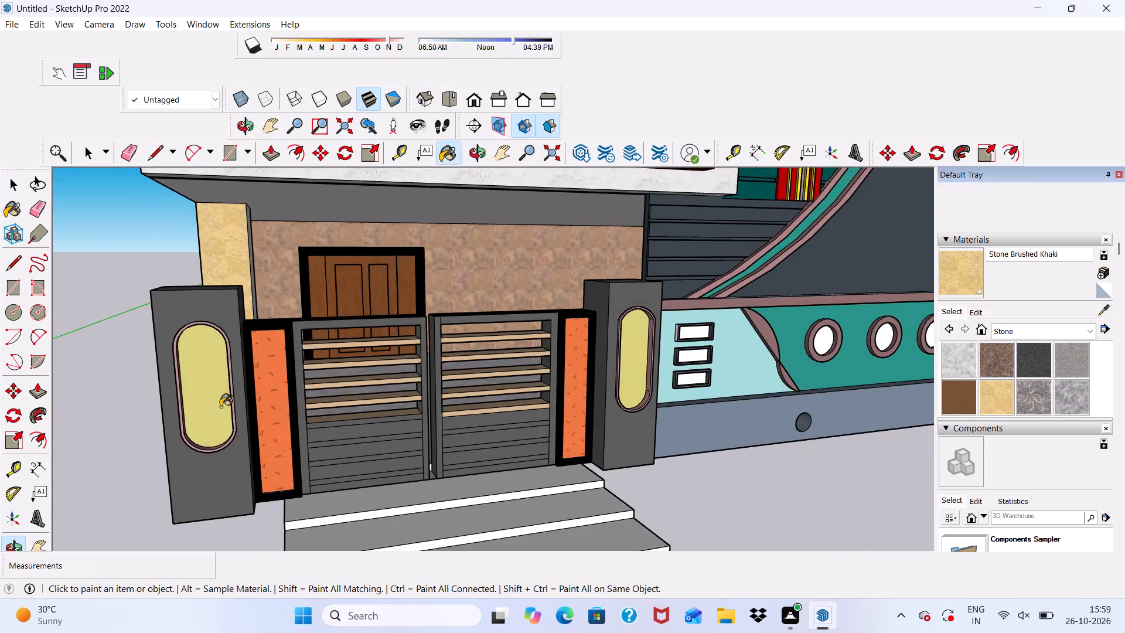
{"action": "scroll", "coordinate": [224, 403], "scroll_direction": "down", "scroll_amount": 4}
{"action": "middle_click_drag", "start_coordinate": [370, 463], "coordinate": [123, 482]}
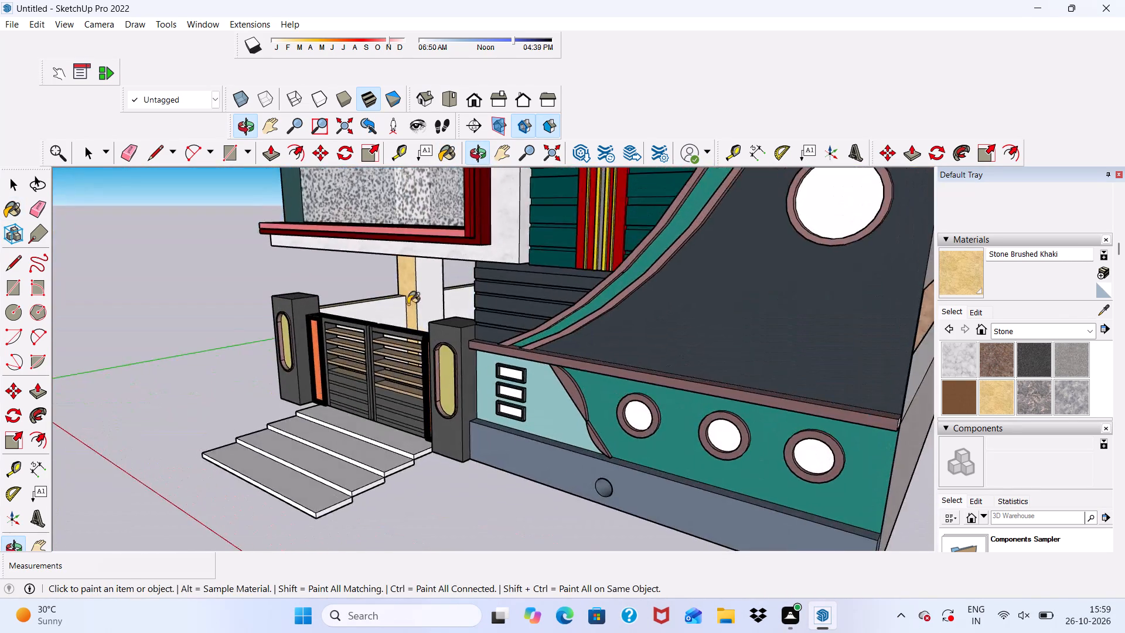
{"action": "scroll", "coordinate": [422, 294], "scroll_direction": "up", "scroll_amount": 4}
{"action": "left_click", "coordinate": [435, 278]}
Examine the opposite side wall with its ground-floor opening, and the front elevation, for surfaces still unpainted.
{"action": "scroll", "coordinate": [423, 313], "scroll_direction": "down", "scroll_amount": 6}
{"action": "middle_click_drag", "start_coordinate": [445, 416], "coordinate": [318, 468]}
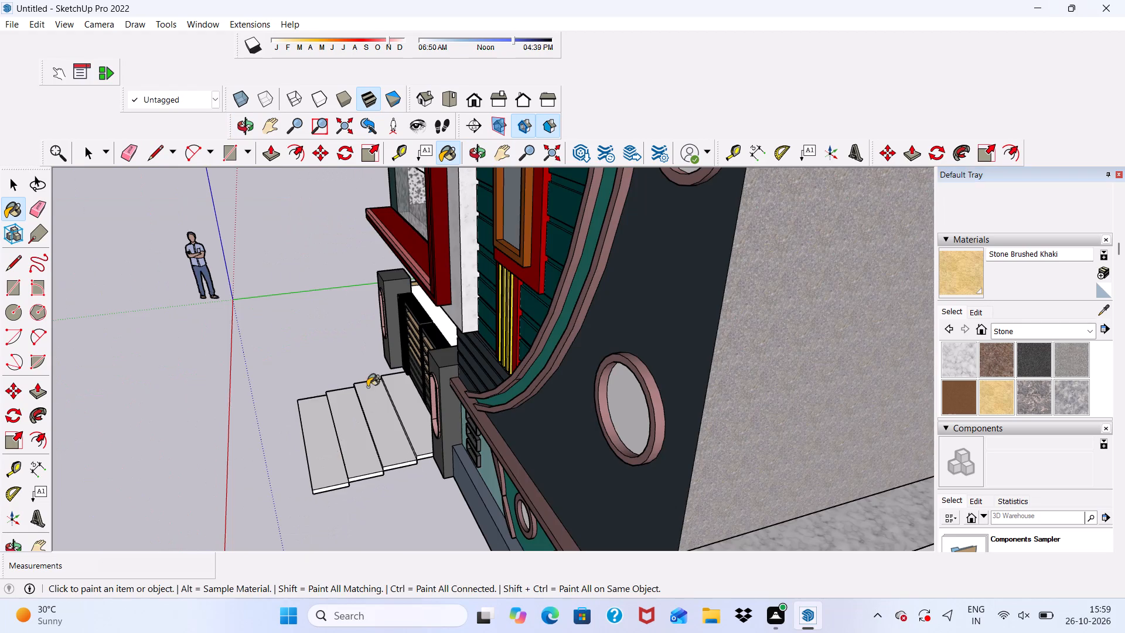
{"action": "scroll", "coordinate": [367, 379], "scroll_direction": "down", "scroll_amount": 7}
{"action": "middle_click_drag", "start_coordinate": [490, 480], "coordinate": [370, 457]}
{"action": "scroll", "coordinate": [370, 457], "scroll_direction": "up", "scroll_amount": 8}
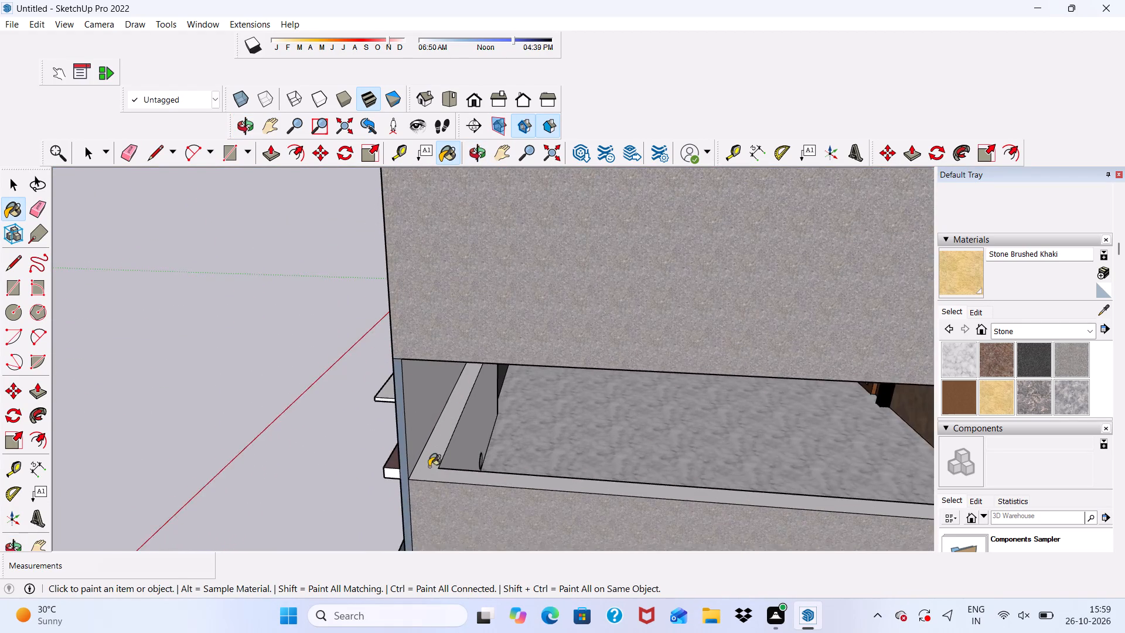
{"action": "scroll", "coordinate": [429, 467], "scroll_direction": "up", "scroll_amount": 1}
{"action": "scroll", "coordinate": [401, 455], "scroll_direction": "down", "scroll_amount": 4}
{"action": "middle_click_drag", "start_coordinate": [401, 501], "coordinate": [645, 428]}
{"action": "scroll", "coordinate": [630, 435], "scroll_direction": "down", "scroll_amount": 3}
{"action": "middle_click_drag", "start_coordinate": [683, 424], "coordinate": [769, 409]}
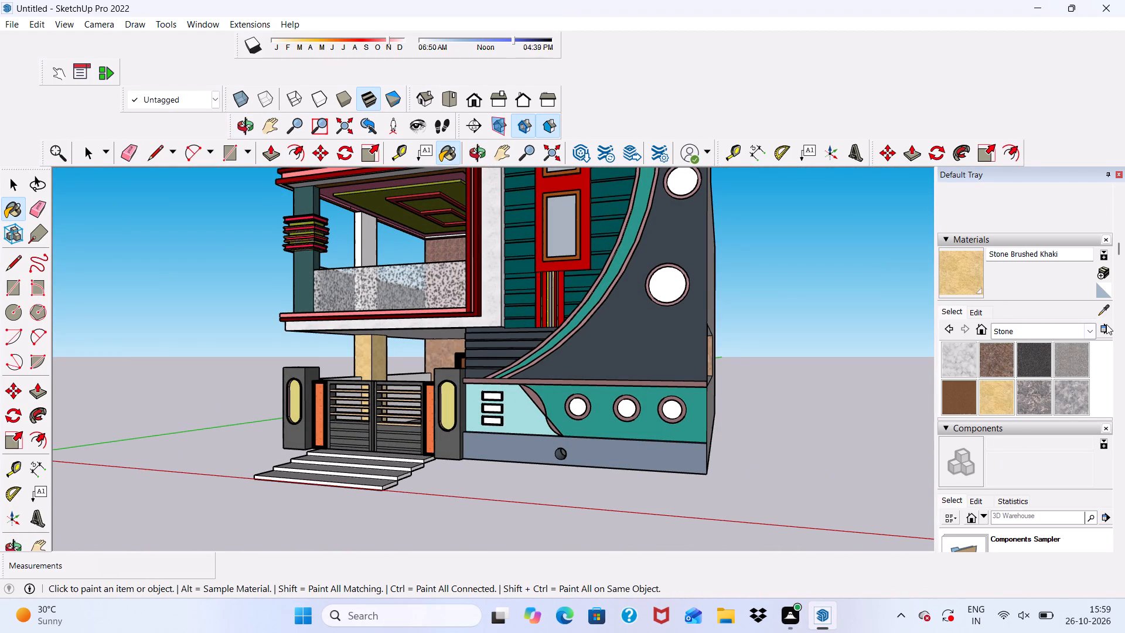
Paint the entrance steps in front of the gate with Granite Light Gray.
{"action": "left_click", "coordinate": [1075, 363]}
{"action": "scroll", "coordinate": [463, 449], "scroll_direction": "up", "scroll_amount": 3}
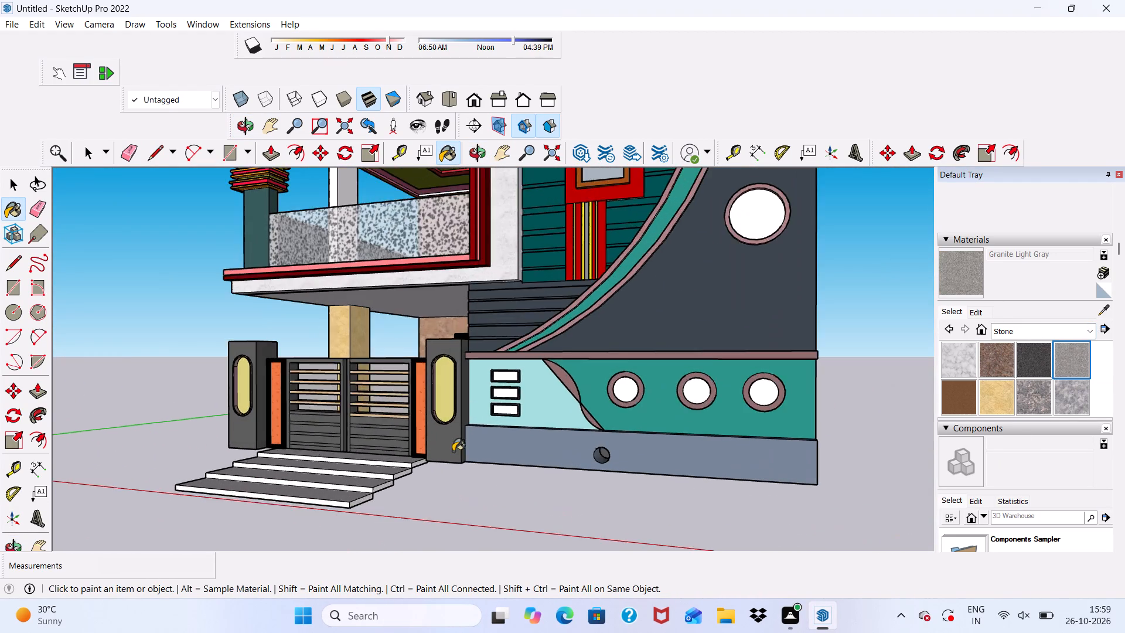
{"action": "scroll", "coordinate": [453, 451], "scroll_direction": "up", "scroll_amount": 10}
{"action": "left_click", "coordinate": [306, 527]}
Examine the entrance steps, gate and porch from the front at close and wider range.
{"action": "scroll", "coordinate": [353, 482], "scroll_direction": "down", "scroll_amount": 4}
{"action": "middle_click_drag", "start_coordinate": [424, 527], "coordinate": [602, 576]}
{"action": "scroll", "coordinate": [601, 537], "scroll_direction": "up", "scroll_amount": 1}
{"action": "scroll", "coordinate": [540, 431], "scroll_direction": "down", "scroll_amount": 3}
{"action": "middle_click_drag", "start_coordinate": [575, 537], "coordinate": [513, 544]}
{"action": "middle_click_drag", "start_coordinate": [474, 434], "coordinate": [472, 421]}
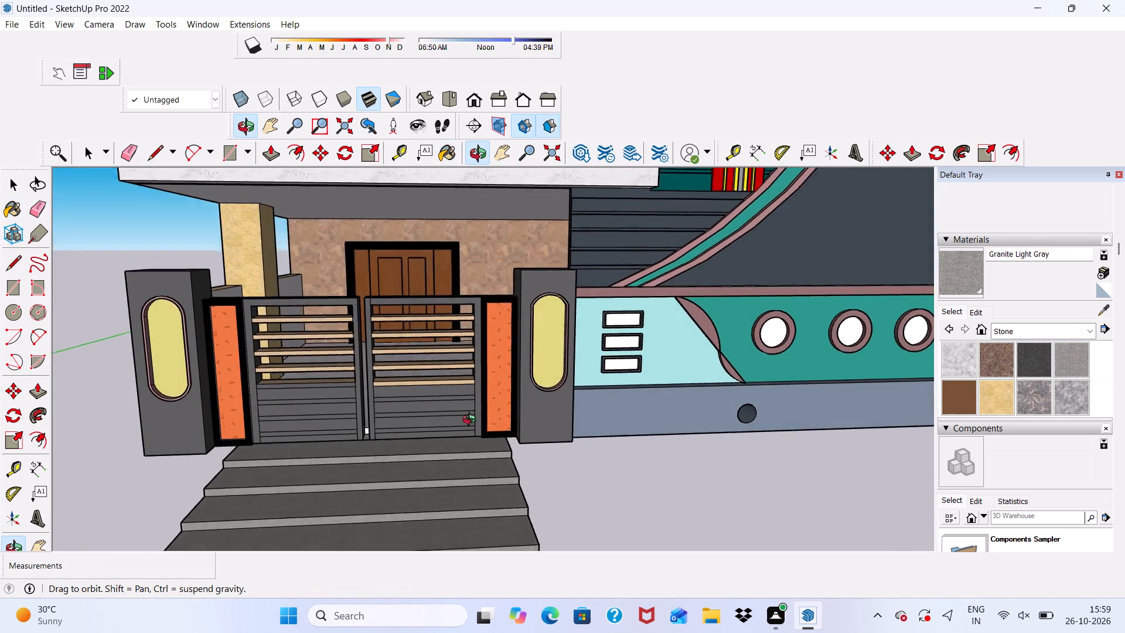
{"action": "middle_click_drag", "start_coordinate": [472, 421], "coordinate": [463, 398]}
{"action": "scroll", "coordinate": [446, 432], "scroll_direction": "down", "scroll_amount": 5}
{"action": "middle_click_drag", "start_coordinate": [465, 540], "coordinate": [434, 545]}
{"action": "scroll", "coordinate": [398, 373], "scroll_direction": "up", "scroll_amount": 5}
{"action": "scroll", "coordinate": [402, 400], "scroll_direction": "down", "scroll_amount": 1}
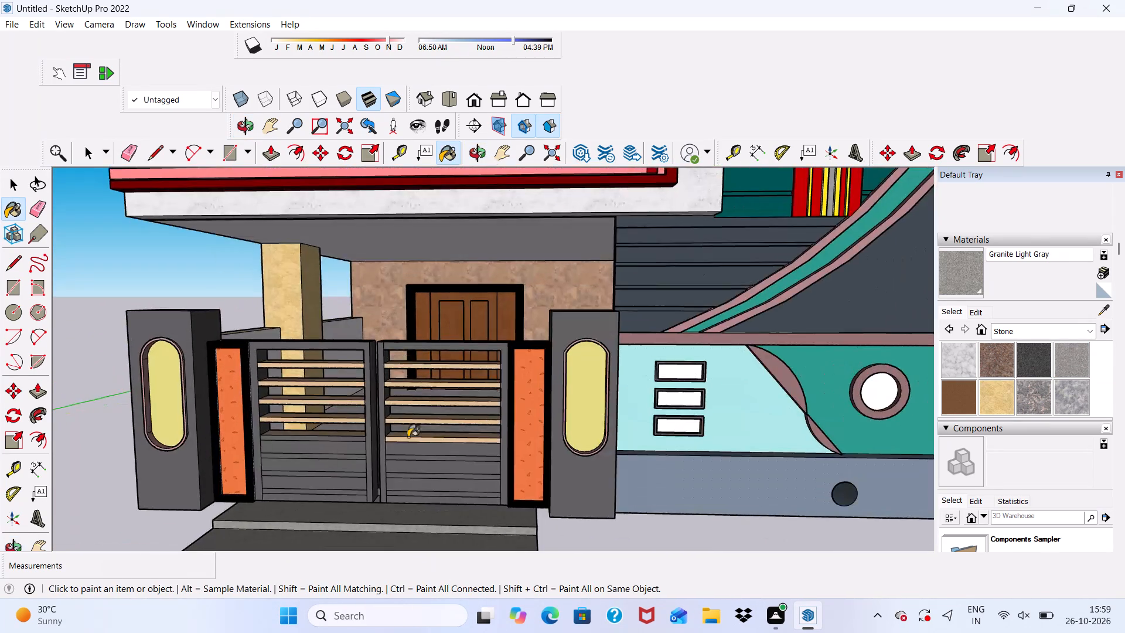
{"action": "scroll", "coordinate": [408, 437], "scroll_direction": "down", "scroll_amount": 1}
{"action": "scroll", "coordinate": [408, 457], "scroll_direction": "up", "scroll_amount": 3}
{"action": "scroll", "coordinate": [408, 457], "scroll_direction": "down", "scroll_amount": 4}
{"action": "middle_click_drag", "start_coordinate": [408, 451], "coordinate": [390, 438]}
{"action": "scroll", "coordinate": [414, 335], "scroll_direction": "down", "scroll_amount": 5}
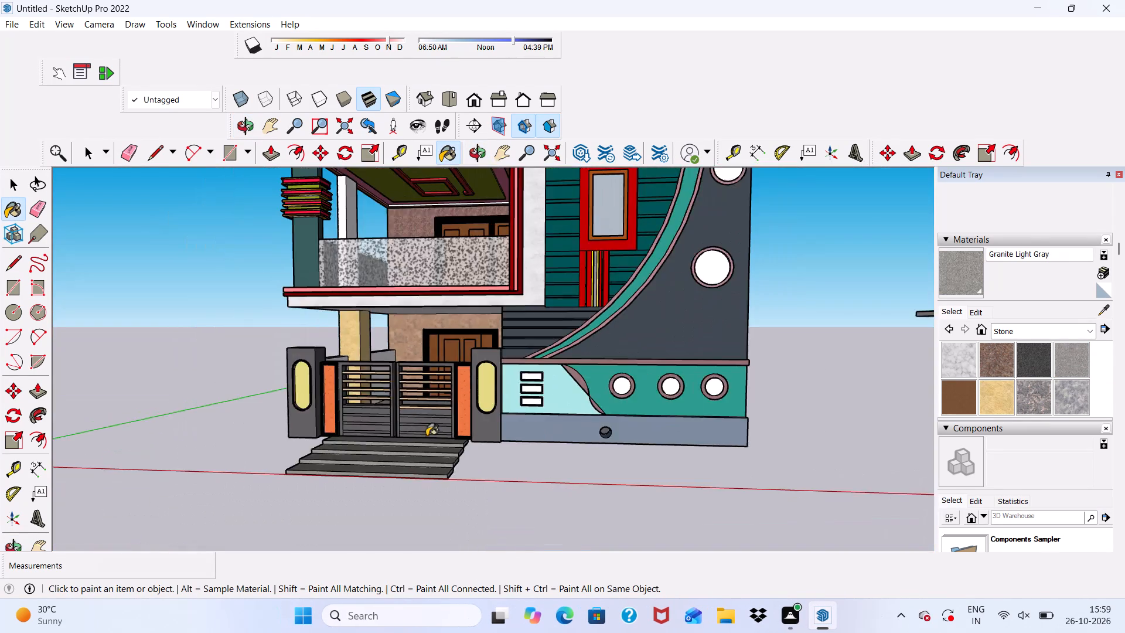
Examine the balcony, parapet, roof slab and upper front facade from the front and the side.
{"action": "scroll", "coordinate": [427, 436], "scroll_direction": "down", "scroll_amount": 4}
{"action": "scroll", "coordinate": [411, 251], "scroll_direction": "up", "scroll_amount": 5}
{"action": "middle_click_drag", "start_coordinate": [377, 283], "coordinate": [547, 307]}
{"action": "scroll", "coordinate": [547, 307], "scroll_direction": "up", "scroll_amount": 1}
{"action": "scroll", "coordinate": [496, 339], "scroll_direction": "down", "scroll_amount": 2}
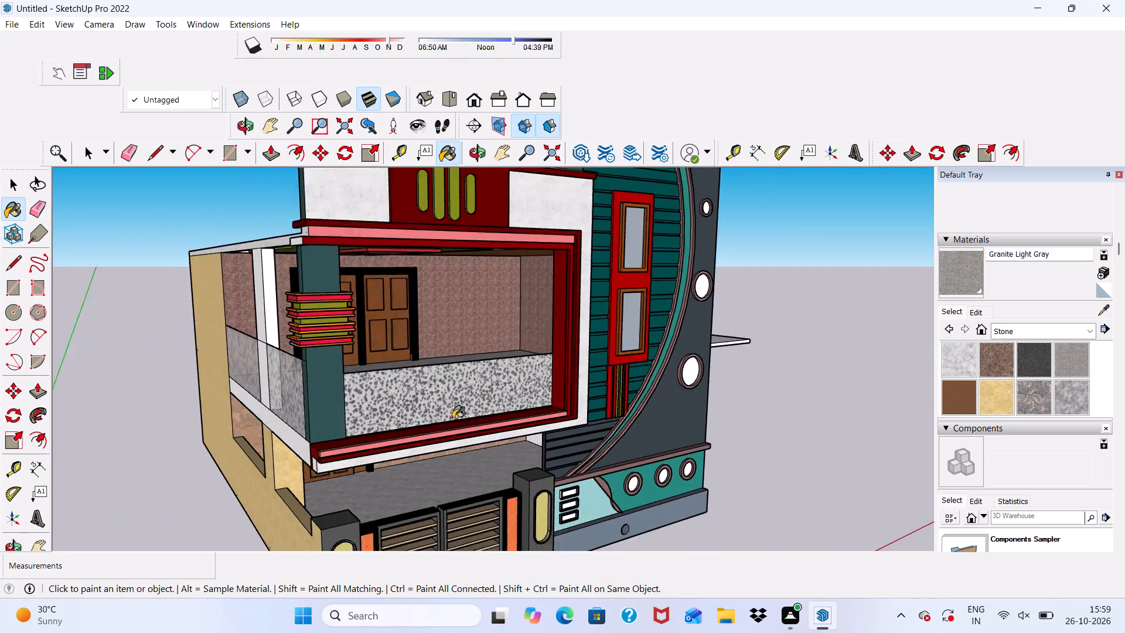
{"action": "scroll", "coordinate": [453, 418], "scroll_direction": "down", "scroll_amount": 3}
{"action": "scroll", "coordinate": [429, 410], "scroll_direction": "up", "scroll_amount": 5}
{"action": "scroll", "coordinate": [336, 211], "scroll_direction": "down", "scroll_amount": 1}
{"action": "middle_click_drag", "start_coordinate": [336, 211], "coordinate": [415, 331]}
{"action": "scroll", "coordinate": [415, 331], "scroll_direction": "up", "scroll_amount": 4}
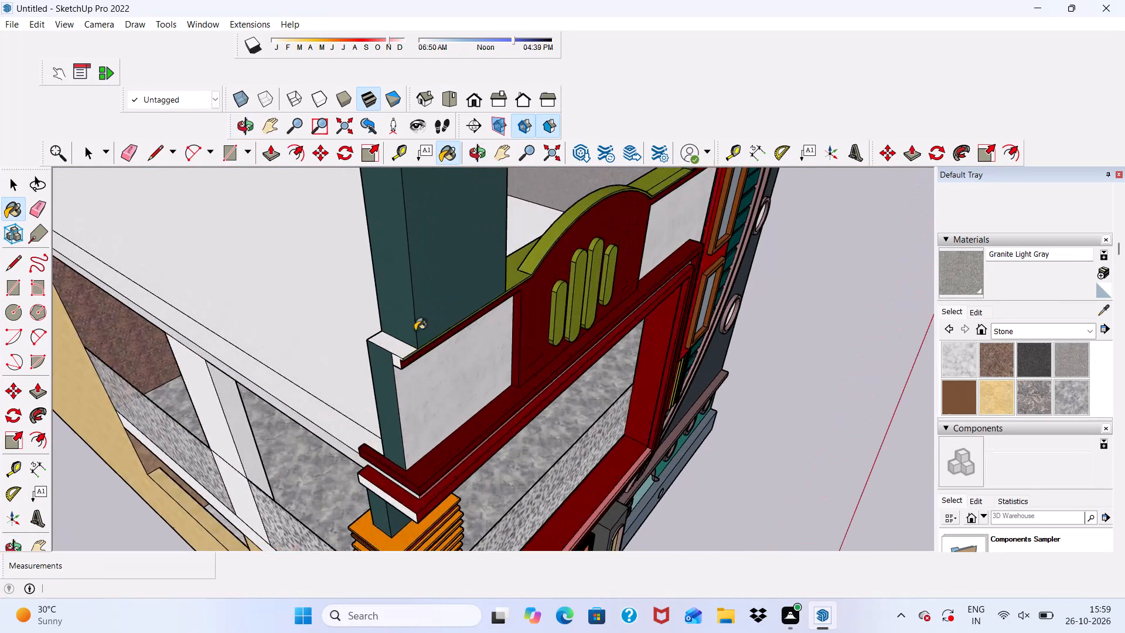
{"action": "scroll", "coordinate": [421, 406], "scroll_direction": "down", "scroll_amount": 1}
{"action": "middle_click_drag", "start_coordinate": [426, 413], "coordinate": [280, 307]}
{"action": "scroll", "coordinate": [322, 336], "scroll_direction": "down", "scroll_amount": 4}
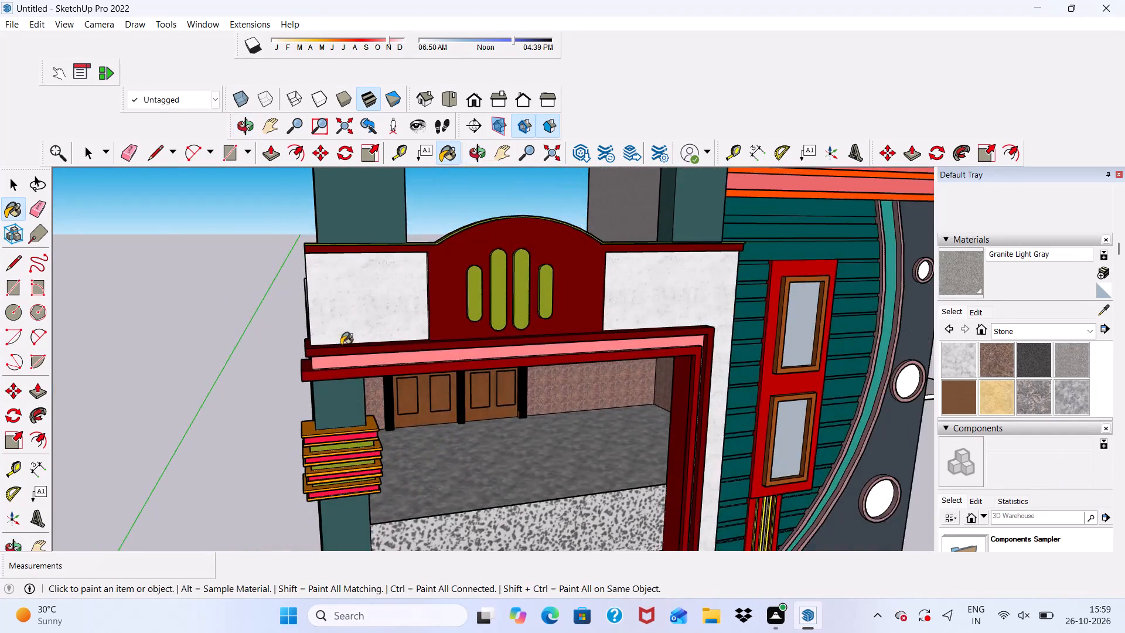
{"action": "middle_click_drag", "start_coordinate": [341, 345], "coordinate": [567, 387]}
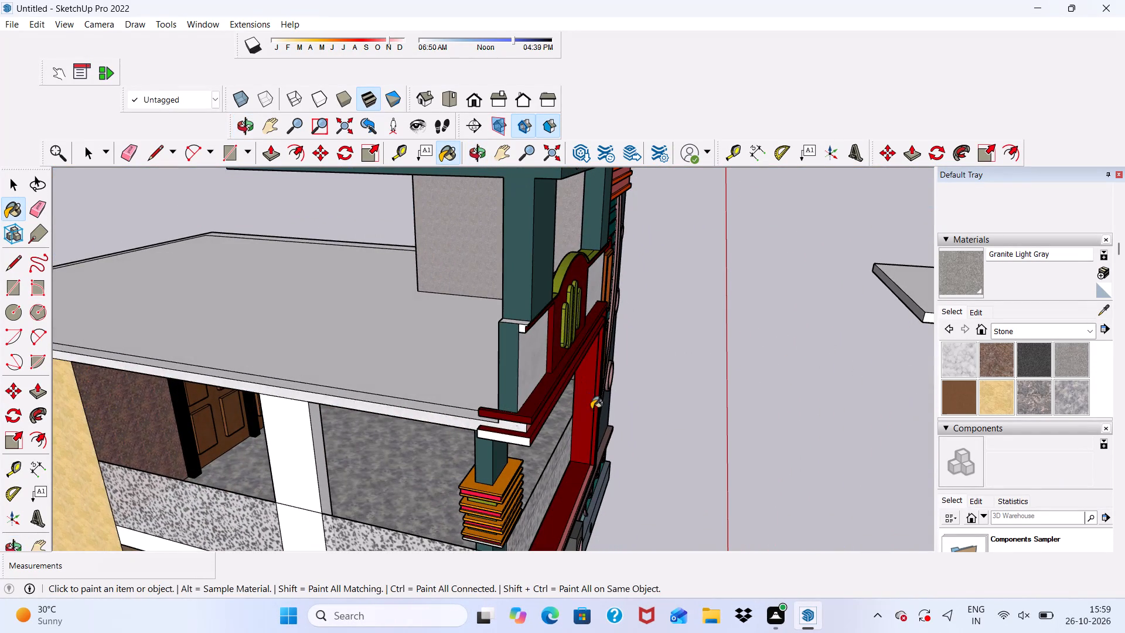
{"action": "key", "text": "space"}
{"action": "scroll", "coordinate": [579, 393], "scroll_direction": "down", "scroll_amount": 2}
{"action": "middle_click_drag", "start_coordinate": [575, 388], "coordinate": [330, 356]}
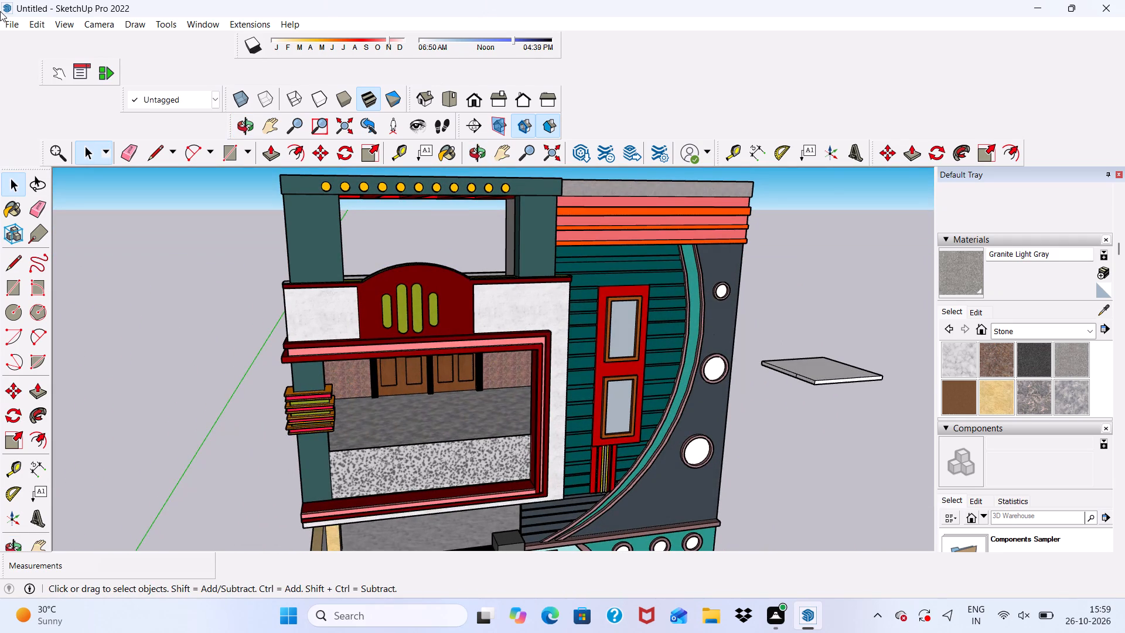
{"action": "scroll", "coordinate": [111, 229], "scroll_direction": "up", "scroll_amount": 1}
Save the model in the Documents folder as a SketchUp file named 788.
{"action": "left_click", "coordinate": [12, 20]}
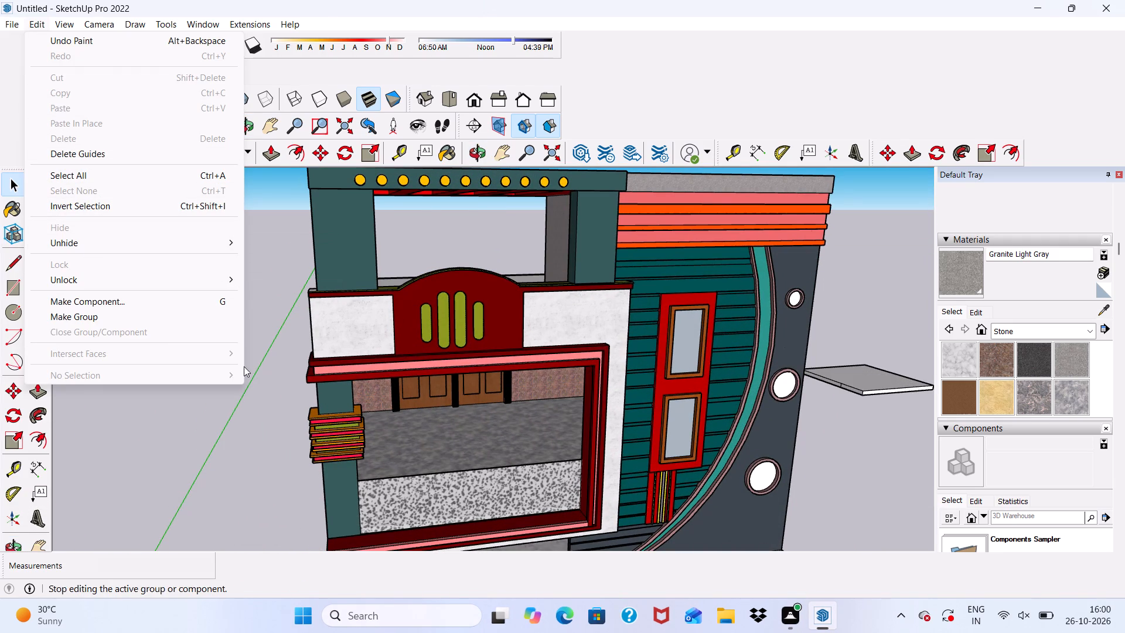
{"action": "left_click", "coordinate": [255, 465]}
{"action": "left_click", "coordinate": [435, 489], "text": "ctrl"}
{"action": "key", "text": "ctrl+s"}
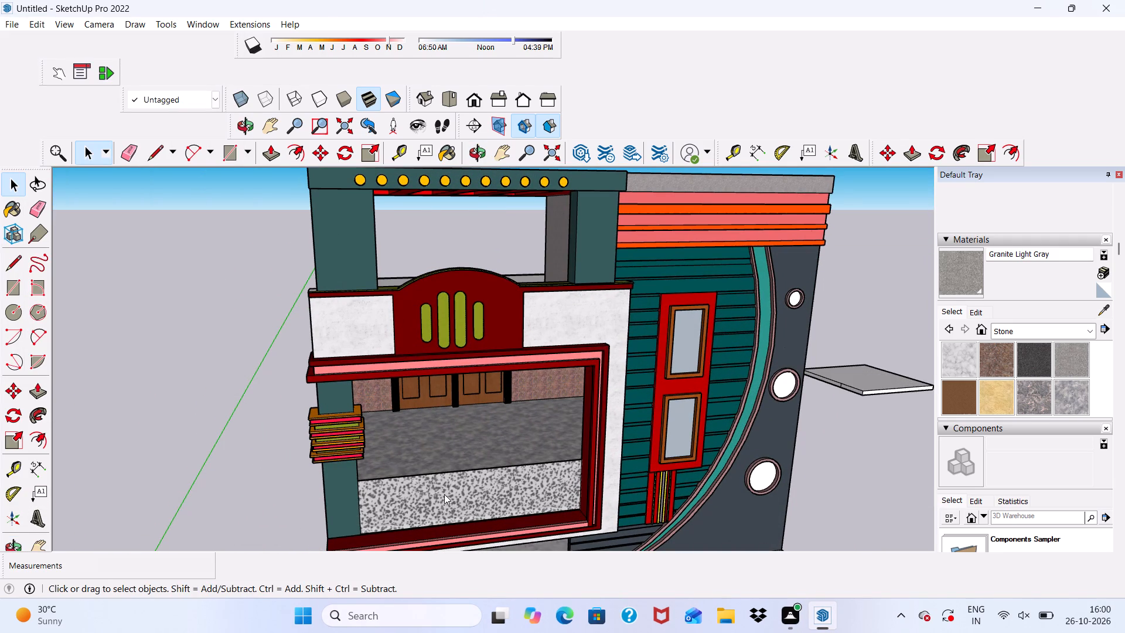
{"action": "left_click_drag", "start_coordinate": [467, 507], "coordinate": [504, 512]}
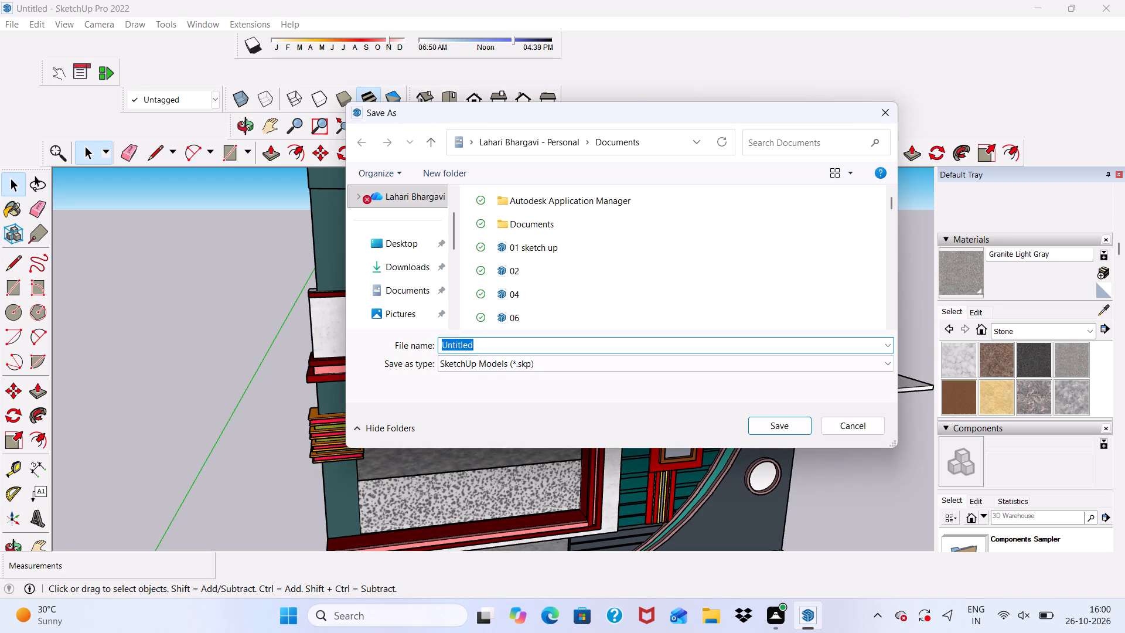
{"action": "left_click", "coordinate": [496, 342]}
{"action": "key", "text": "BackSpace"}
{"action": "key", "text": "BackSpace"}
{"action": "key", "text": "BackSpace"}
{"action": "key", "text": "BackSpace"}
{"action": "key", "text": "BackSpace"}
{"action": "key", "text": "BackSpace"}
{"action": "key", "text": "BackSpace"}
{"action": "key", "text": "BackSpace"}
{"action": "key", "text": "BackSpace"}
{"action": "key", "text": "BackSpace"}
{"action": "key", "text": "BackSpace"}
{"action": "key", "text": "BackSpace"}
{"action": "key", "text": "BackSpace"}
{"action": "key", "text": "BackSpace"}
{"action": "key", "text": "BackSpace"}
{"action": "key", "text": "BackSpace"}
{"action": "key", "text": "BackSpace"}
{"action": "key", "text": "BackSpace"}
{"action": "key", "text": "BackSpace"}
{"action": "key", "text": "BackSpace"}
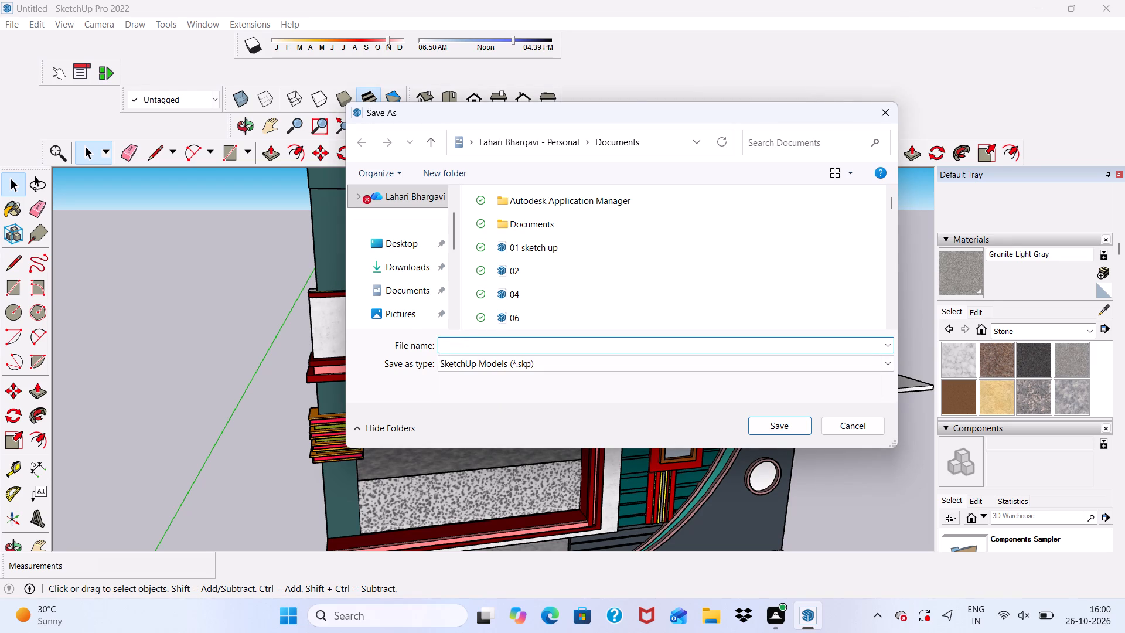
{"action": "key", "text": "7"}
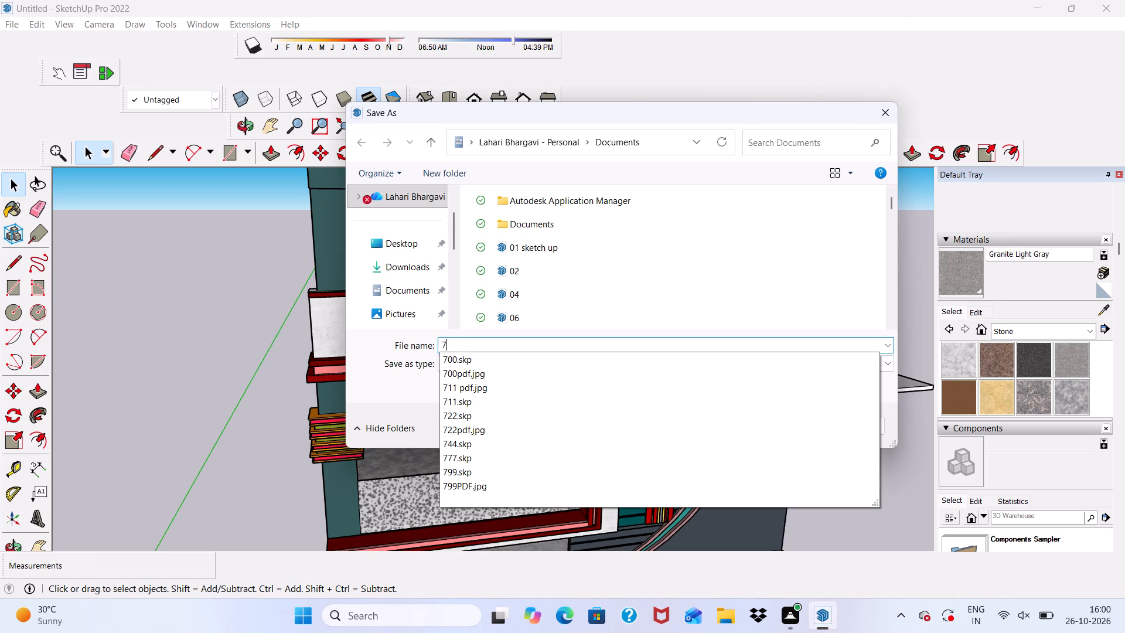
{"action": "type", "text": "88"}
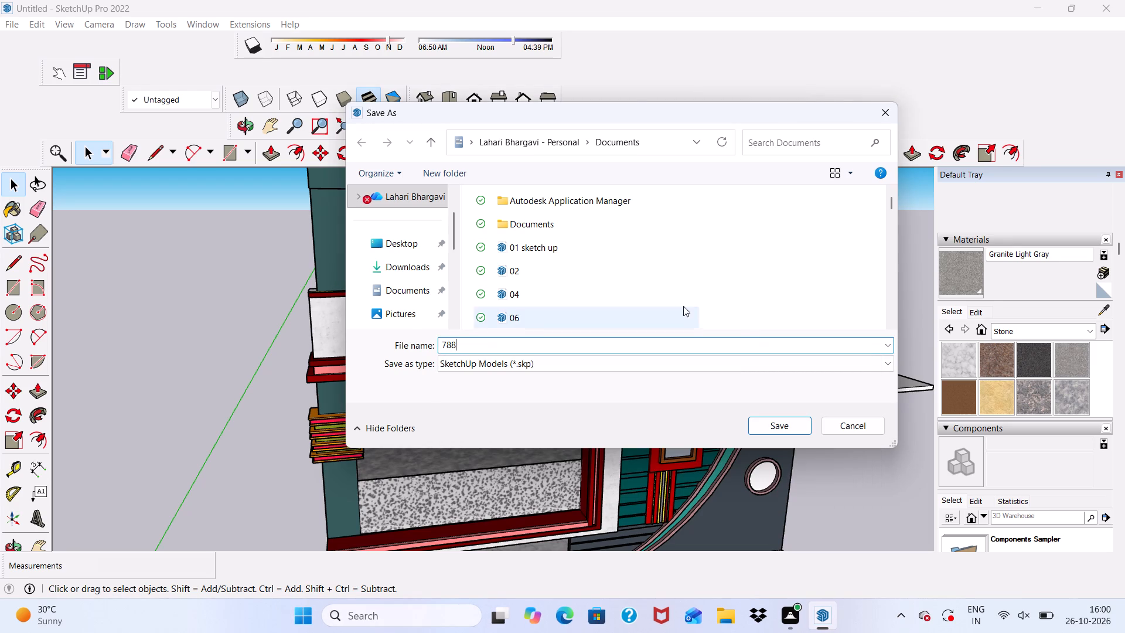
{"action": "left_click", "coordinate": [769, 425]}
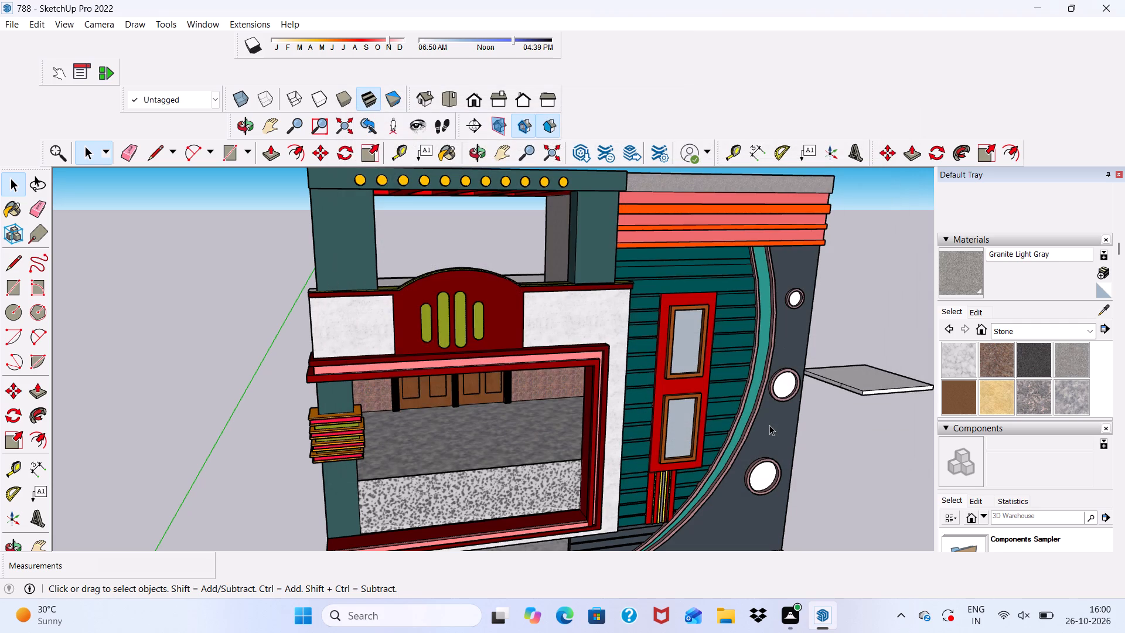
Export the current view as a 2D JPEG image named 788pdf in the Documents folder.
{"action": "left_click", "coordinate": [7, 24]}
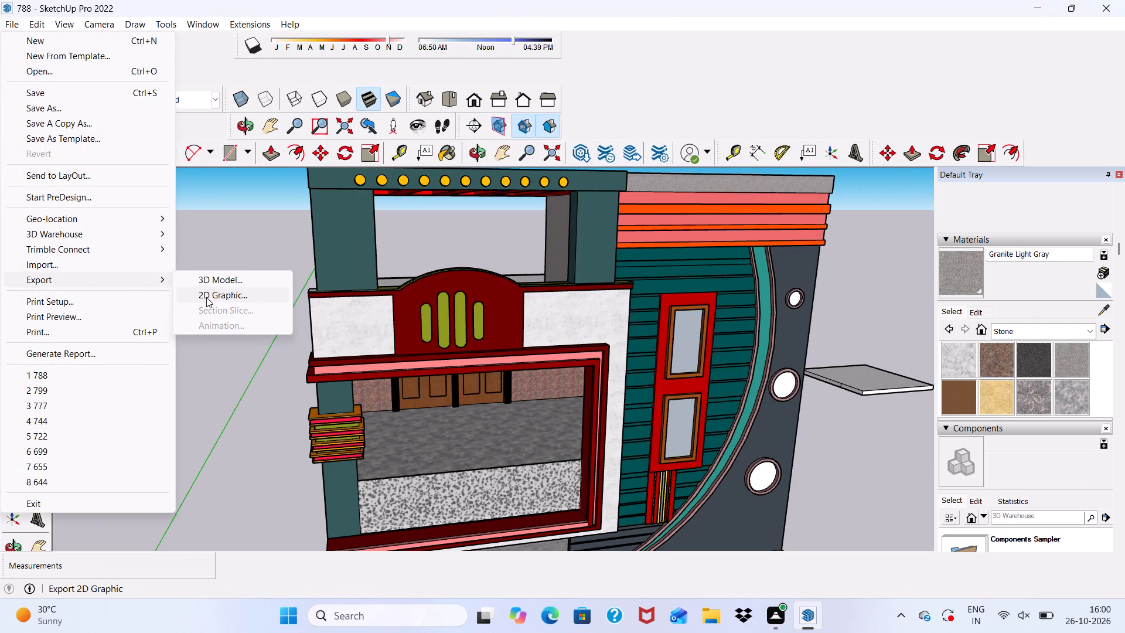
{"action": "left_click", "coordinate": [206, 297]}
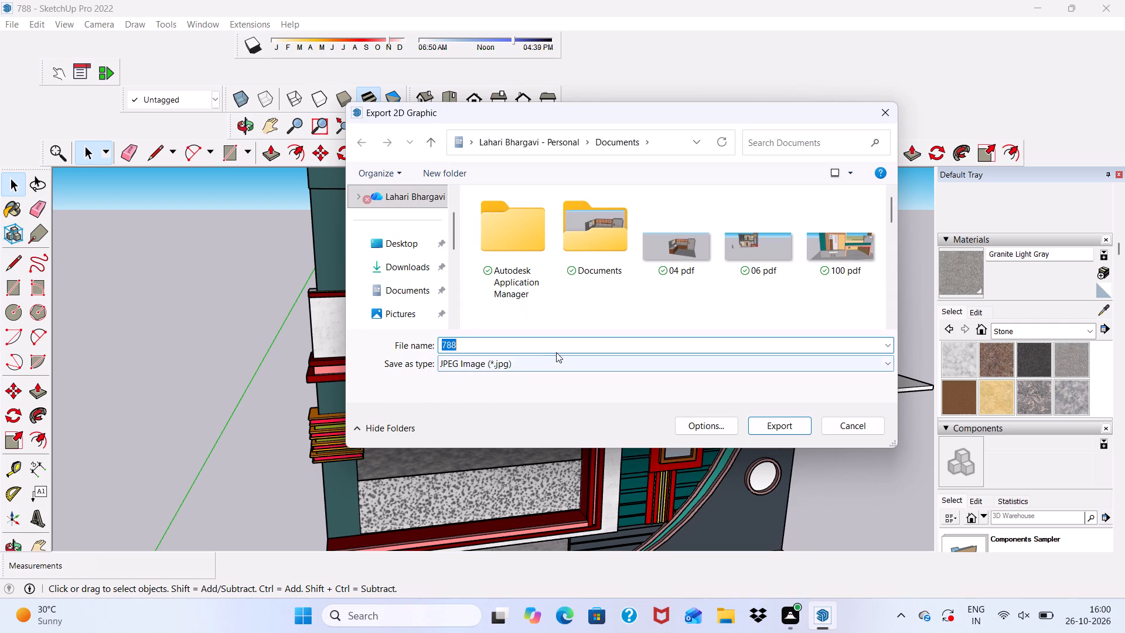
{"action": "left_click", "coordinate": [544, 346]}
{"action": "key", "text": "p"}
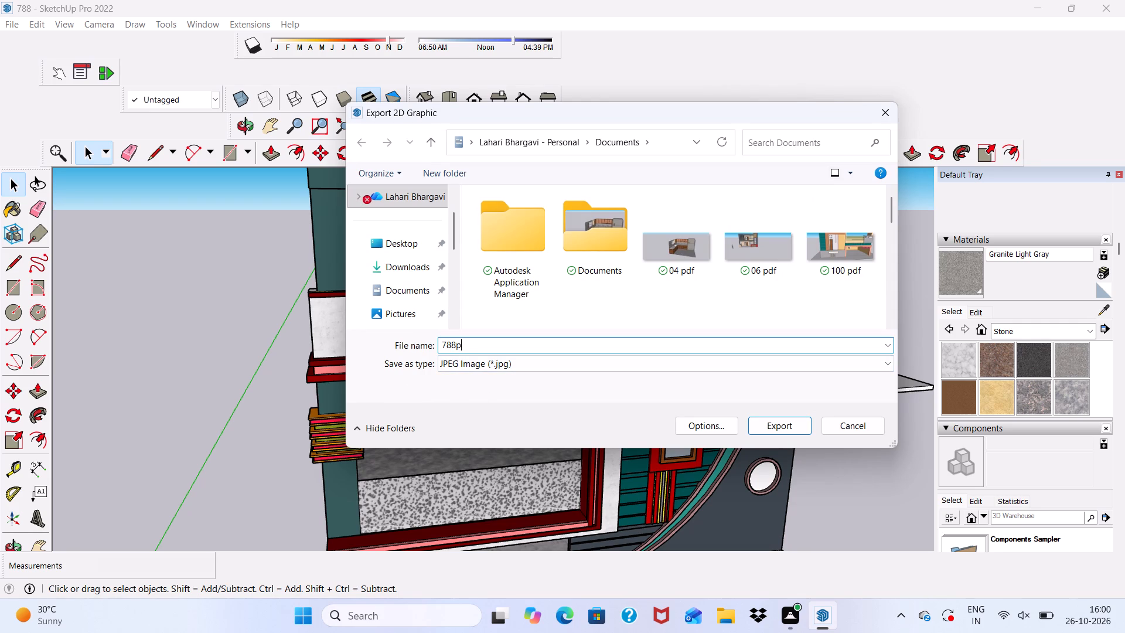
{"action": "type", "text": "df"}
{"action": "left_click", "coordinate": [775, 424]}
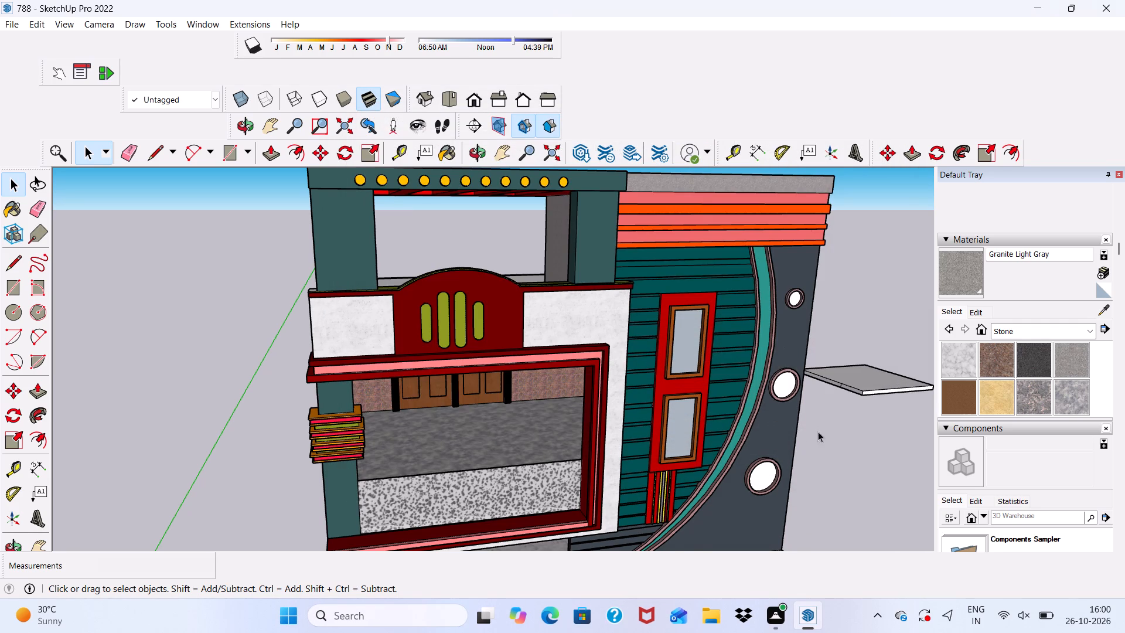
Examine the finished house's front elevation from below, straight on and slightly above.
{"action": "scroll", "coordinate": [793, 424], "scroll_direction": "down", "scroll_amount": 5}
{"action": "middle_click_drag", "start_coordinate": [456, 402], "coordinate": [431, 271]}
{"action": "scroll", "coordinate": [570, 346], "scroll_direction": "down", "scroll_amount": 4}
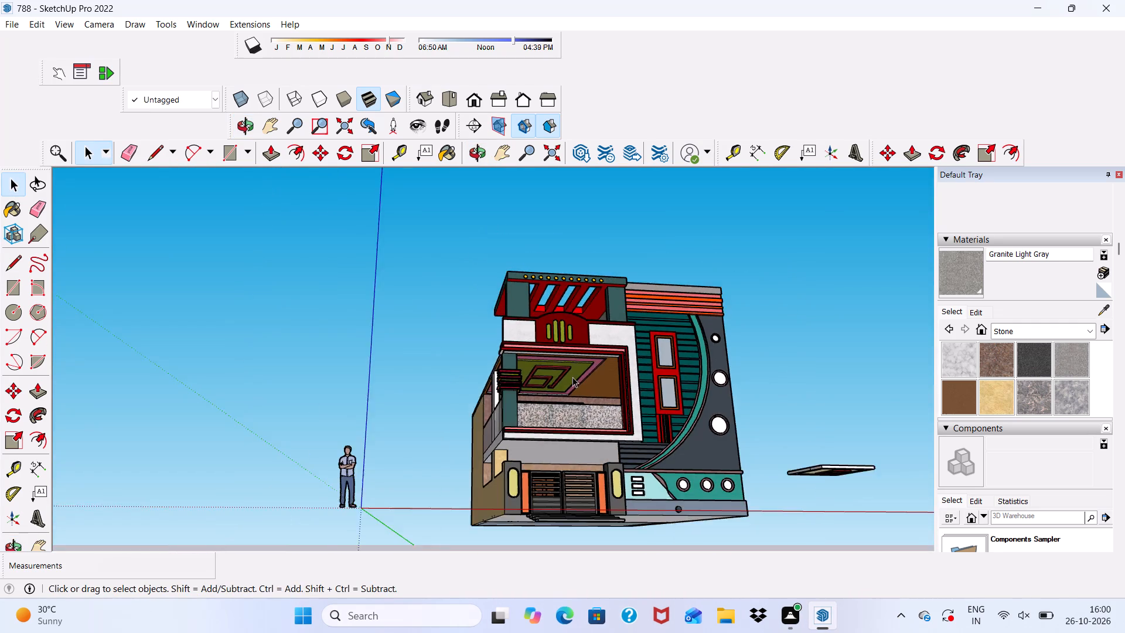
{"action": "middle_click_drag", "start_coordinate": [572, 389], "coordinate": [564, 460]}
{"action": "scroll", "coordinate": [571, 486], "scroll_direction": "up", "scroll_amount": 6}
{"action": "middle_click_drag", "start_coordinate": [576, 489], "coordinate": [569, 493]}
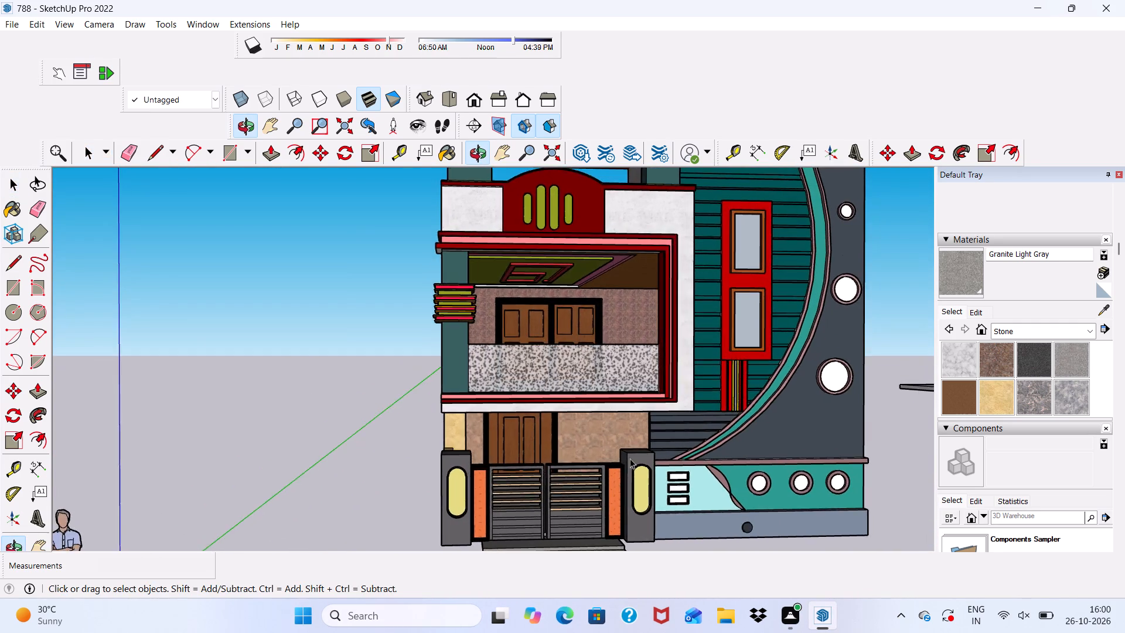
{"action": "scroll", "coordinate": [636, 399], "scroll_direction": "down", "scroll_amount": 5}
{"action": "scroll", "coordinate": [597, 386], "scroll_direction": "up", "scroll_amount": 4}
{"action": "scroll", "coordinate": [626, 423], "scroll_direction": "down", "scroll_amount": 1}
{"action": "middle_click_drag", "start_coordinate": [585, 421], "coordinate": [522, 446]}
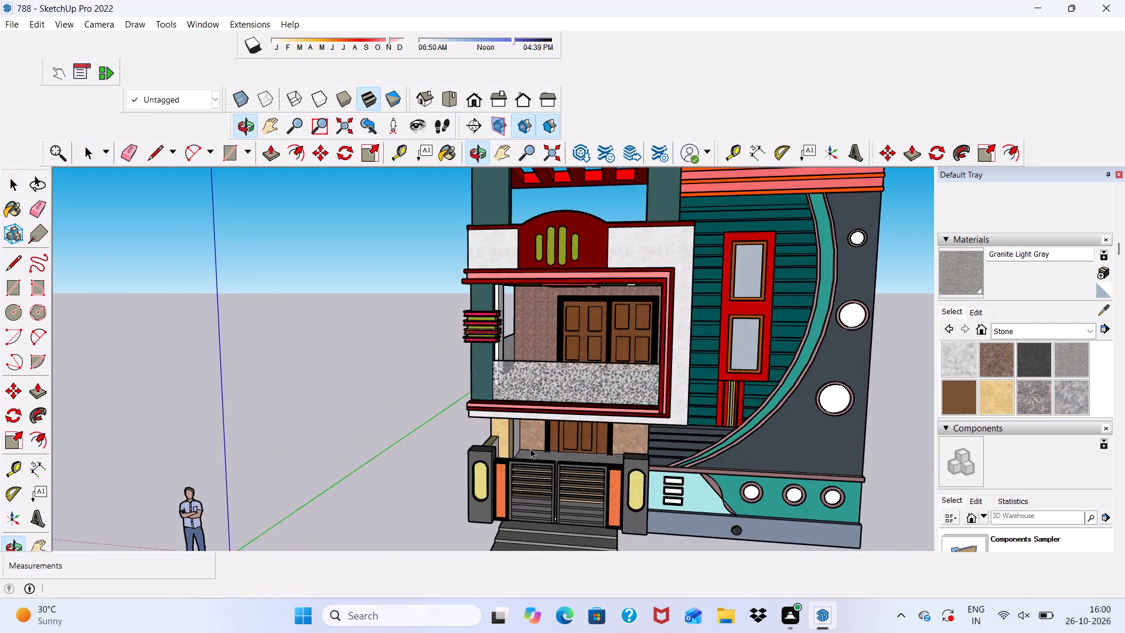
{"action": "scroll", "coordinate": [553, 373], "scroll_direction": "down", "scroll_amount": 4}
{"action": "middle_click_drag", "start_coordinate": [588, 316], "coordinate": [626, 341]}
{"action": "scroll", "coordinate": [630, 358], "scroll_direction": "up", "scroll_amount": 3}
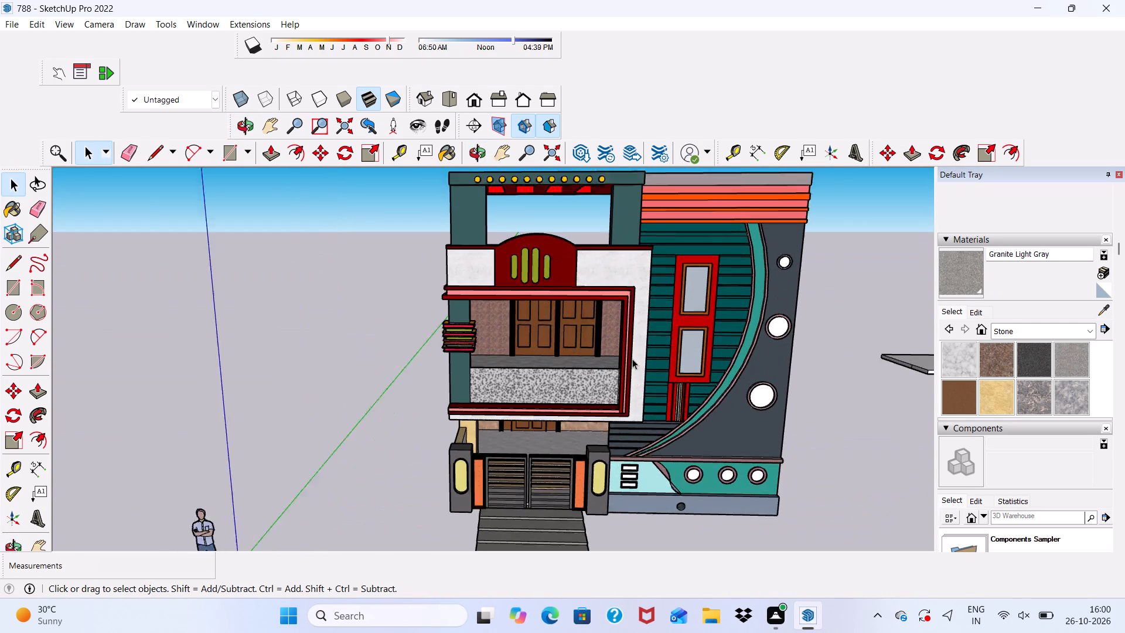
{"action": "scroll", "coordinate": [632, 359], "scroll_direction": "up", "scroll_amount": 2}
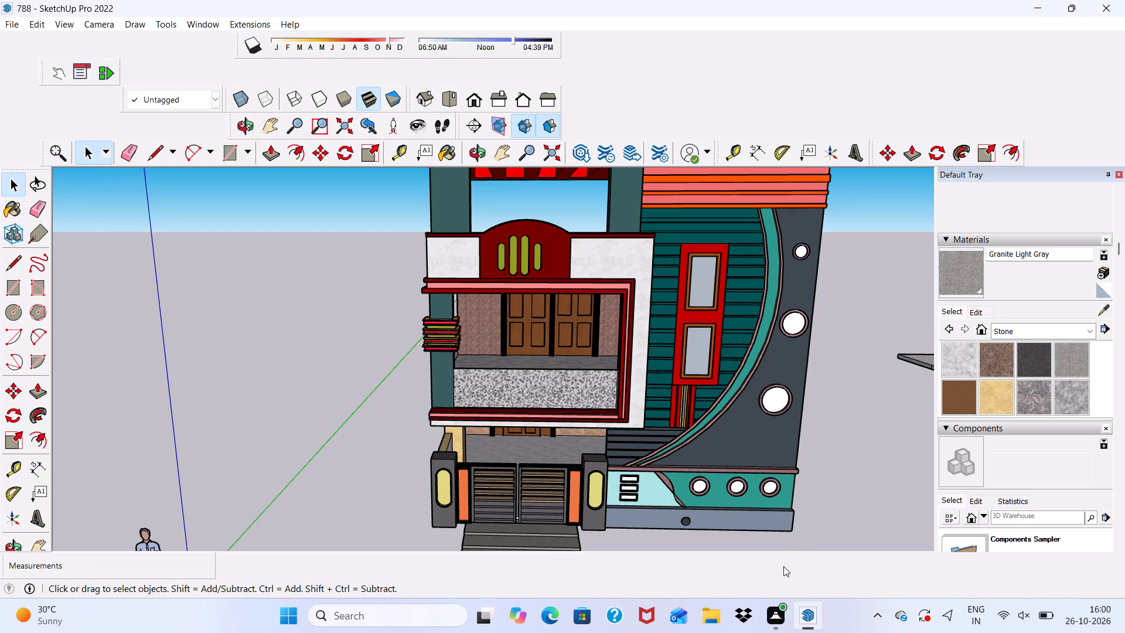
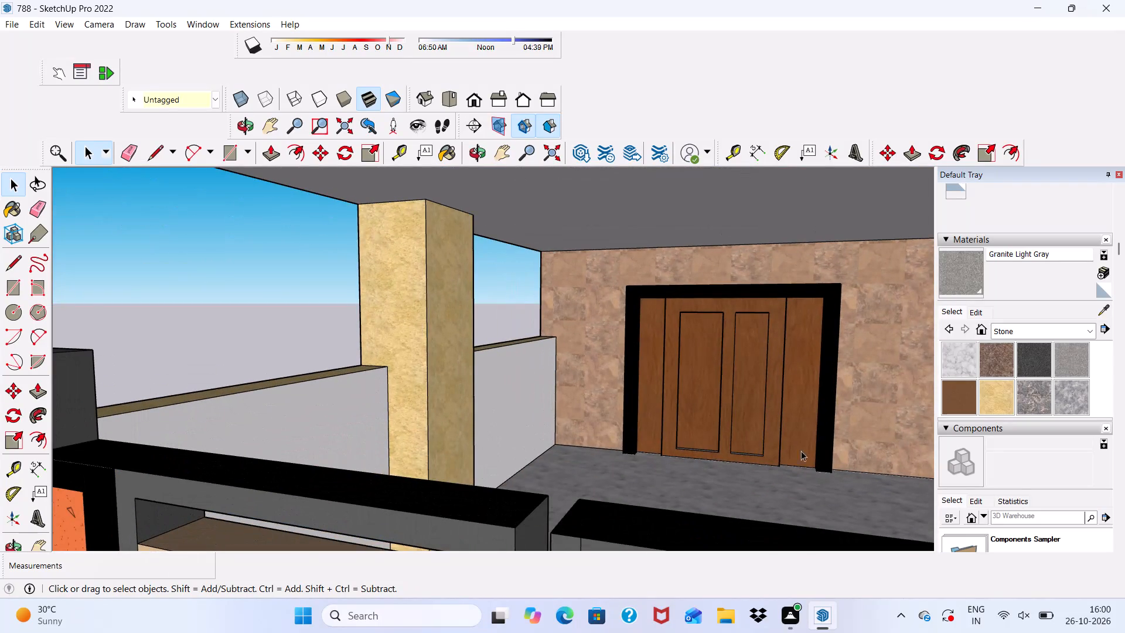
Paint the inner faces of the porch's low side walls on both sides of the column with Stone Brushed Khaki.
{"action": "left_click", "coordinate": [1002, 403]}
{"action": "scroll", "coordinate": [482, 448], "scroll_direction": "up", "scroll_amount": 1}
{"action": "left_click", "coordinate": [352, 442]}
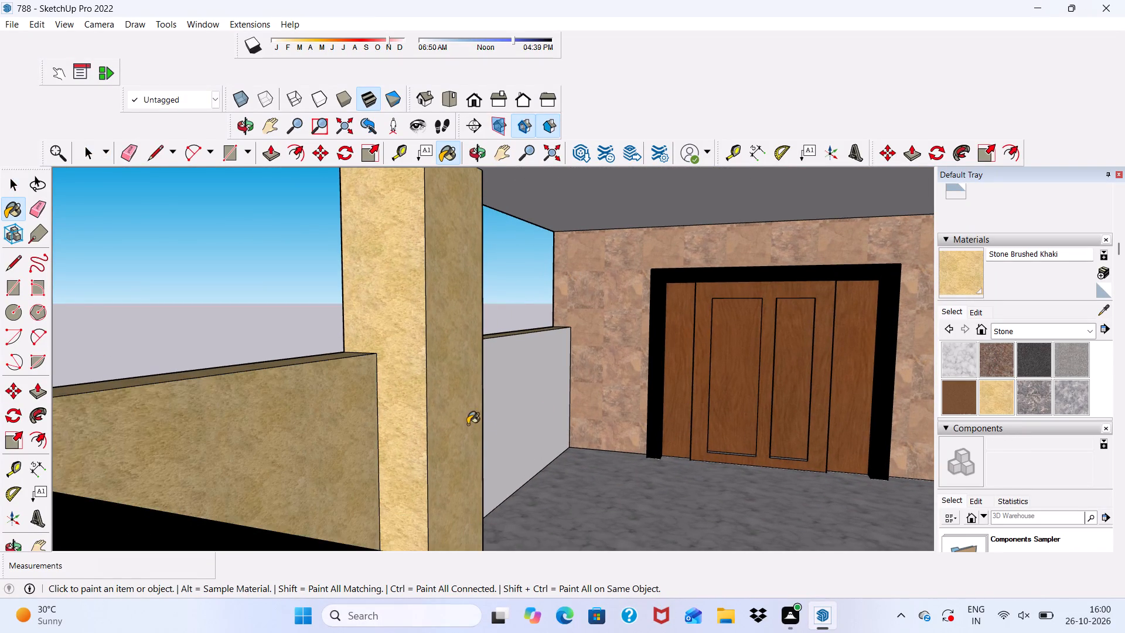
{"action": "left_click", "coordinate": [503, 398]}
Paint the low wall beside the gate and the inner face of the porch's opposite low wall with Stone Brushed Khaki.
{"action": "scroll", "coordinate": [540, 415], "scroll_direction": "down", "scroll_amount": 1}
{"action": "middle_click_drag", "start_coordinate": [562, 434], "coordinate": [741, 441]}
{"action": "scroll", "coordinate": [737, 390], "scroll_direction": "up", "scroll_amount": 1}
{"action": "scroll", "coordinate": [622, 393], "scroll_direction": "down", "scroll_amount": 2}
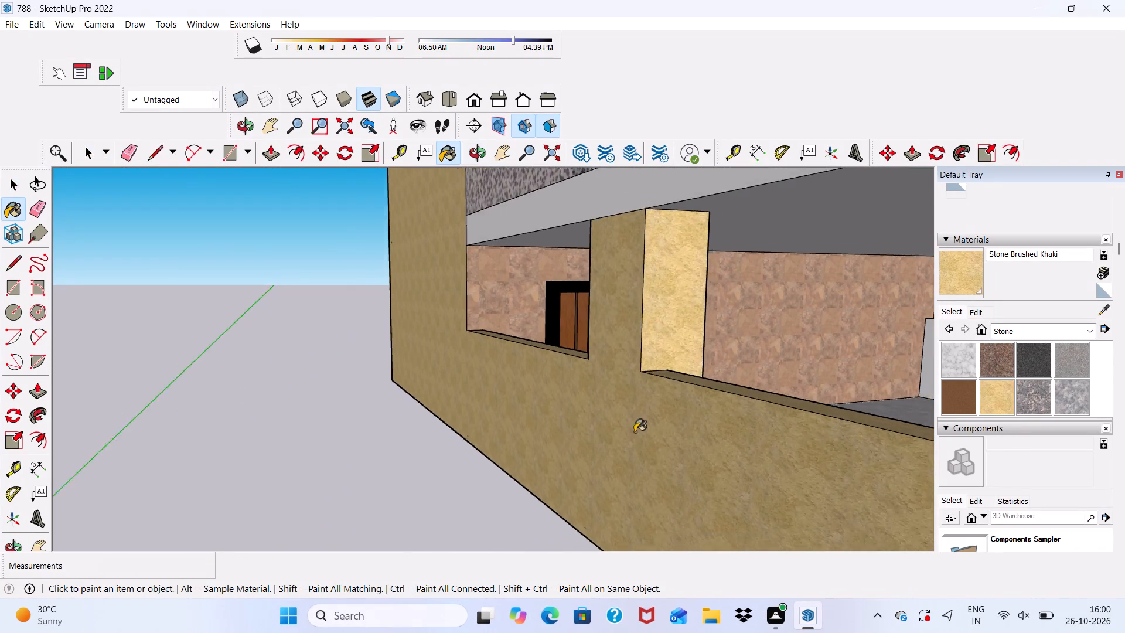
{"action": "scroll", "coordinate": [635, 432], "scroll_direction": "down", "scroll_amount": 2}
{"action": "middle_click_drag", "start_coordinate": [624, 414], "coordinate": [781, 419]}
{"action": "scroll", "coordinate": [711, 329], "scroll_direction": "down", "scroll_amount": 4}
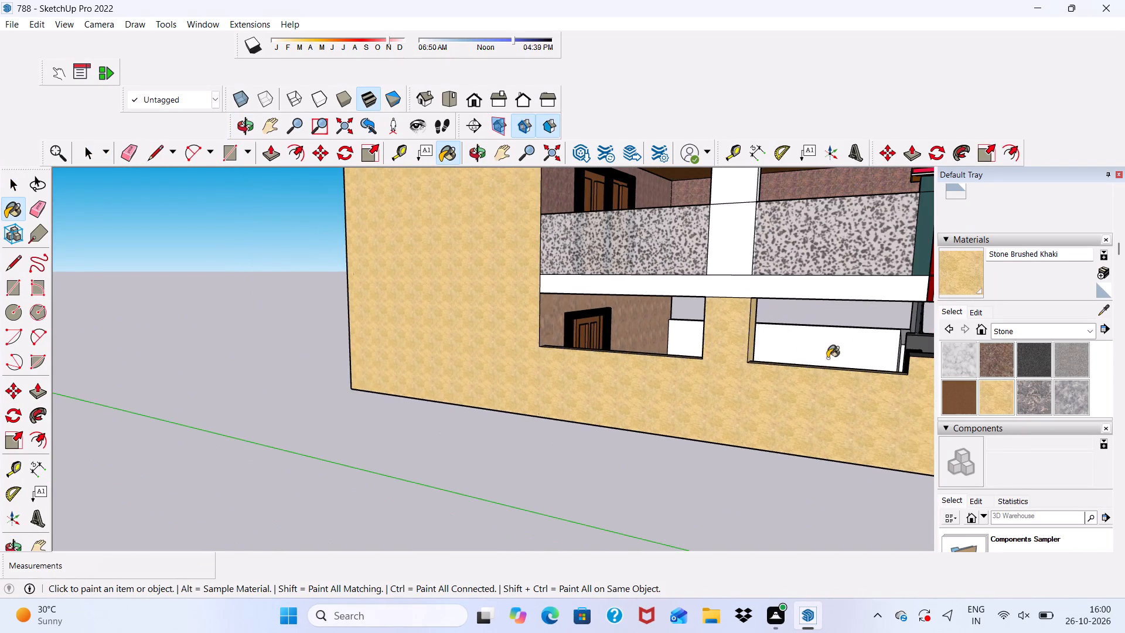
{"action": "middle_click_drag", "start_coordinate": [862, 343], "coordinate": [883, 387]}
{"action": "scroll", "coordinate": [894, 360], "scroll_direction": "up", "scroll_amount": 16}
{"action": "left_click", "coordinate": [883, 355]}
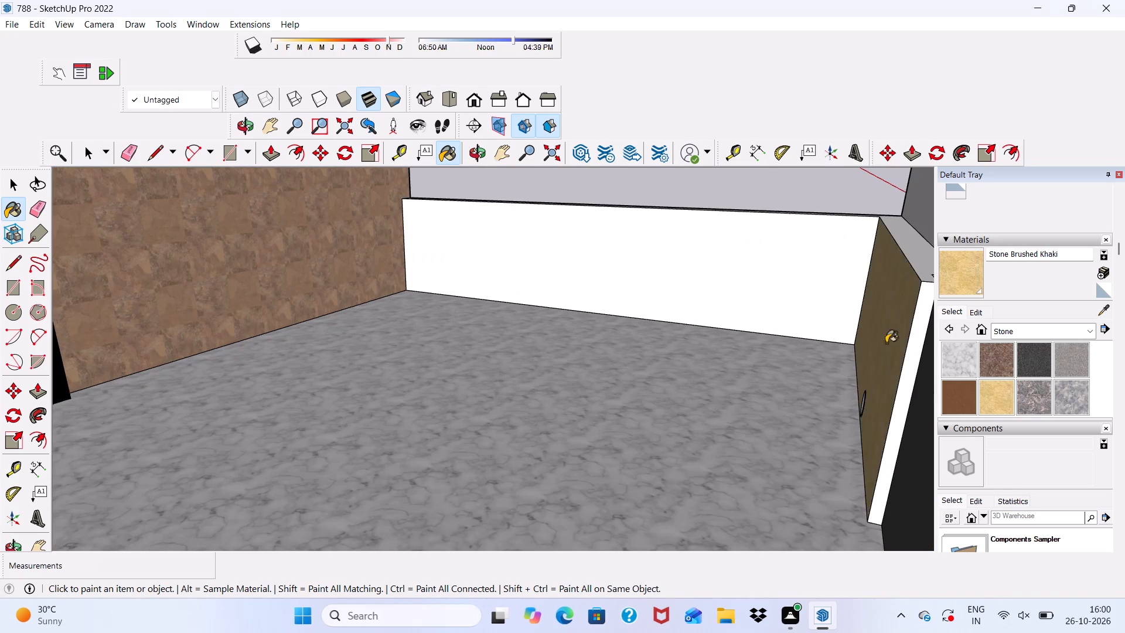
{"action": "scroll", "coordinate": [898, 311], "scroll_direction": "up", "scroll_amount": 3}
{"action": "left_click", "coordinate": [915, 246]}
{"action": "left_click", "coordinate": [927, 335]}
{"action": "scroll", "coordinate": [904, 335], "scroll_direction": "down", "scroll_amount": 1}
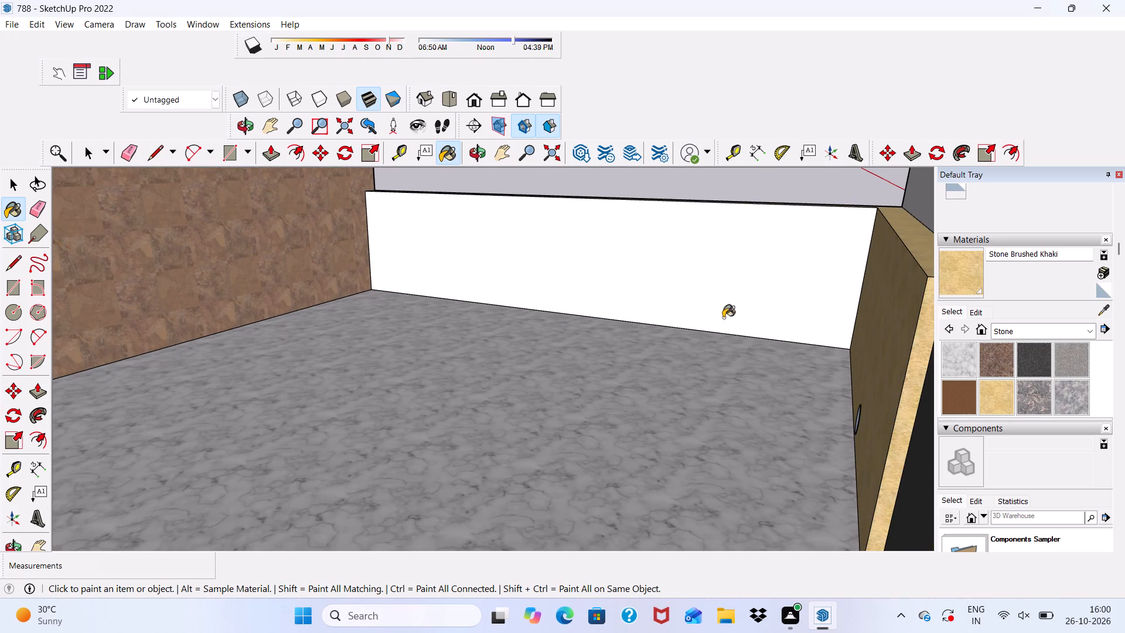
{"action": "left_click", "coordinate": [676, 249]}
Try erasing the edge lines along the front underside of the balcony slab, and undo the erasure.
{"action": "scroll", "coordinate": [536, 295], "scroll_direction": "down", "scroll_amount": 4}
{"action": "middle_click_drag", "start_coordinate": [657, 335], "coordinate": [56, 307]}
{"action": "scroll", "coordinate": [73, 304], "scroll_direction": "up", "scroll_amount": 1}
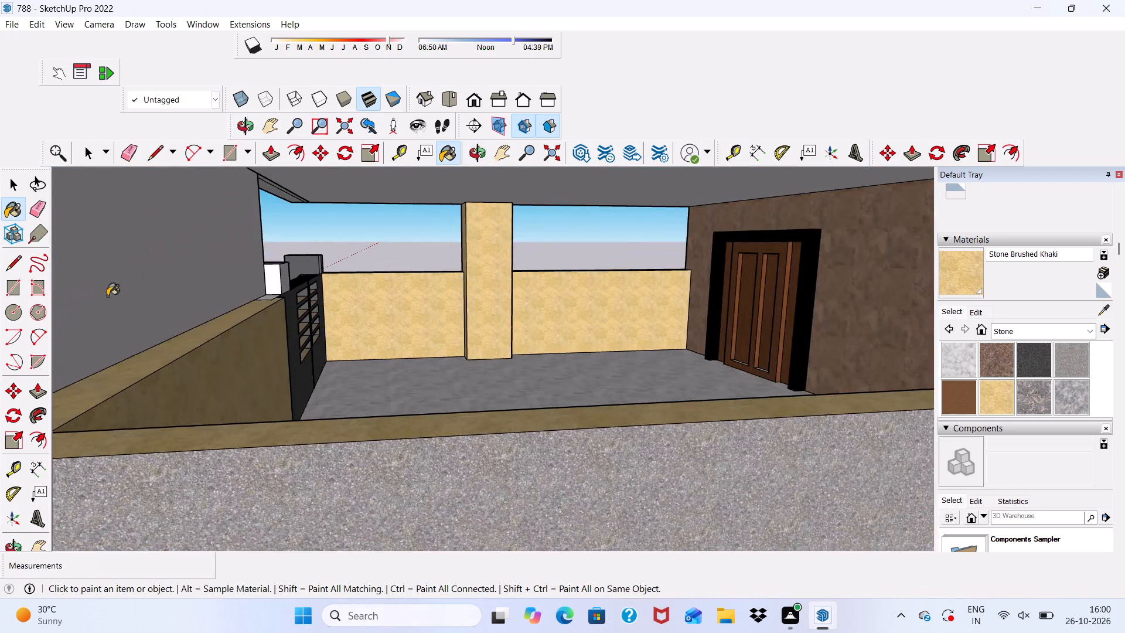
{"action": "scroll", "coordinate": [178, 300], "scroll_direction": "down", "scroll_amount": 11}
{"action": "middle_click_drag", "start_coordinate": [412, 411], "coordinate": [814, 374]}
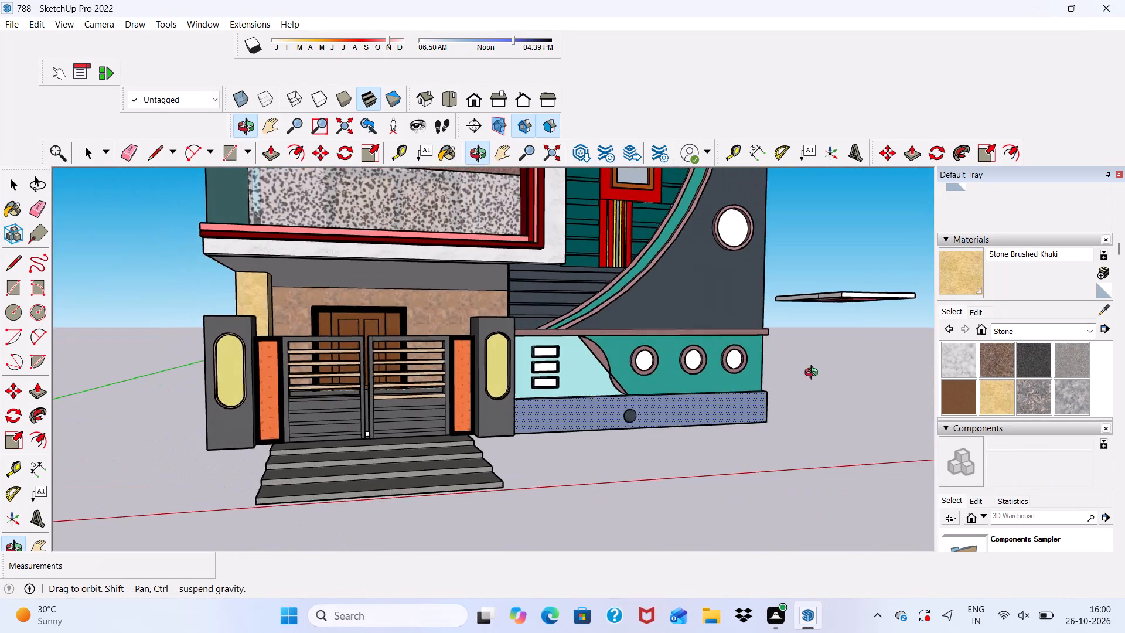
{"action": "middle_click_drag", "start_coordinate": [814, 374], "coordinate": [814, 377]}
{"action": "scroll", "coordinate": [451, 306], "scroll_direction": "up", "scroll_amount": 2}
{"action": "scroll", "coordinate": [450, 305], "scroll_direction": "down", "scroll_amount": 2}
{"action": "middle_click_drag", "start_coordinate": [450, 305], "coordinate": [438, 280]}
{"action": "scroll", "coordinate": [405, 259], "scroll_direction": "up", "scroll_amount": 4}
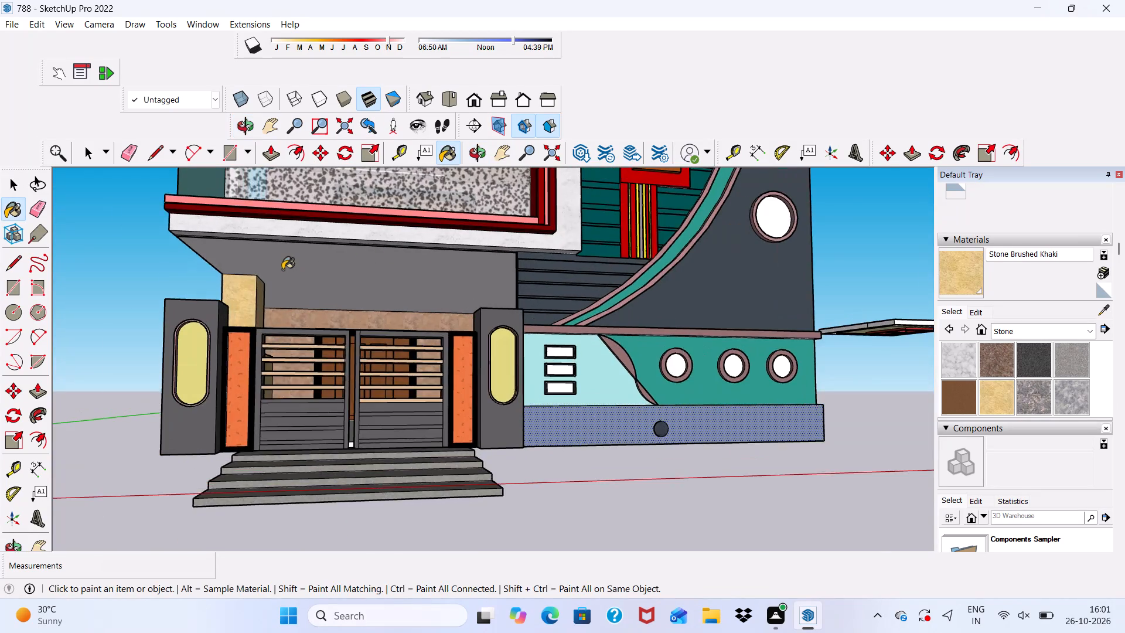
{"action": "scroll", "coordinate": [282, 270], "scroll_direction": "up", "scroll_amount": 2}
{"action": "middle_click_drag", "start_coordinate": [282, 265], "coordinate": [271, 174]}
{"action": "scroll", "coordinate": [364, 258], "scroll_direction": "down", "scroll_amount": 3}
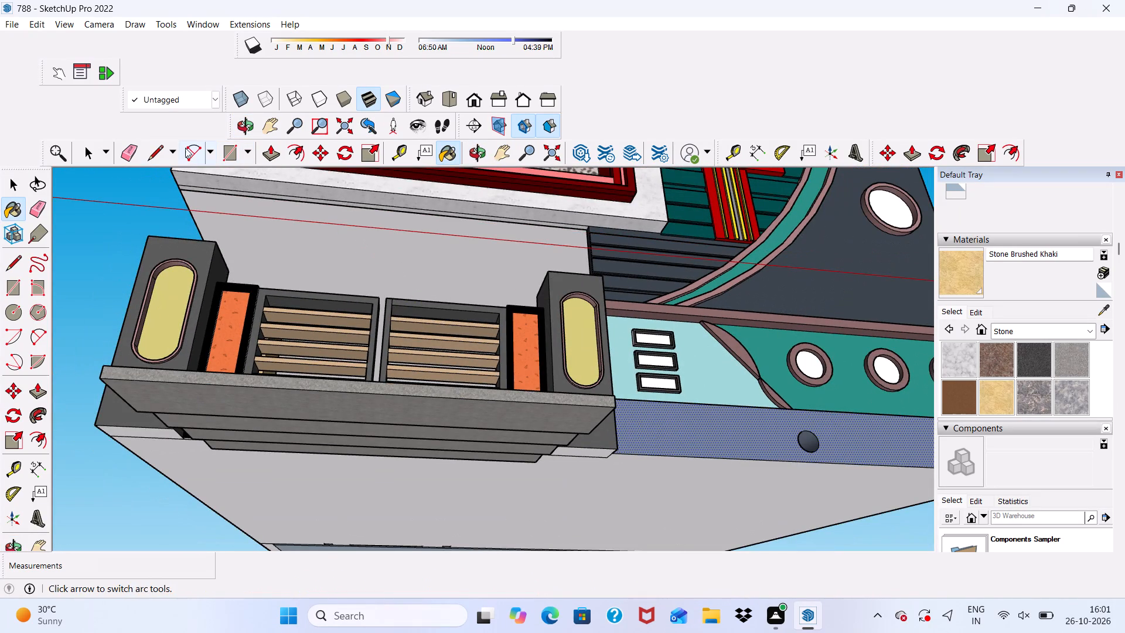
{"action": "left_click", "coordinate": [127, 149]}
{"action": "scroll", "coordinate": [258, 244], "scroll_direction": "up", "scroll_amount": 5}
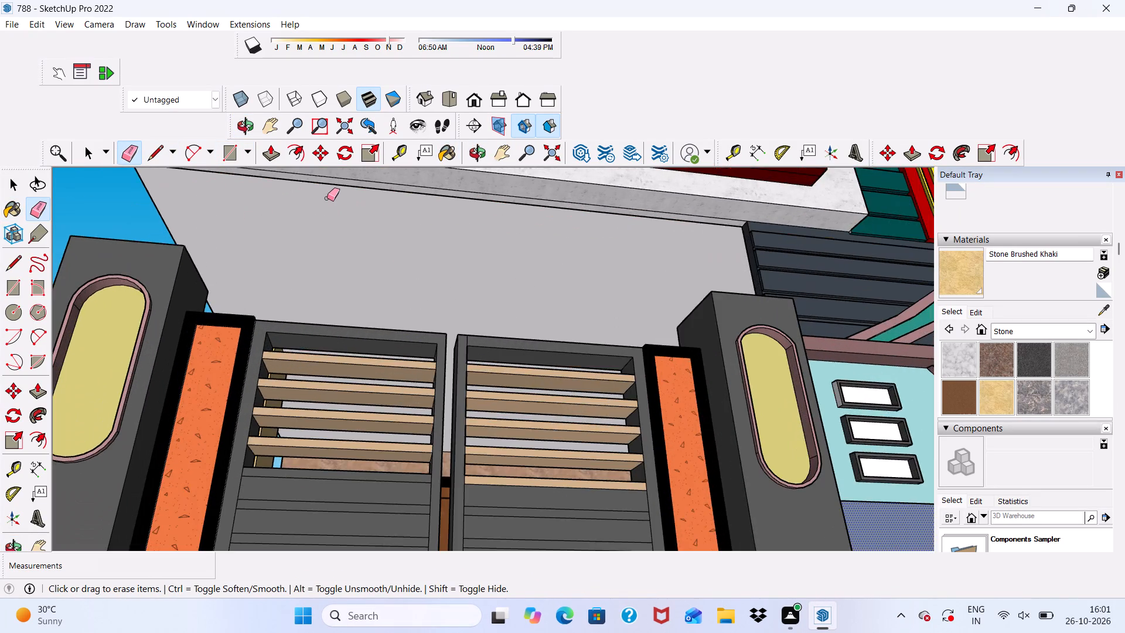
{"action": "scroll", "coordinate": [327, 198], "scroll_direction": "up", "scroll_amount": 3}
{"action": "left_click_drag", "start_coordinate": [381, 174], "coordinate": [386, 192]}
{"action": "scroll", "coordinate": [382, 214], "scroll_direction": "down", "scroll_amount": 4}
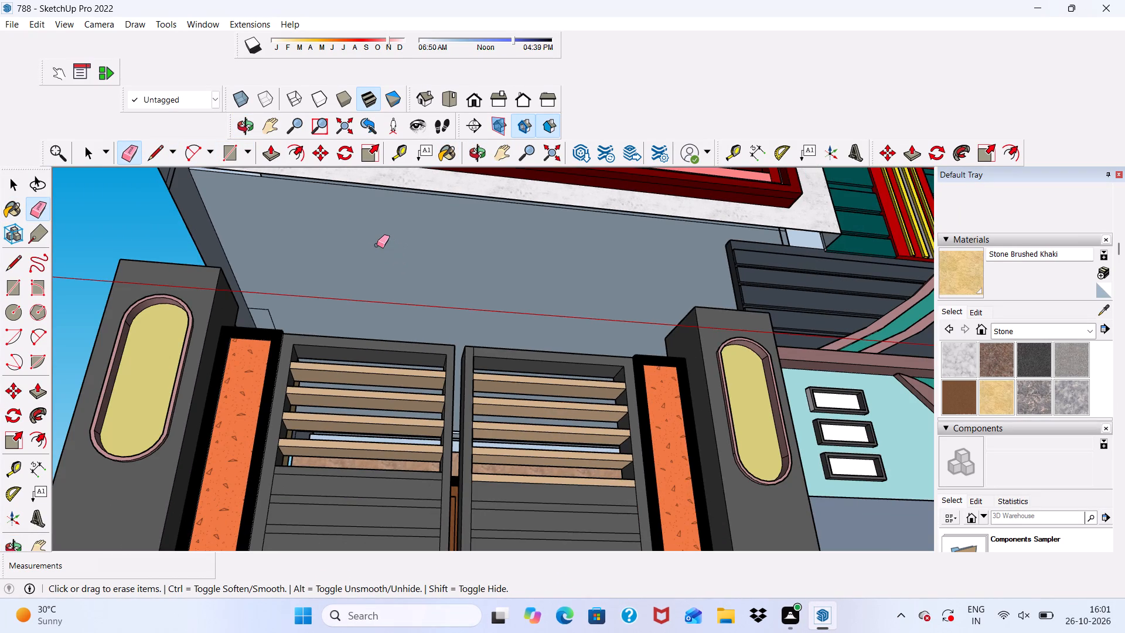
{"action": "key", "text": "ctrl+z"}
Erase the thin edge line running along the front underside of the balcony slab.
{"action": "scroll", "coordinate": [342, 203], "scroll_direction": "up", "scroll_amount": 14}
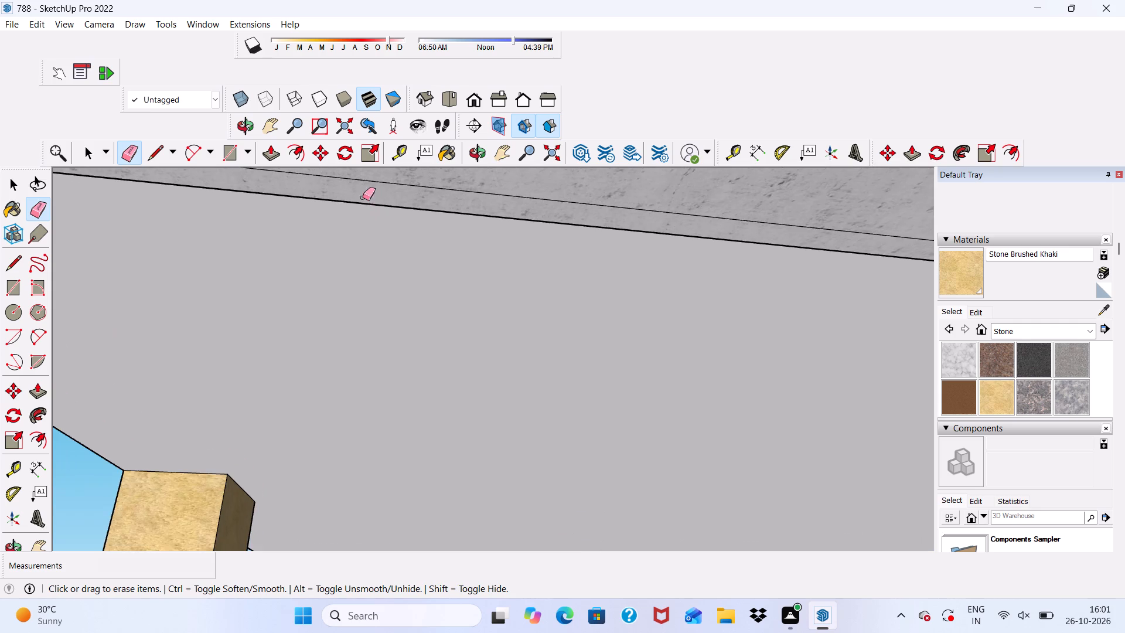
{"action": "left_click", "coordinate": [397, 182]}
{"action": "scroll", "coordinate": [401, 242], "scroll_direction": "down", "scroll_amount": 9}
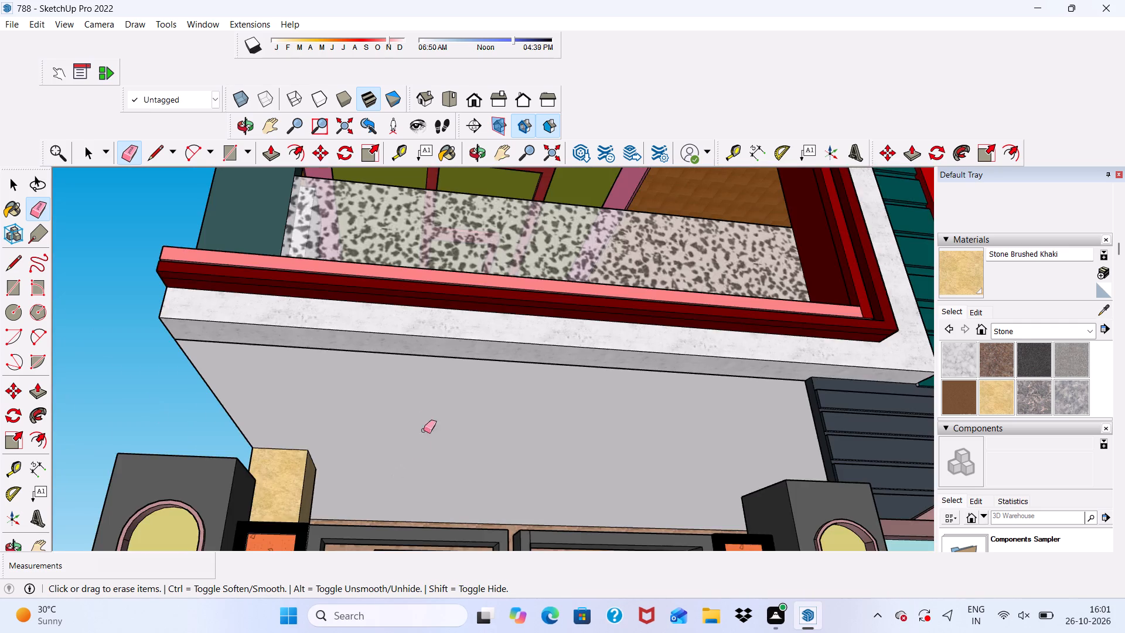
Erase the edge line where the first-floor side column meets the balcony slab band on the side elevation.
{"action": "middle_click_drag", "start_coordinate": [421, 413], "coordinate": [760, 442]}
{"action": "scroll", "coordinate": [594, 360], "scroll_direction": "up", "scroll_amount": 4}
{"action": "scroll", "coordinate": [550, 346], "scroll_direction": "down", "scroll_amount": 4}
{"action": "middle_click_drag", "start_coordinate": [531, 373], "coordinate": [411, 477]}
{"action": "scroll", "coordinate": [408, 448], "scroll_direction": "up", "scroll_amount": 1}
{"action": "scroll", "coordinate": [414, 418], "scroll_direction": "down", "scroll_amount": 8}
{"action": "scroll", "coordinate": [460, 392], "scroll_direction": "up", "scroll_amount": 2}
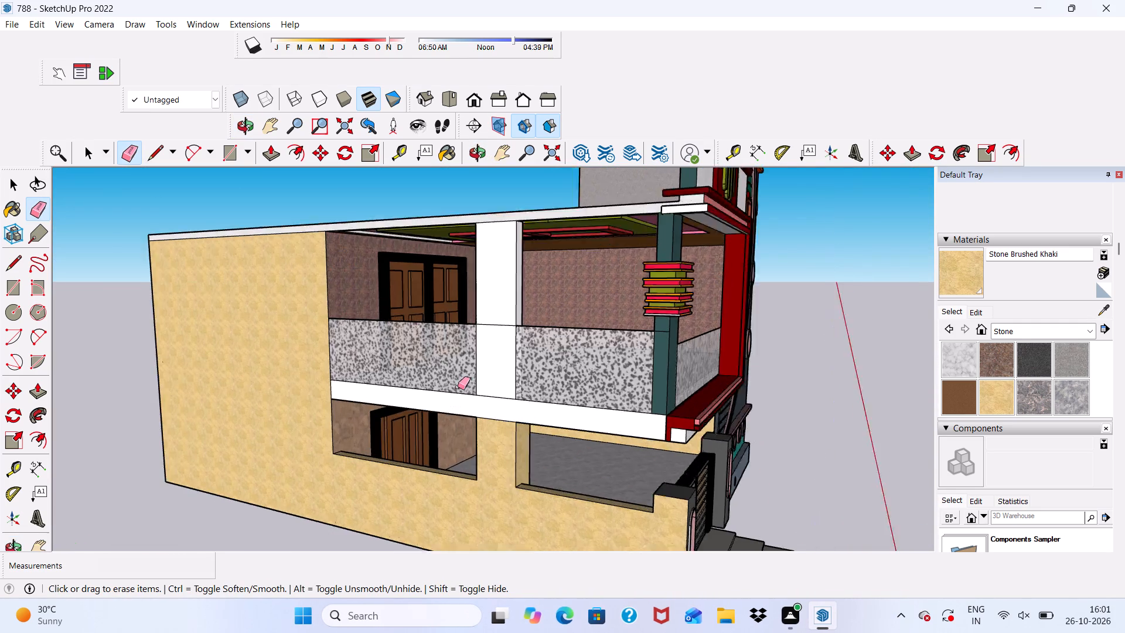
{"action": "scroll", "coordinate": [458, 387], "scroll_direction": "up", "scroll_amount": 6}
{"action": "left_click_drag", "start_coordinate": [521, 404], "coordinate": [523, 413]}
{"action": "scroll", "coordinate": [520, 413], "scroll_direction": "down", "scroll_amount": 4}
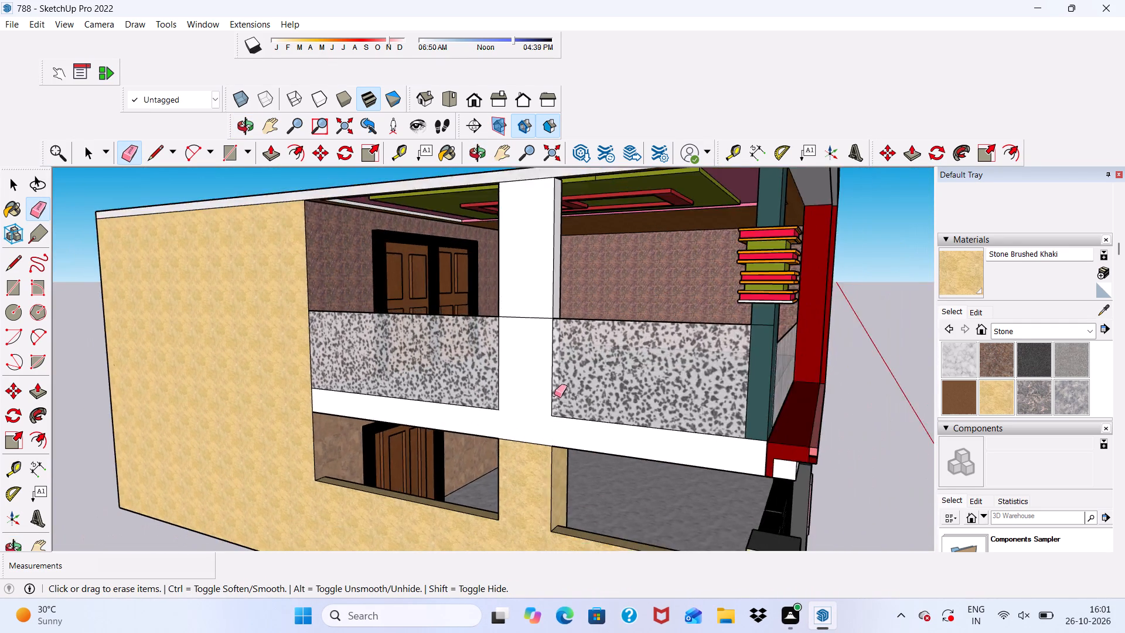
Paint the balcony slab band and the outer face of the first-floor column on the side elevation with Stone Brushed Khaki.
{"action": "scroll", "coordinate": [554, 394], "scroll_direction": "down", "scroll_amount": 3}
{"action": "middle_click_drag", "start_coordinate": [605, 426], "coordinate": [667, 466]}
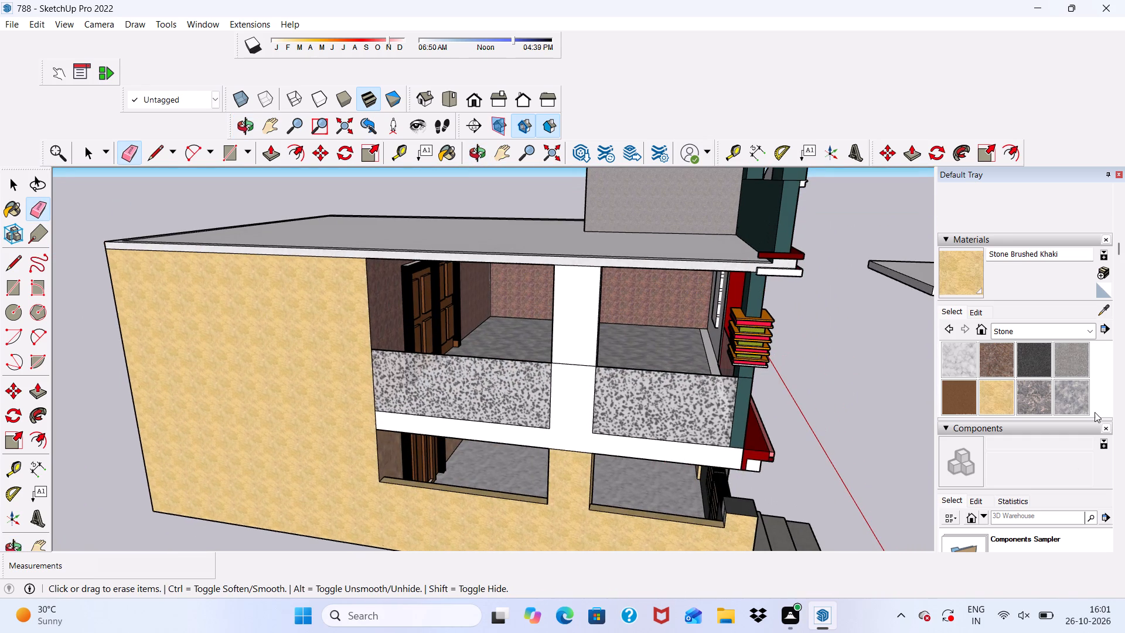
{"action": "left_click", "coordinate": [989, 386]}
{"action": "scroll", "coordinate": [449, 454], "scroll_direction": "up", "scroll_amount": 2}
{"action": "left_click", "coordinate": [560, 430]}
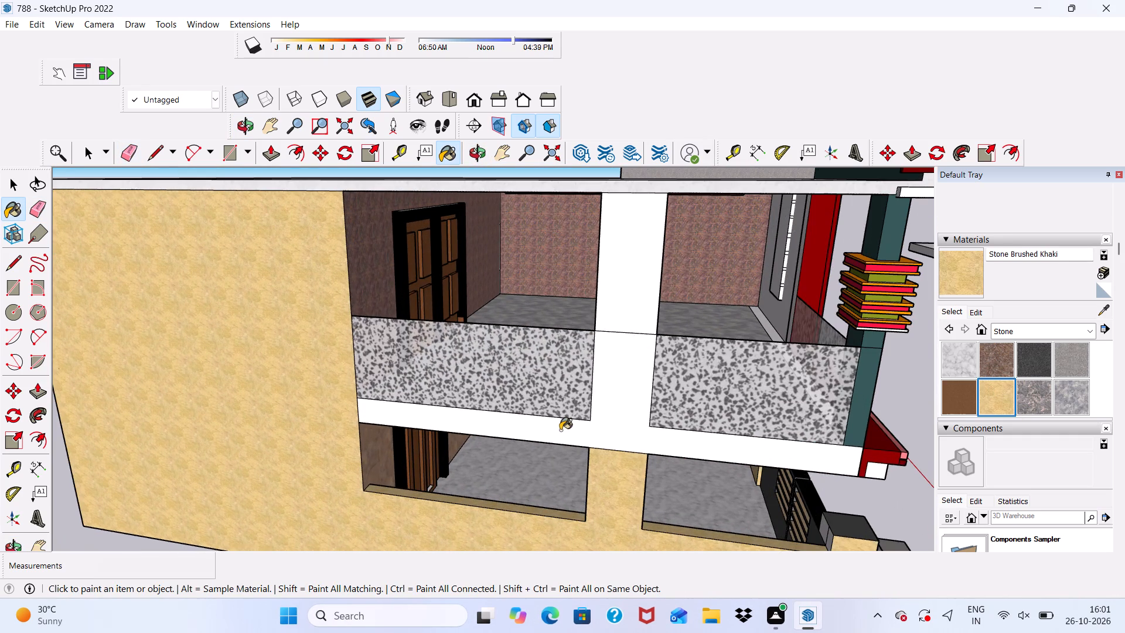
{"action": "scroll", "coordinate": [563, 426], "scroll_direction": "down", "scroll_amount": 4}
{"action": "scroll", "coordinate": [611, 362], "scroll_direction": "up", "scroll_amount": 4}
{"action": "left_click_drag", "start_coordinate": [623, 332], "coordinate": [607, 356]}
{"action": "scroll", "coordinate": [555, 380], "scroll_direction": "down", "scroll_amount": 4}
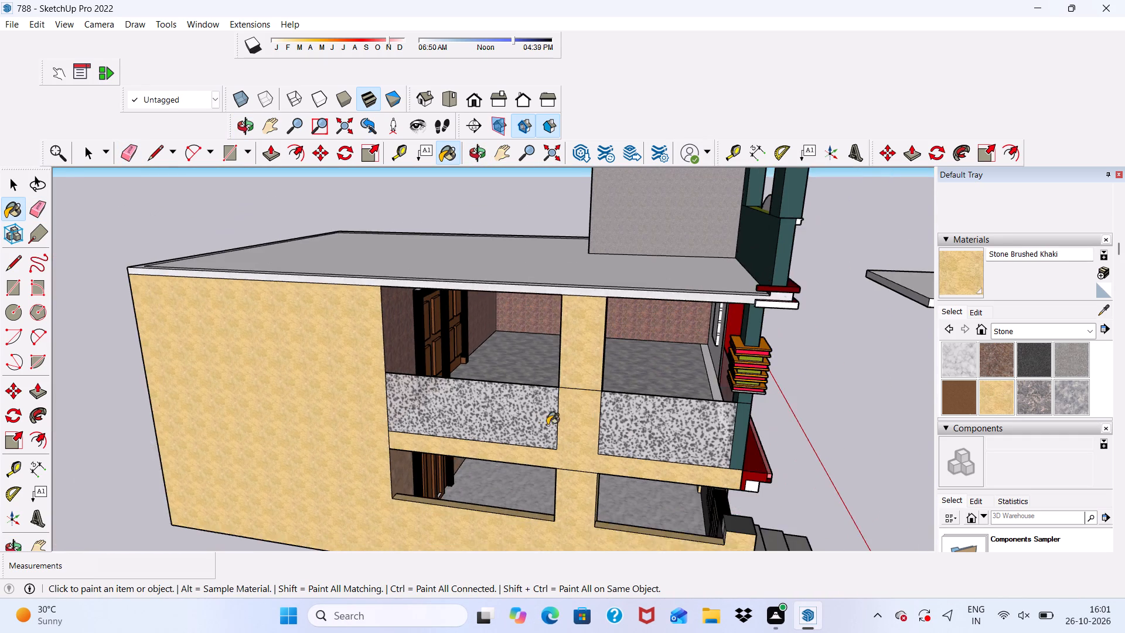
Paint the remaining white faces of the first-floor balcony column with Stone Brushed Khaki.
{"action": "scroll", "coordinate": [547, 425], "scroll_direction": "down", "scroll_amount": 2}
{"action": "middle_click_drag", "start_coordinate": [561, 438], "coordinate": [154, 414]}
{"action": "scroll", "coordinate": [312, 402], "scroll_direction": "up", "scroll_amount": 4}
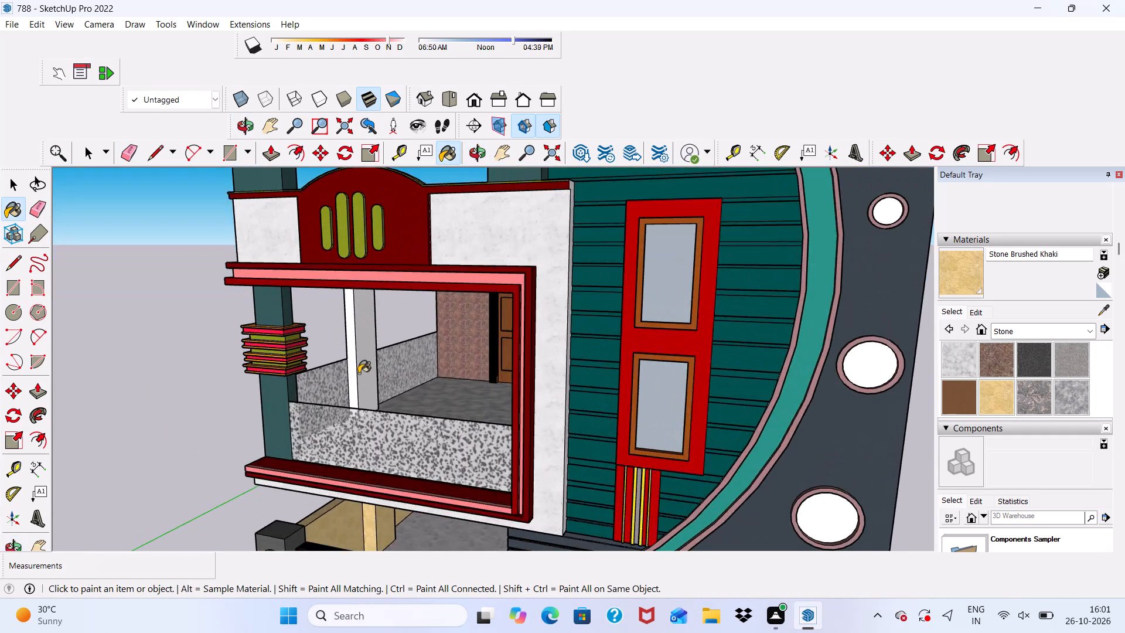
{"action": "scroll", "coordinate": [359, 373], "scroll_direction": "up", "scroll_amount": 4}
{"action": "left_click", "coordinate": [362, 335]}
{"action": "left_click", "coordinate": [352, 344]}
{"action": "middle_click_drag", "start_coordinate": [352, 348], "coordinate": [451, 350]}
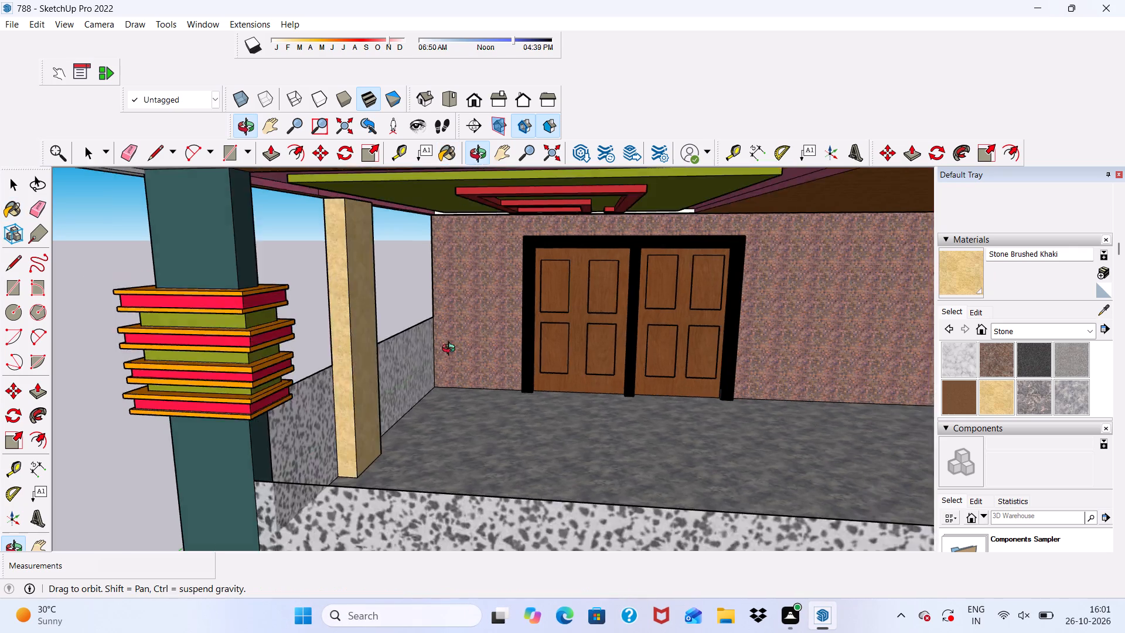
{"action": "middle_click_drag", "start_coordinate": [451, 350], "coordinate": [919, 360]}
{"action": "scroll", "coordinate": [529, 359], "scroll_direction": "up", "scroll_amount": 6}
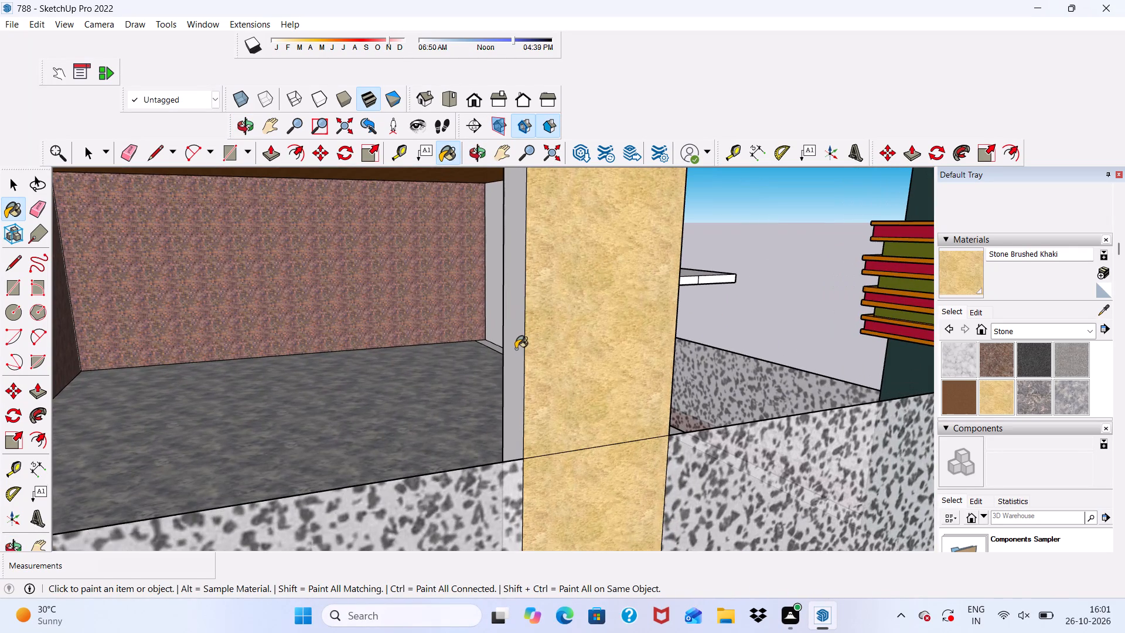
{"action": "left_click", "coordinate": [516, 349]}
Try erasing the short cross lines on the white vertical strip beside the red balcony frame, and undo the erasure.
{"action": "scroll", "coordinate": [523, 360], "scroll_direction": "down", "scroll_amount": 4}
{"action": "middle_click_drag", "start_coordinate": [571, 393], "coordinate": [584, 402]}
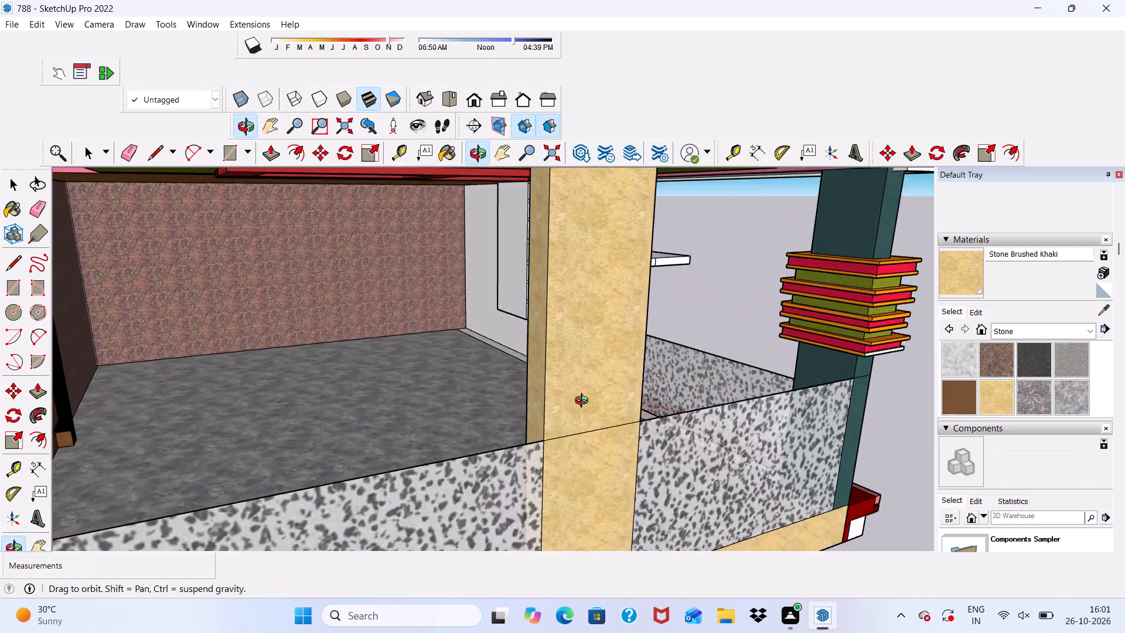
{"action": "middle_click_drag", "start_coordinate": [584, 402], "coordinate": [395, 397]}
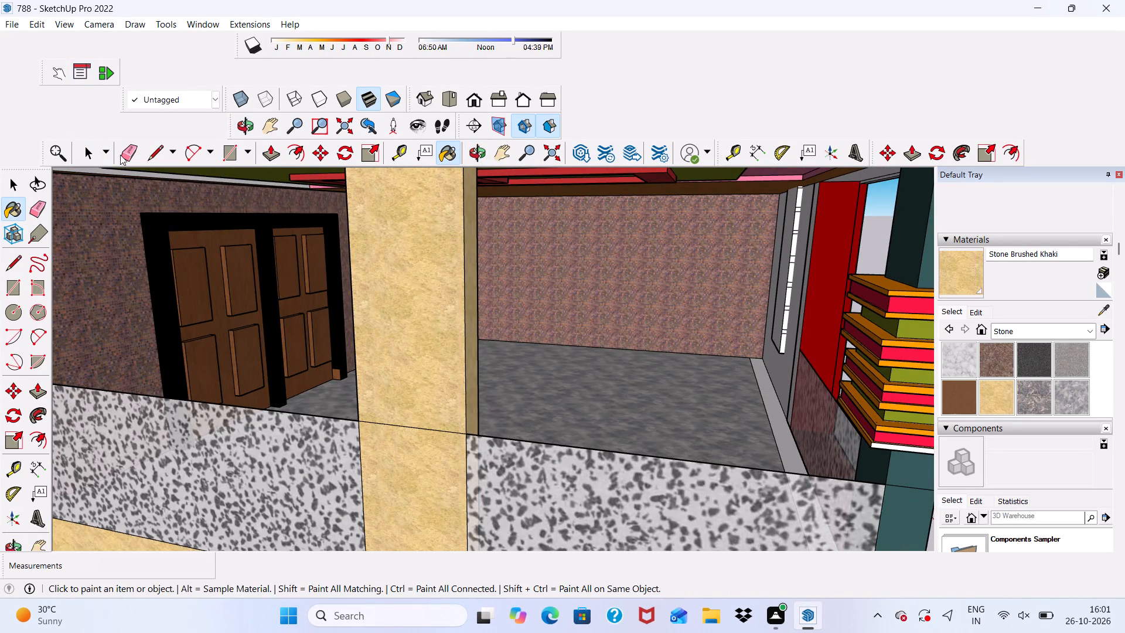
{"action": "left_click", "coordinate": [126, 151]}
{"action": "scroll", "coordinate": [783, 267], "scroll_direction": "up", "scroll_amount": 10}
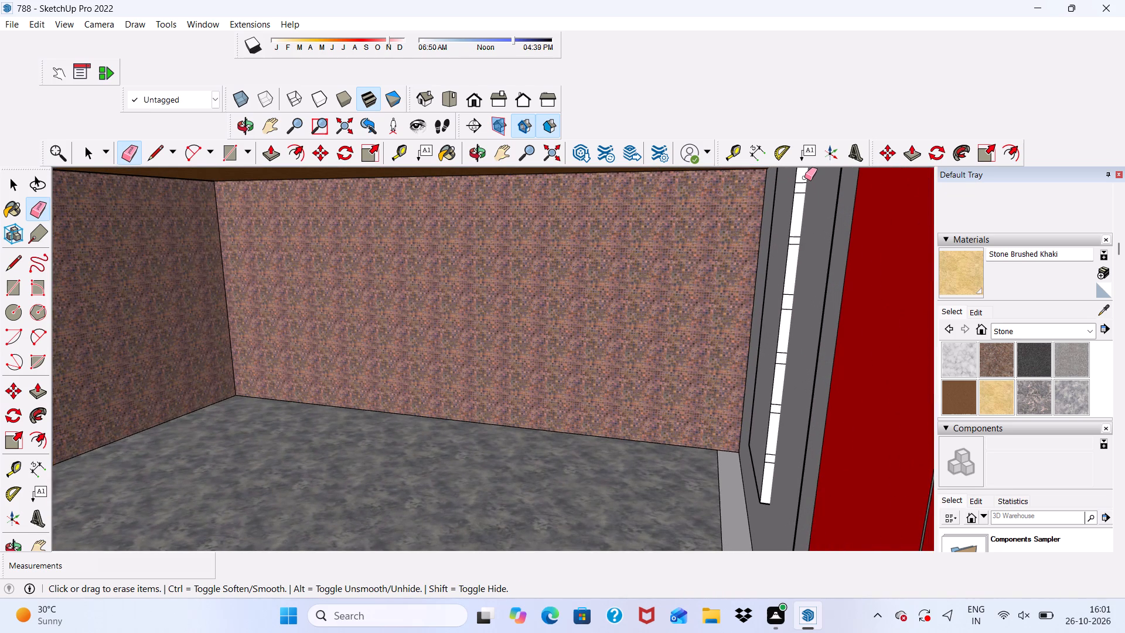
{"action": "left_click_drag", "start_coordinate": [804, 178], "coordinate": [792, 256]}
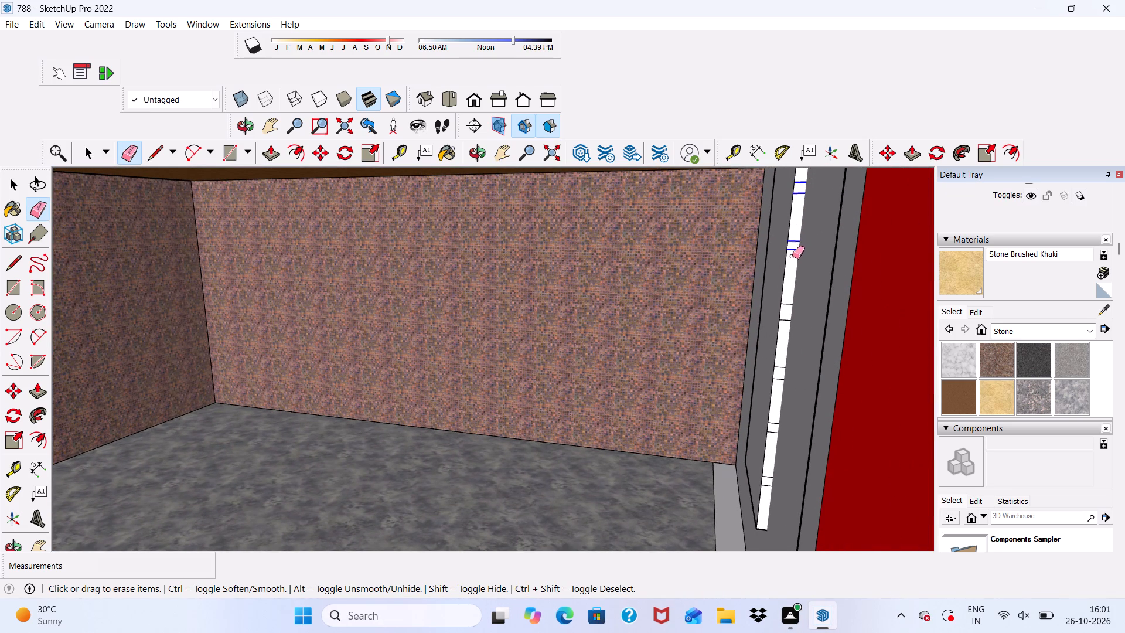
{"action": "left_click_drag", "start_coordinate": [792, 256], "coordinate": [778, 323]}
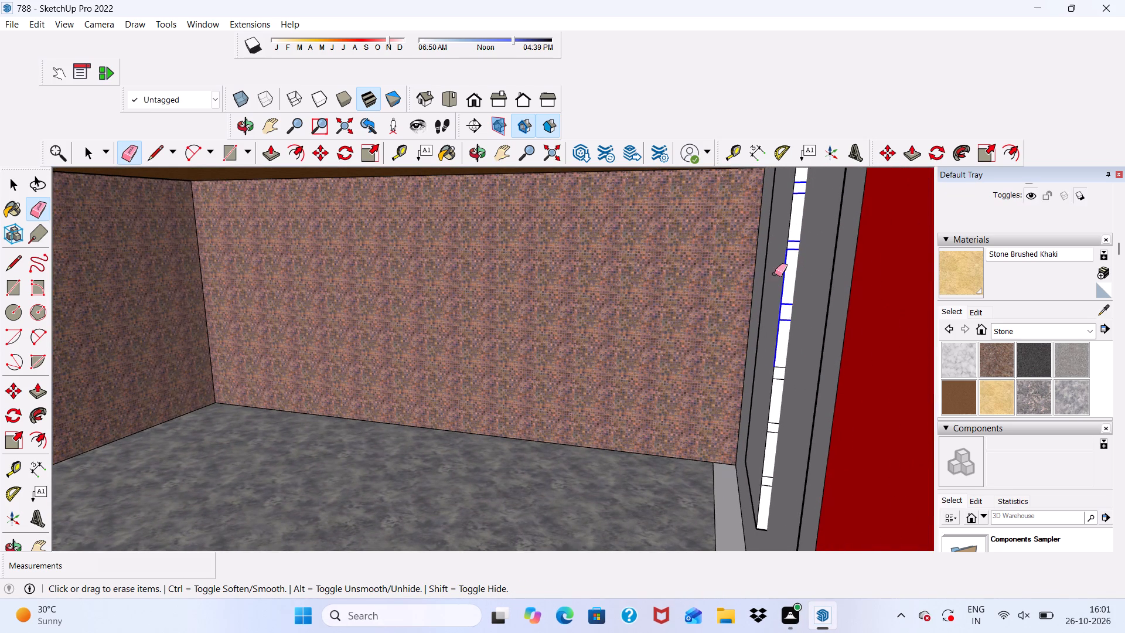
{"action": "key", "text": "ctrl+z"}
Erase the top two pairs of short cross lines on the white vertical strip beside the red balcony frame.
{"action": "scroll", "coordinate": [758, 222], "scroll_direction": "up", "scroll_amount": 4}
{"action": "scroll", "coordinate": [759, 219], "scroll_direction": "down", "scroll_amount": 8}
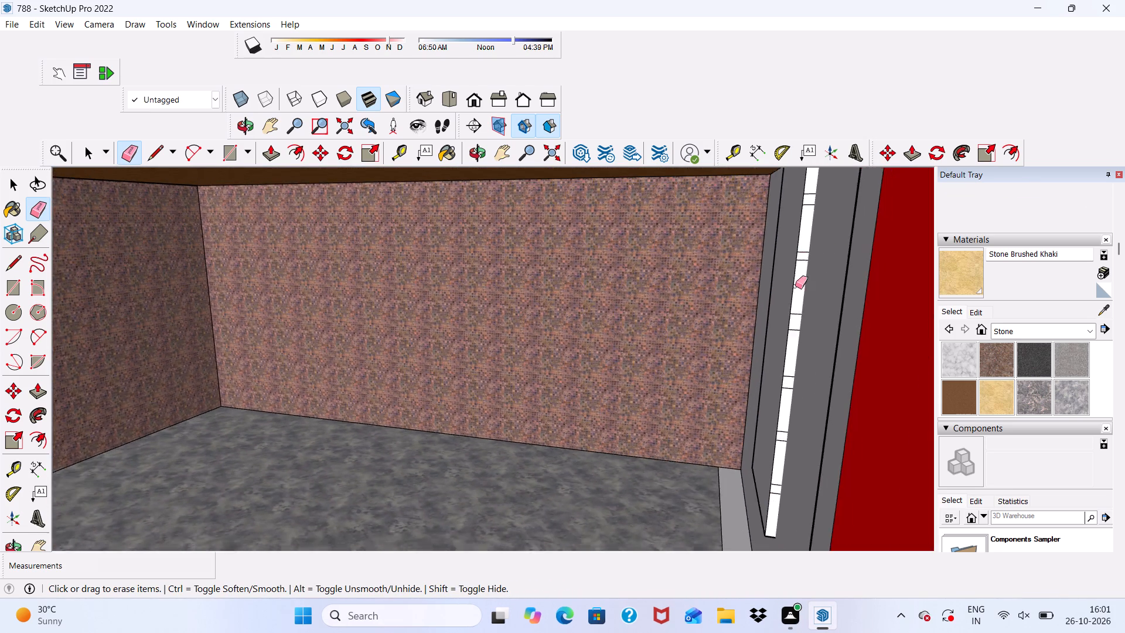
{"action": "scroll", "coordinate": [795, 286], "scroll_direction": "down", "scroll_amount": 1}
{"action": "scroll", "coordinate": [806, 241], "scroll_direction": "up", "scroll_amount": 11}
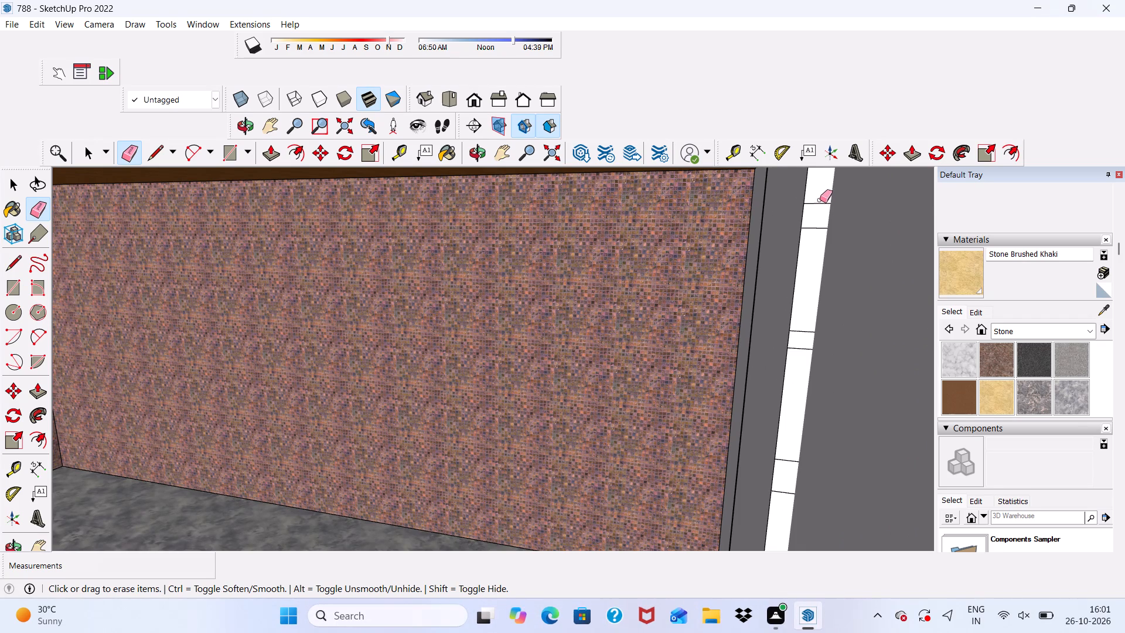
{"action": "left_click_drag", "start_coordinate": [820, 200], "coordinate": [820, 235]}
{"action": "scroll", "coordinate": [821, 256], "scroll_direction": "up", "scroll_amount": 2}
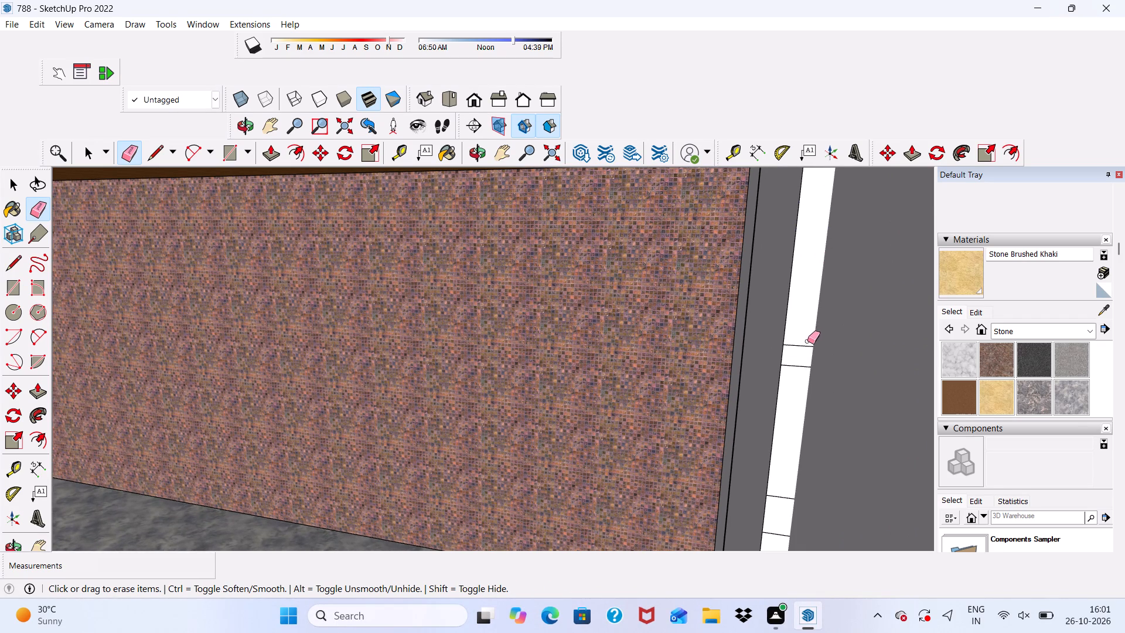
{"action": "left_click_drag", "start_coordinate": [800, 351], "coordinate": [800, 370]}
{"action": "left_click_drag", "start_coordinate": [799, 342], "coordinate": [804, 363]}
{"action": "scroll", "coordinate": [761, 264], "scroll_direction": "down", "scroll_amount": 10}
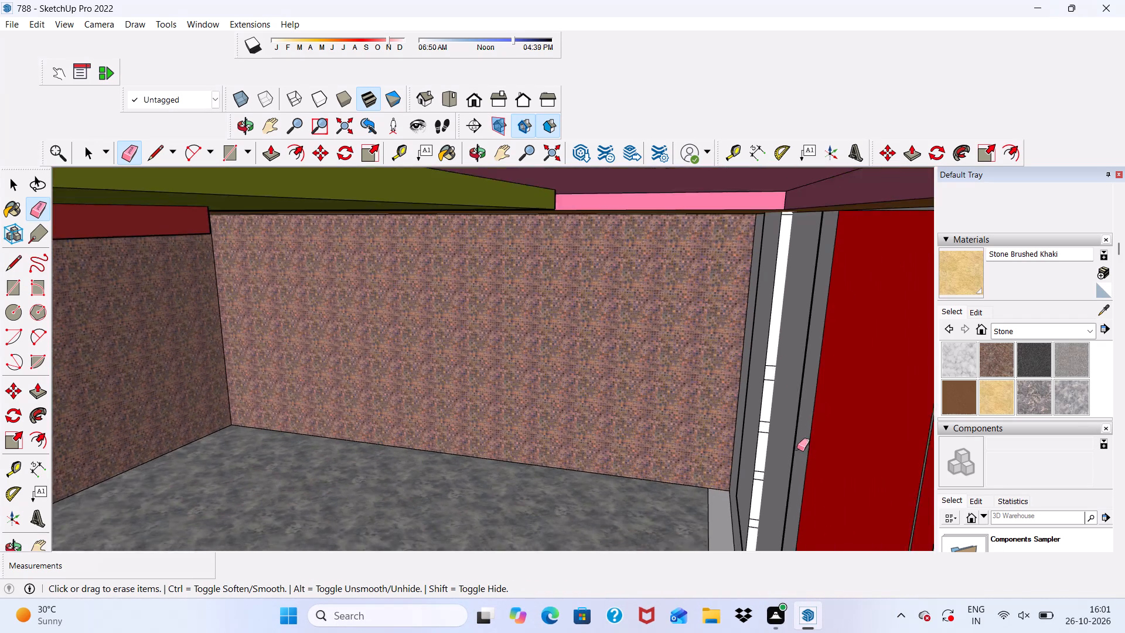
Erase the middle two pairs of short cross lines on the white vertical strip.
{"action": "scroll", "coordinate": [802, 447], "scroll_direction": "up", "scroll_amount": 4}
{"action": "scroll", "coordinate": [758, 366], "scroll_direction": "up", "scroll_amount": 15}
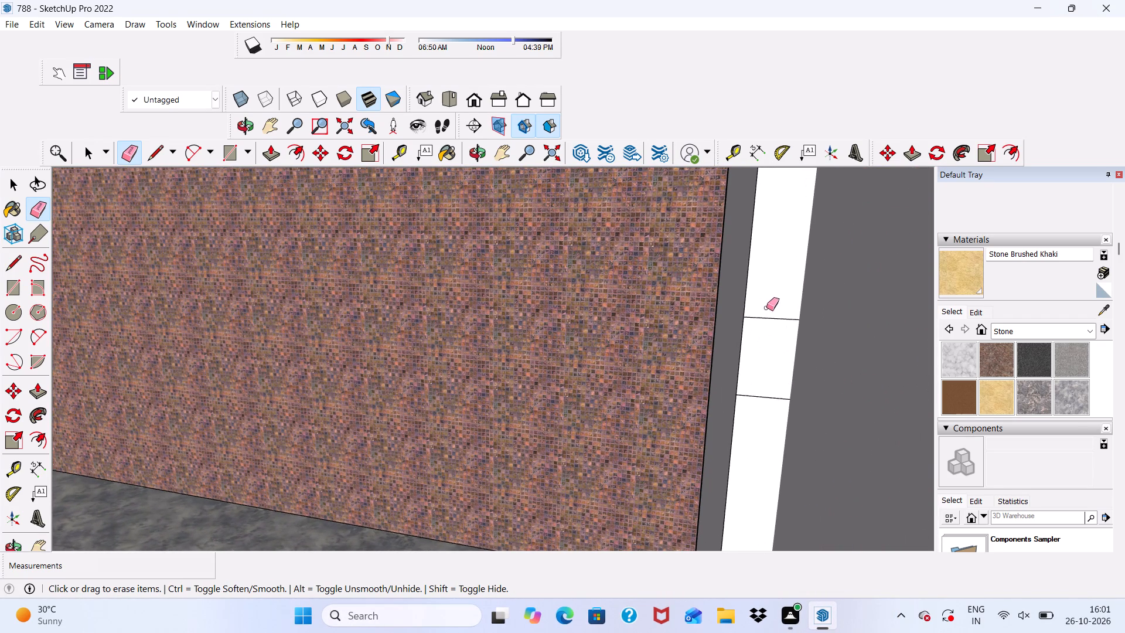
{"action": "left_click_drag", "start_coordinate": [767, 308], "coordinate": [765, 402]}
{"action": "scroll", "coordinate": [757, 267], "scroll_direction": "down", "scroll_amount": 10}
{"action": "scroll", "coordinate": [785, 506], "scroll_direction": "up", "scroll_amount": 4}
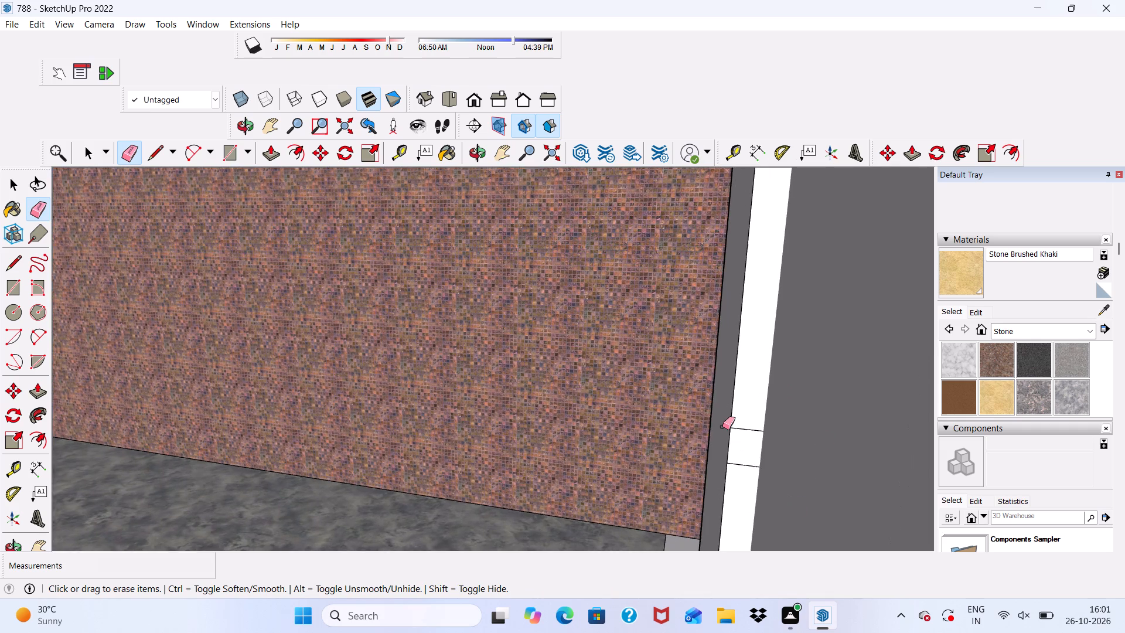
{"action": "scroll", "coordinate": [722, 427], "scroll_direction": "up", "scroll_amount": 5}
{"action": "left_click_drag", "start_coordinate": [762, 438], "coordinate": [762, 488]}
{"action": "left_click_drag", "start_coordinate": [765, 432], "coordinate": [755, 489]}
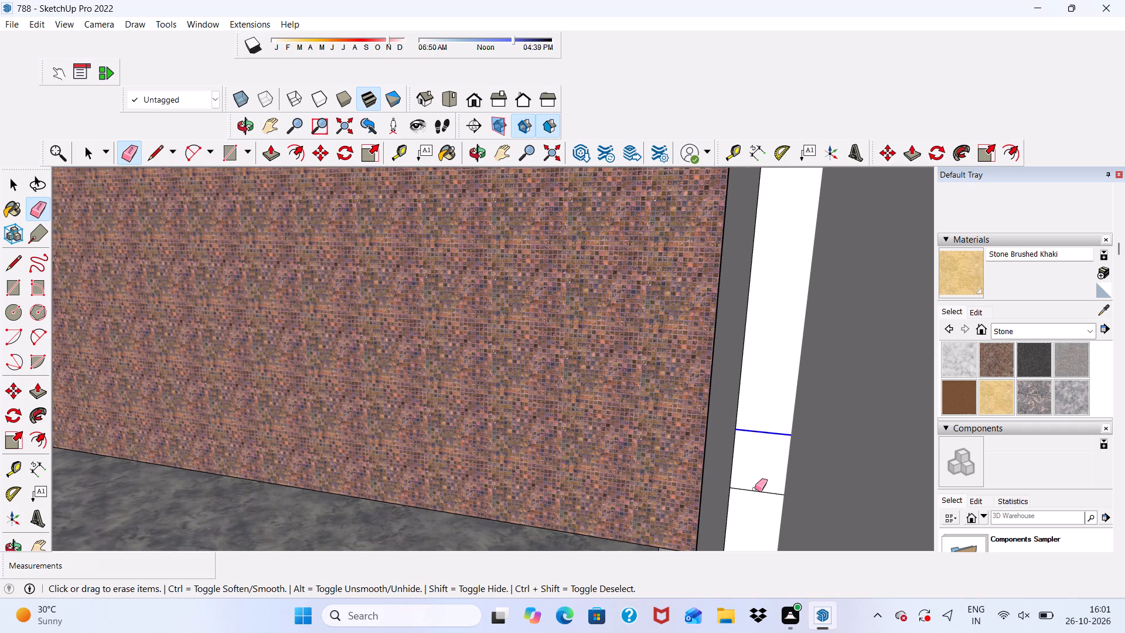
{"action": "left_click_drag", "start_coordinate": [755, 489], "coordinate": [761, 506]}
Erase the upper pair of the remaining short cross lines on the white vertical strip beside the red balcony frame.
{"action": "scroll", "coordinate": [644, 290], "scroll_direction": "down", "scroll_amount": 8}
{"action": "middle_click_drag", "start_coordinate": [673, 426], "coordinate": [746, 395]}
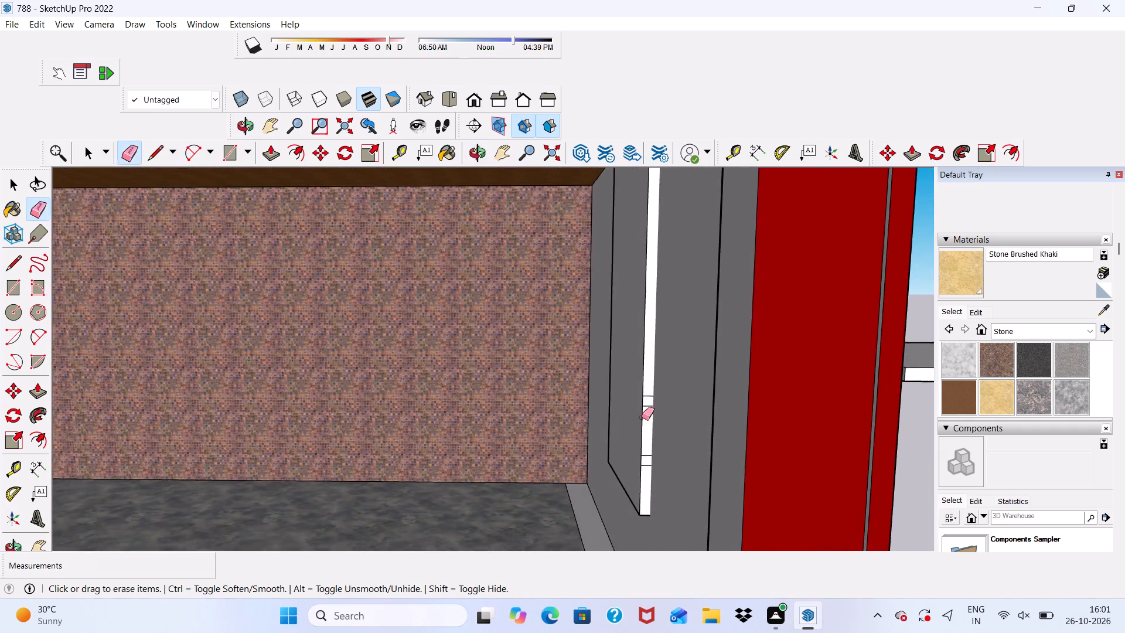
{"action": "scroll", "coordinate": [642, 417], "scroll_direction": "up", "scroll_amount": 8}
{"action": "left_click_drag", "start_coordinate": [643, 384], "coordinate": [650, 408]}
{"action": "left_click_drag", "start_coordinate": [657, 375], "coordinate": [654, 402]}
Erase the last short cross lines near the lower end of the white vertical strip.
{"action": "scroll", "coordinate": [675, 430], "scroll_direction": "down", "scroll_amount": 4}
{"action": "scroll", "coordinate": [671, 452], "scroll_direction": "up", "scroll_amount": 6}
{"action": "scroll", "coordinate": [646, 532], "scroll_direction": "down", "scroll_amount": 5}
{"action": "scroll", "coordinate": [646, 552], "scroll_direction": "up", "scroll_amount": 8}
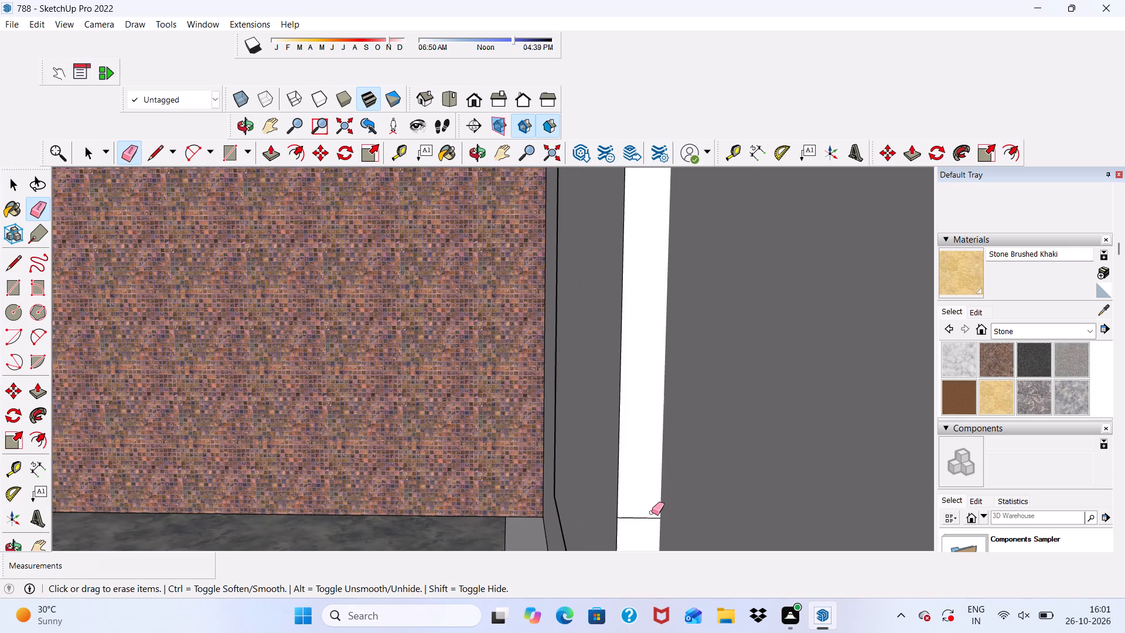
{"action": "left_click_drag", "start_coordinate": [649, 525], "coordinate": [645, 547]}
{"action": "scroll", "coordinate": [633, 478], "scroll_direction": "down", "scroll_amount": 5}
{"action": "scroll", "coordinate": [645, 485], "scroll_direction": "up", "scroll_amount": 6}
{"action": "left_click_drag", "start_coordinate": [640, 506], "coordinate": [633, 532]}
{"action": "scroll", "coordinate": [625, 454], "scroll_direction": "down", "scroll_amount": 5}
{"action": "scroll", "coordinate": [640, 544], "scroll_direction": "up", "scroll_amount": 5}
{"action": "left_click_drag", "start_coordinate": [619, 512], "coordinate": [616, 546]}
Push/Pull the narrow recessed wall panel beside the mosaic-tiled wall 2 1/4" so it is flush with the surrounding wall.
{"action": "scroll", "coordinate": [618, 487], "scroll_direction": "down", "scroll_amount": 3}
{"action": "middle_click_drag", "start_coordinate": [618, 487], "coordinate": [741, 450]}
{"action": "left_click", "coordinate": [268, 147]}
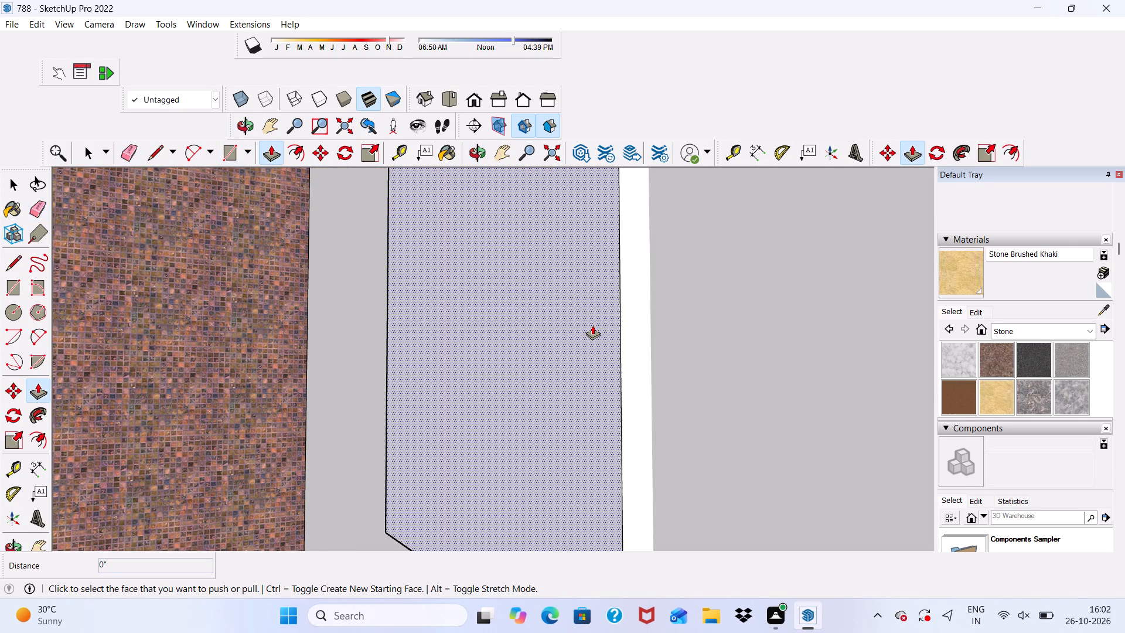
{"action": "left_click", "coordinate": [592, 325]}
{"action": "left_click", "coordinate": [630, 321]}
Erase the leftover panel outline on the wall beside the mosaic tiles: its long outer edge, bottom edge and lower inner segments.
{"action": "scroll", "coordinate": [445, 320], "scroll_direction": "down", "scroll_amount": 3}
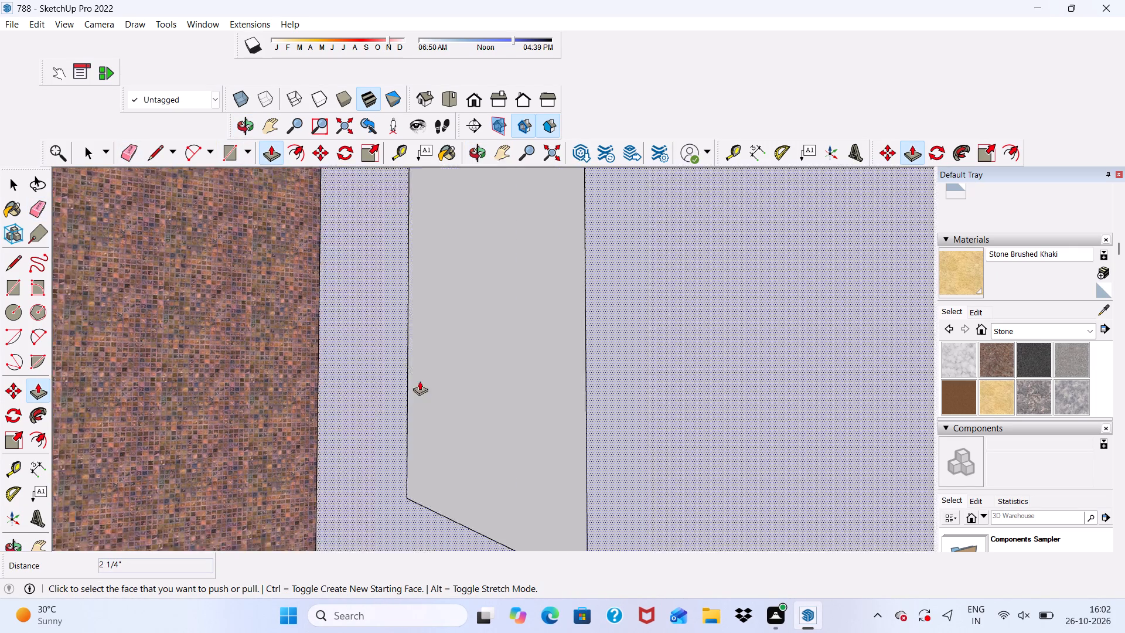
{"action": "scroll", "coordinate": [420, 381], "scroll_direction": "down", "scroll_amount": 6}
{"action": "middle_click_drag", "start_coordinate": [520, 407], "coordinate": [213, 377]}
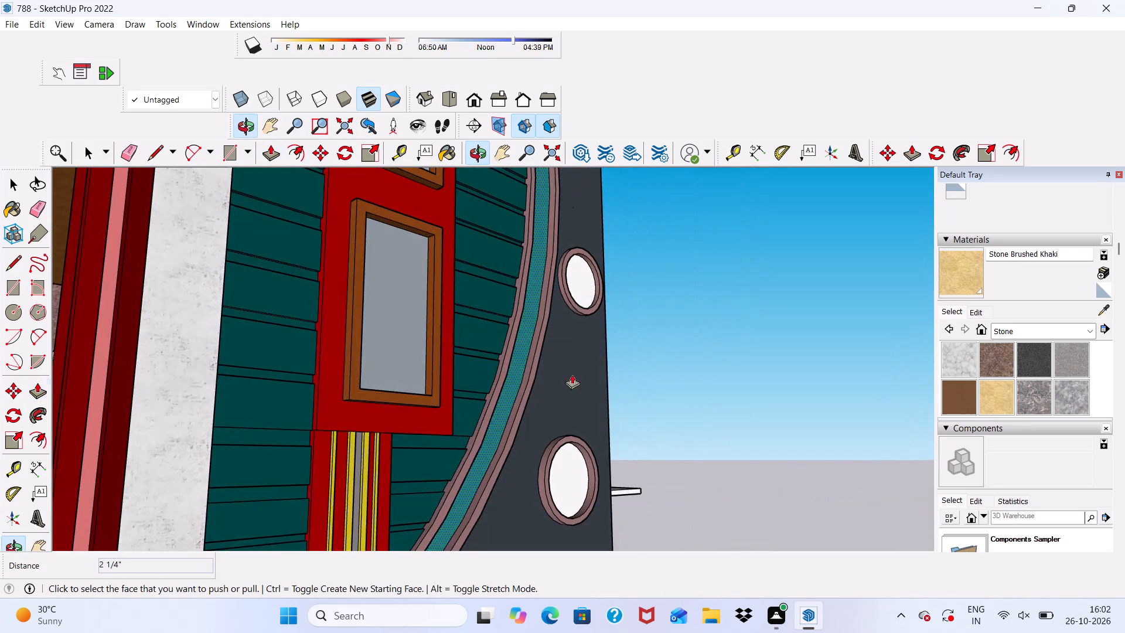
{"action": "middle_click_drag", "start_coordinate": [555, 386], "coordinate": [777, 388]}
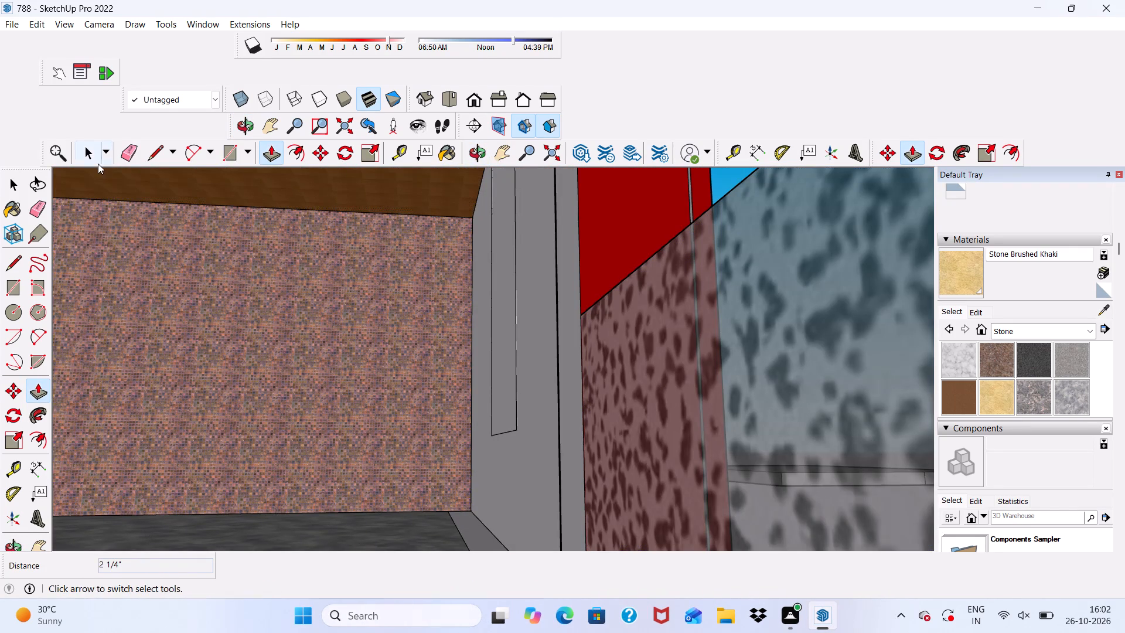
{"action": "left_click", "coordinate": [126, 146]}
{"action": "scroll", "coordinate": [374, 277], "scroll_direction": "up", "scroll_amount": 3}
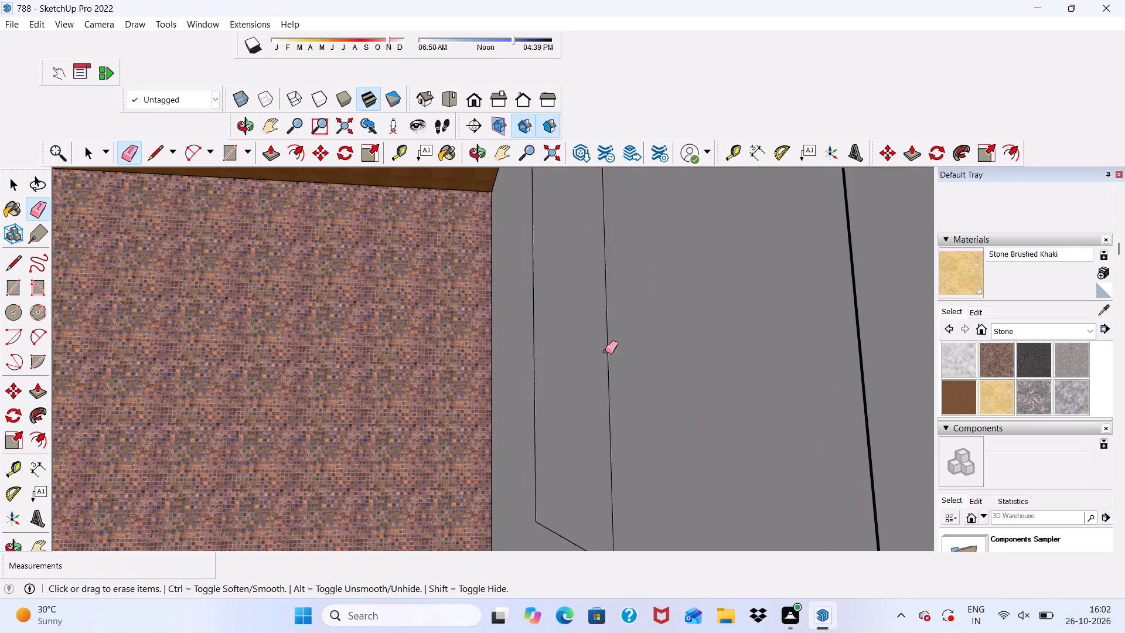
{"action": "left_click_drag", "start_coordinate": [608, 349], "coordinate": [540, 375]}
{"action": "left_click_drag", "start_coordinate": [507, 352], "coordinate": [554, 407]}
{"action": "left_click_drag", "start_coordinate": [551, 525], "coordinate": [557, 546]}
{"action": "left_click_drag", "start_coordinate": [535, 438], "coordinate": [543, 420]}
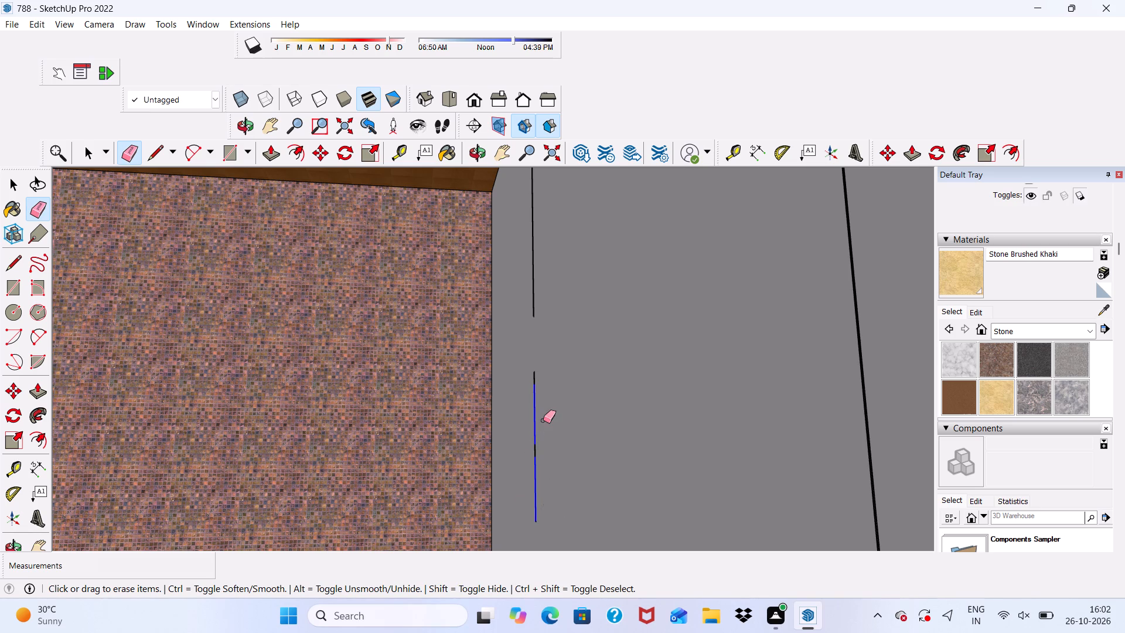
{"action": "left_click_drag", "start_coordinate": [543, 420], "coordinate": [526, 373]}
Erase the remaining upper segments and fragments of the vertical line on the wall beside the mosaic tiles.
{"action": "scroll", "coordinate": [526, 461], "scroll_direction": "down", "scroll_amount": 2}
{"action": "middle_click_drag", "start_coordinate": [532, 475], "coordinate": [272, 495]}
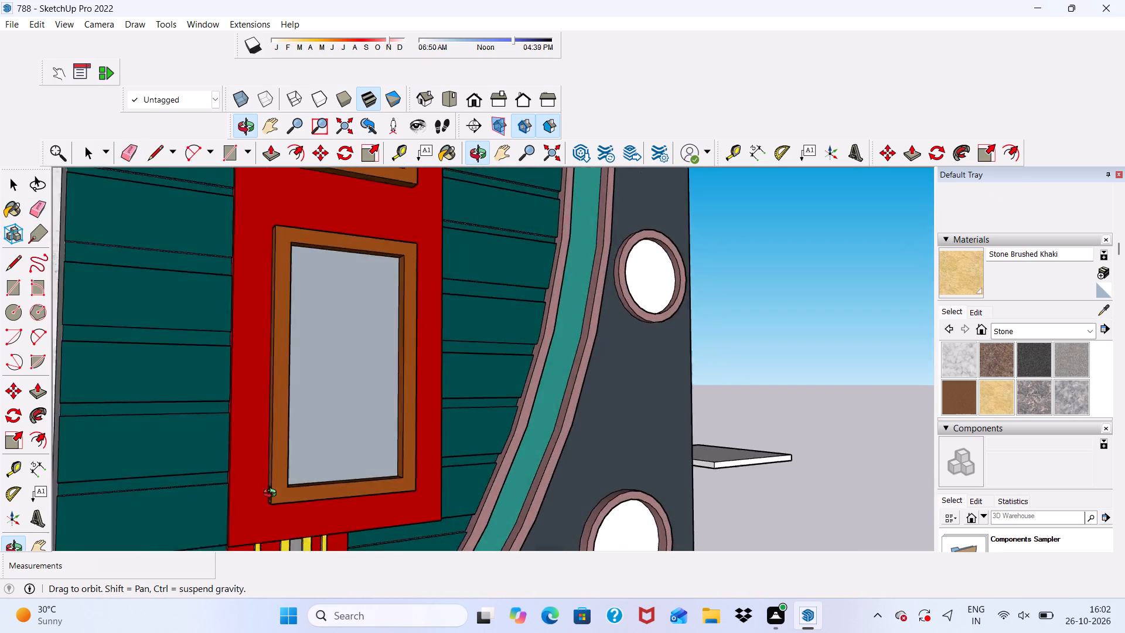
{"action": "middle_click_drag", "start_coordinate": [272, 495], "coordinate": [660, 522]}
{"action": "scroll", "coordinate": [559, 300], "scroll_direction": "up", "scroll_amount": 3}
{"action": "left_click_drag", "start_coordinate": [579, 281], "coordinate": [568, 401]}
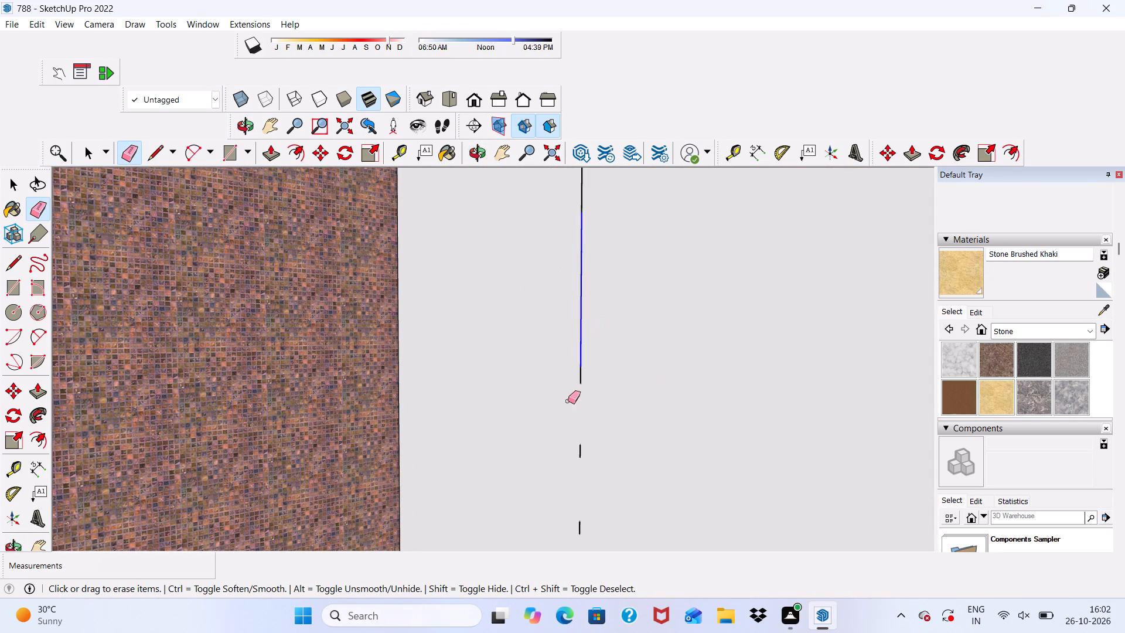
{"action": "left_click_drag", "start_coordinate": [568, 401], "coordinate": [578, 530]}
{"action": "left_click_drag", "start_coordinate": [579, 451], "coordinate": [582, 464]}
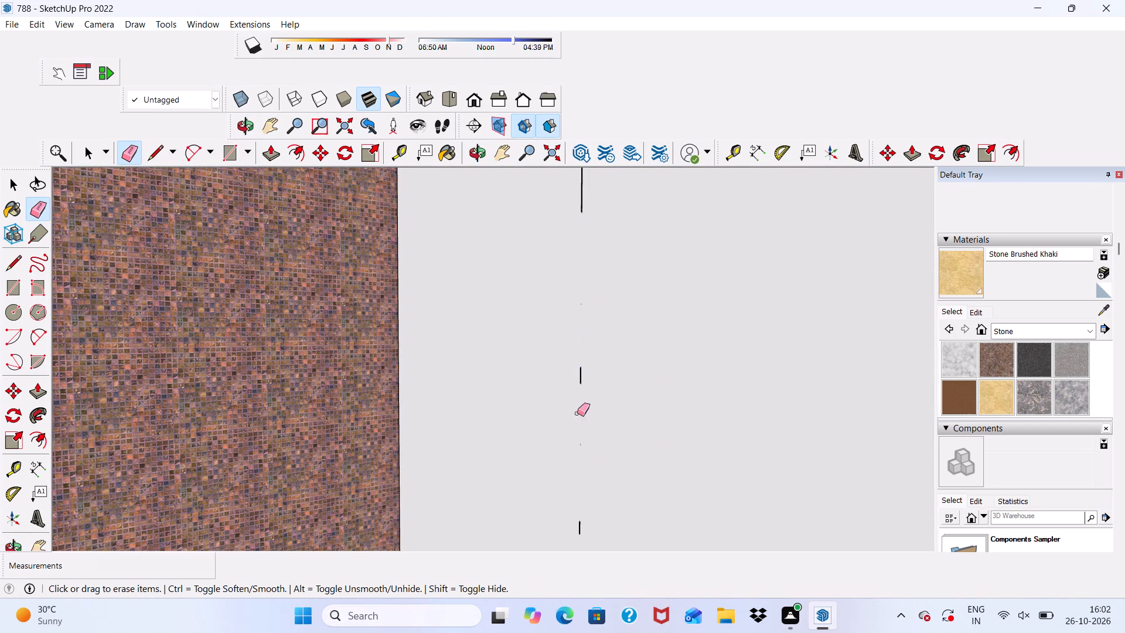
{"action": "left_click_drag", "start_coordinate": [580, 367], "coordinate": [577, 391]}
{"action": "scroll", "coordinate": [573, 413], "scroll_direction": "down", "scroll_amount": 3}
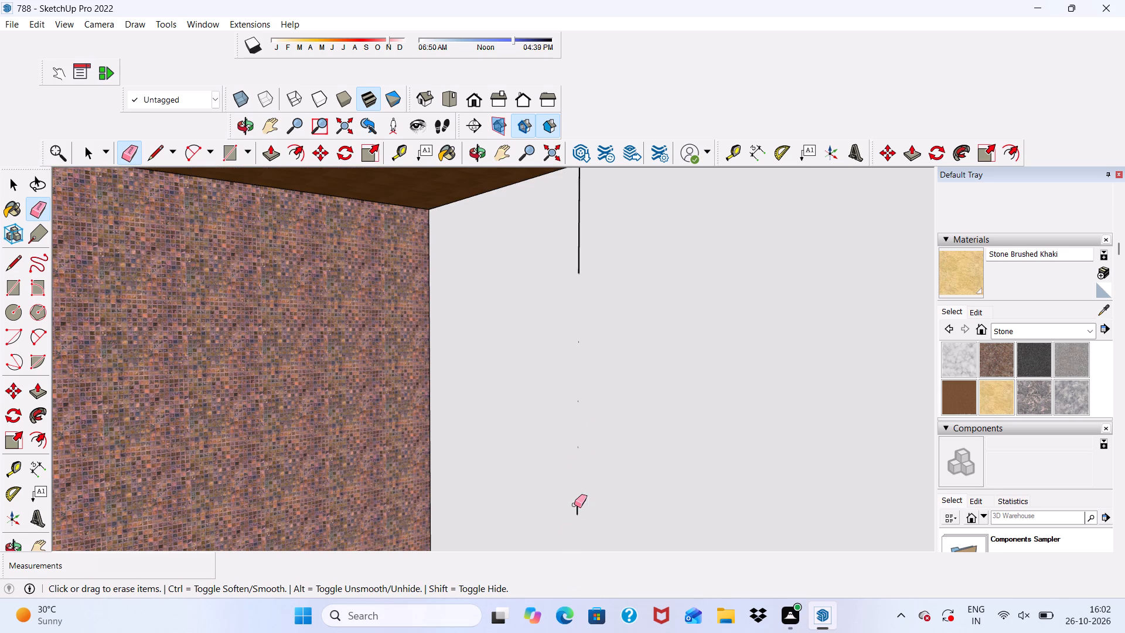
{"action": "left_click_drag", "start_coordinate": [574, 506], "coordinate": [579, 524]}
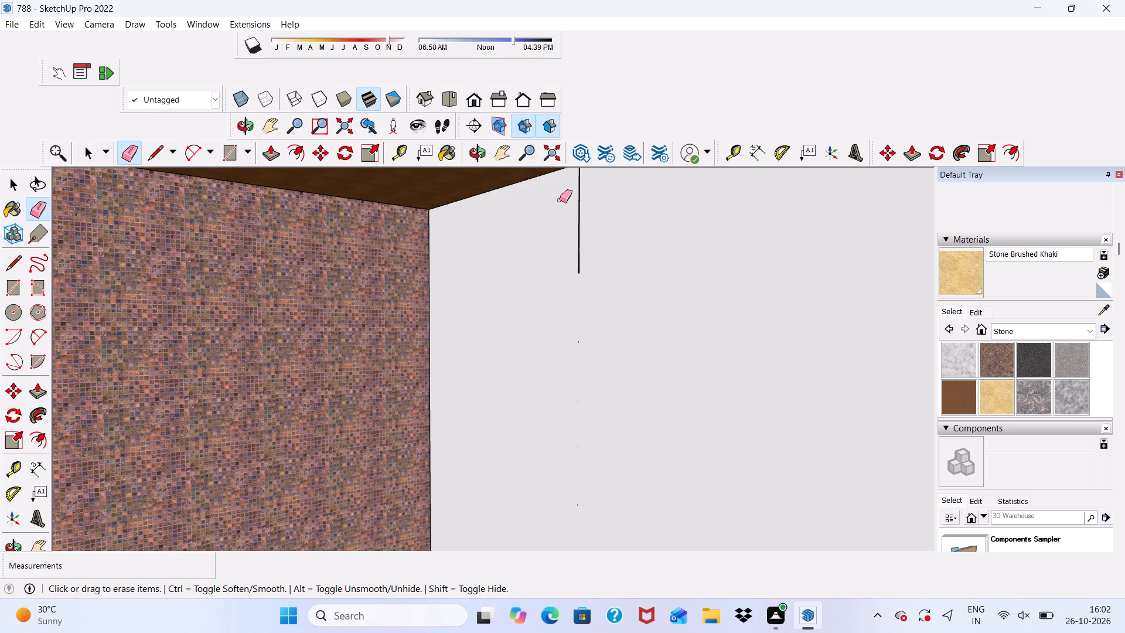
{"action": "left_click_drag", "start_coordinate": [577, 188], "coordinate": [583, 265]}
{"action": "left_click_drag", "start_coordinate": [583, 264], "coordinate": [582, 271]}
{"action": "left_click_drag", "start_coordinate": [582, 191], "coordinate": [581, 236]}
{"action": "scroll", "coordinate": [563, 235], "scroll_direction": "down", "scroll_amount": 4}
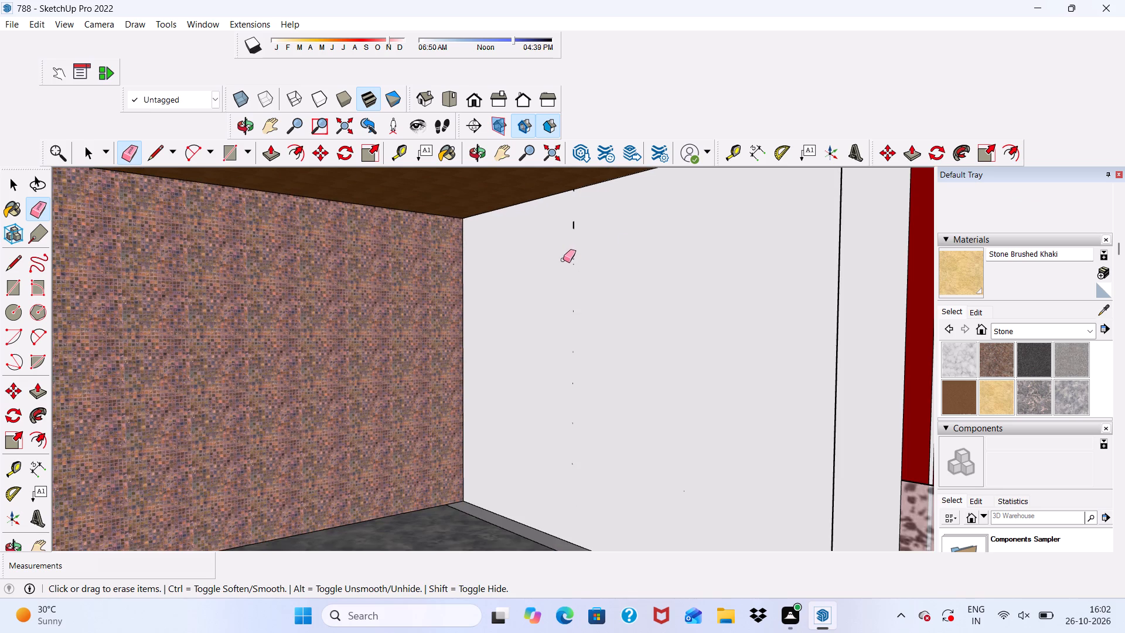
Examine the house's front facade, balcony and side wall from outside.
{"action": "scroll", "coordinate": [497, 166], "scroll_direction": "down", "scroll_amount": 5}
{"action": "middle_click_drag", "start_coordinate": [554, 234], "coordinate": [377, 290]}
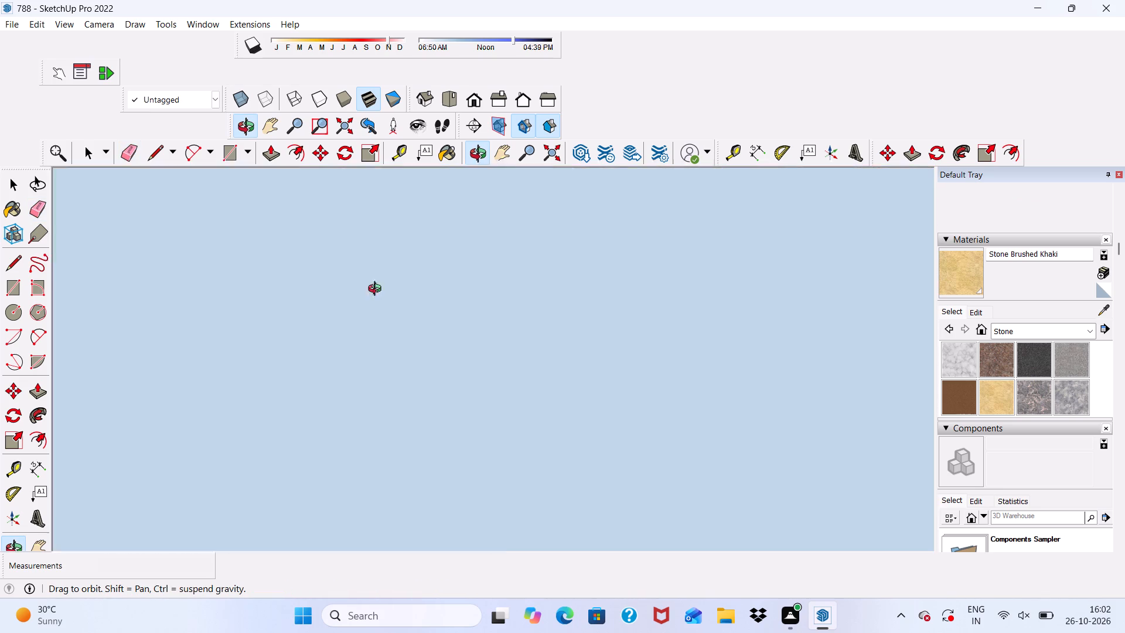
{"action": "middle_click_drag", "start_coordinate": [377, 290], "coordinate": [275, 298]}
{"action": "scroll", "coordinate": [274, 296], "scroll_direction": "up", "scroll_amount": 1}
{"action": "scroll", "coordinate": [282, 305], "scroll_direction": "down", "scroll_amount": 4}
{"action": "middle_click_drag", "start_coordinate": [401, 404], "coordinate": [111, 372]}
{"action": "scroll", "coordinate": [196, 296], "scroll_direction": "down", "scroll_amount": 4}
{"action": "middle_click_drag", "start_coordinate": [360, 421], "coordinate": [359, 414]}
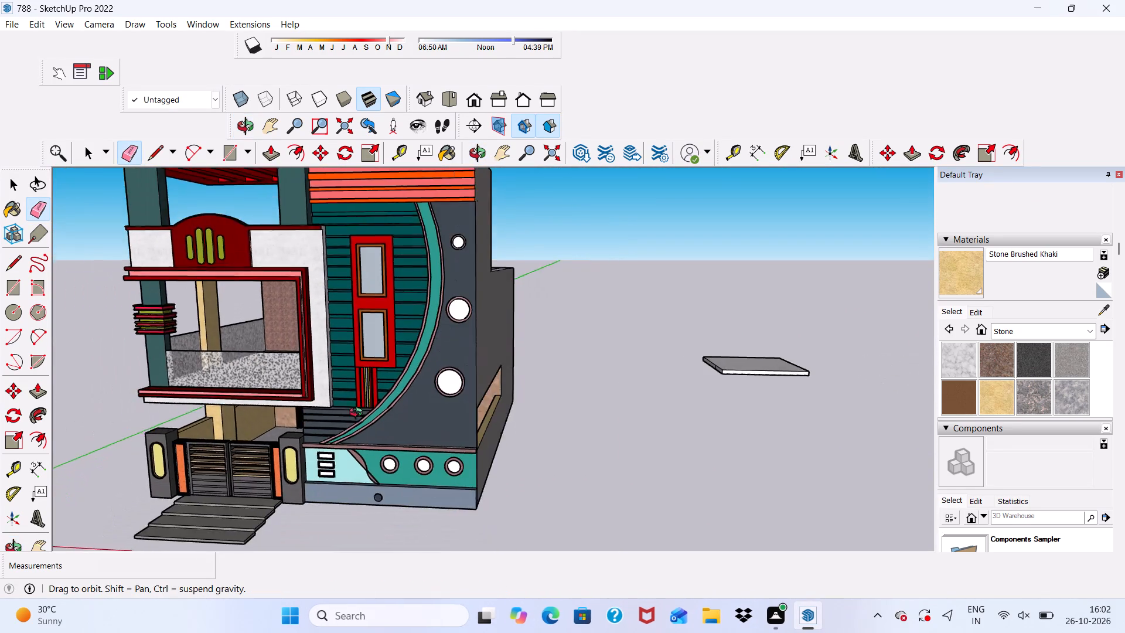
{"action": "middle_click_drag", "start_coordinate": [359, 414], "coordinate": [286, 355]}
{"action": "scroll", "coordinate": [286, 365], "scroll_direction": "up", "scroll_amount": 3}
{"action": "scroll", "coordinate": [442, 417], "scroll_direction": "up", "scroll_amount": 3}
{"action": "key", "text": "space"}
{"action": "scroll", "coordinate": [293, 345], "scroll_direction": "up", "scroll_amount": 1}
{"action": "scroll", "coordinate": [293, 343], "scroll_direction": "down", "scroll_amount": 4}
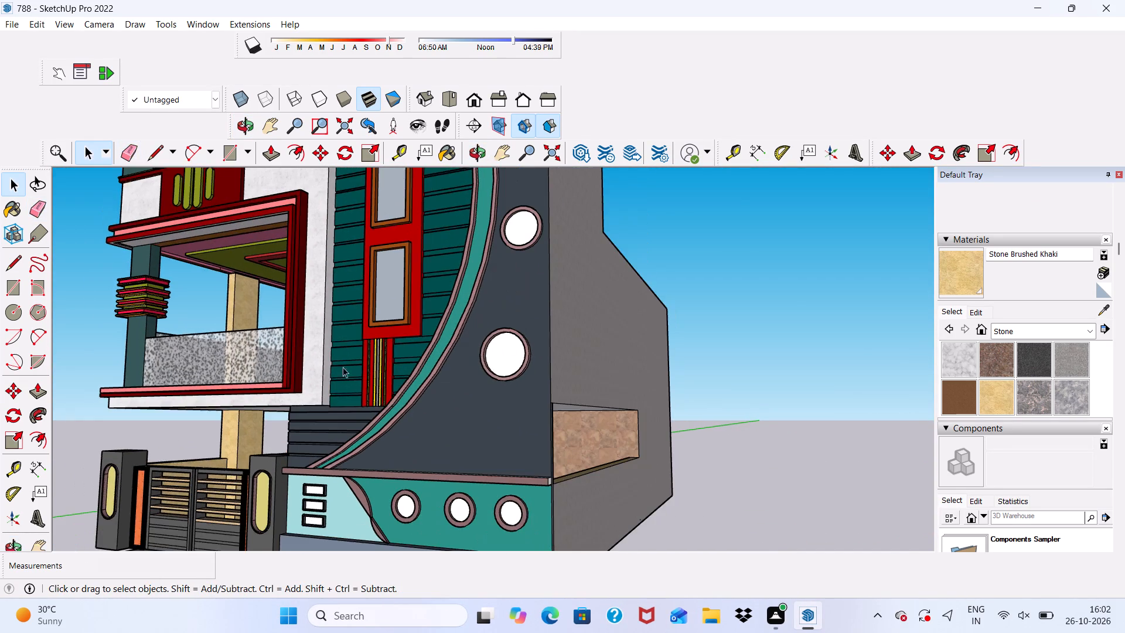
{"action": "scroll", "coordinate": [333, 358], "scroll_direction": "up", "scroll_amount": 1}
{"action": "middle_click_drag", "start_coordinate": [333, 358], "coordinate": [435, 383]}
{"action": "scroll", "coordinate": [445, 331], "scroll_direction": "down", "scroll_amount": 4}
{"action": "middle_click_drag", "start_coordinate": [492, 384], "coordinate": [350, 417]}
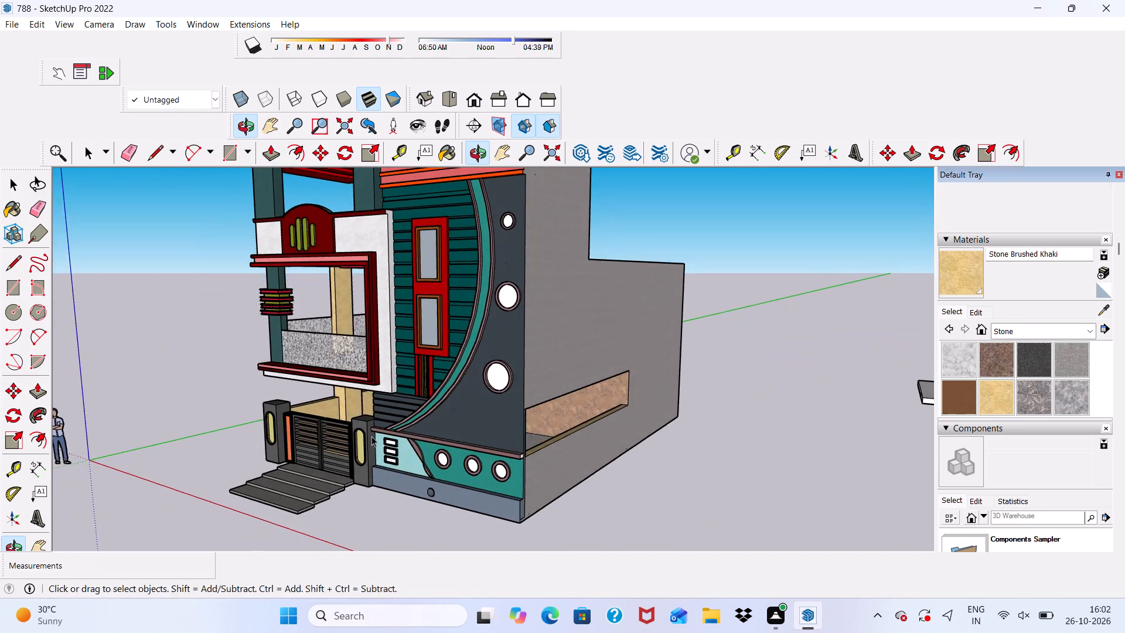
{"action": "middle_click_drag", "start_coordinate": [371, 436], "coordinate": [467, 439]}
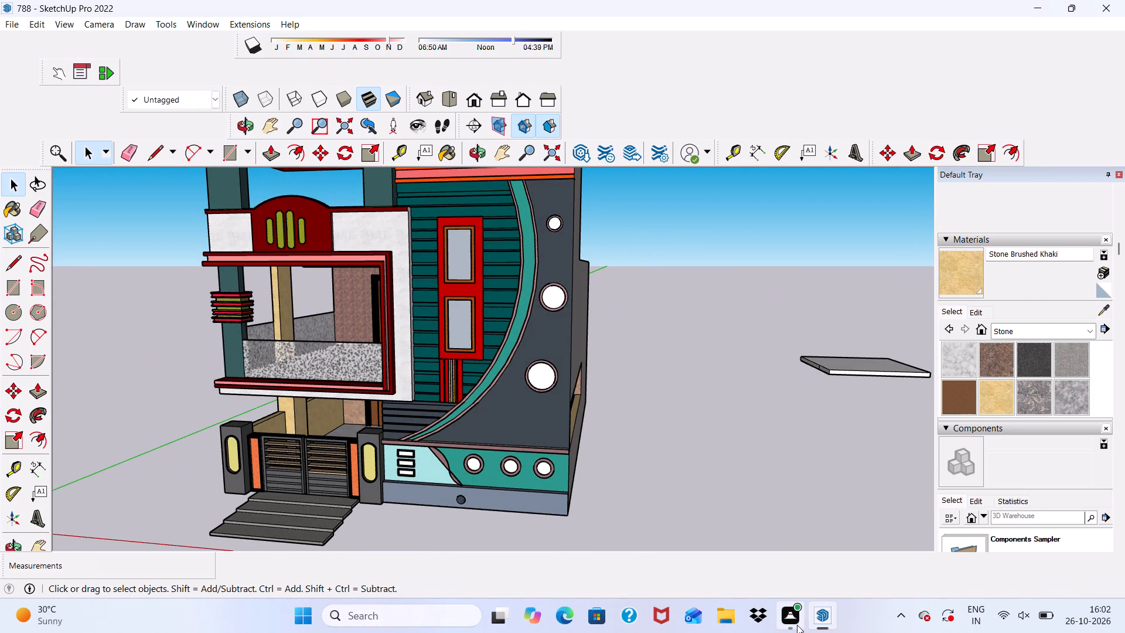
{"action": "left_click", "coordinate": [490, 508]}
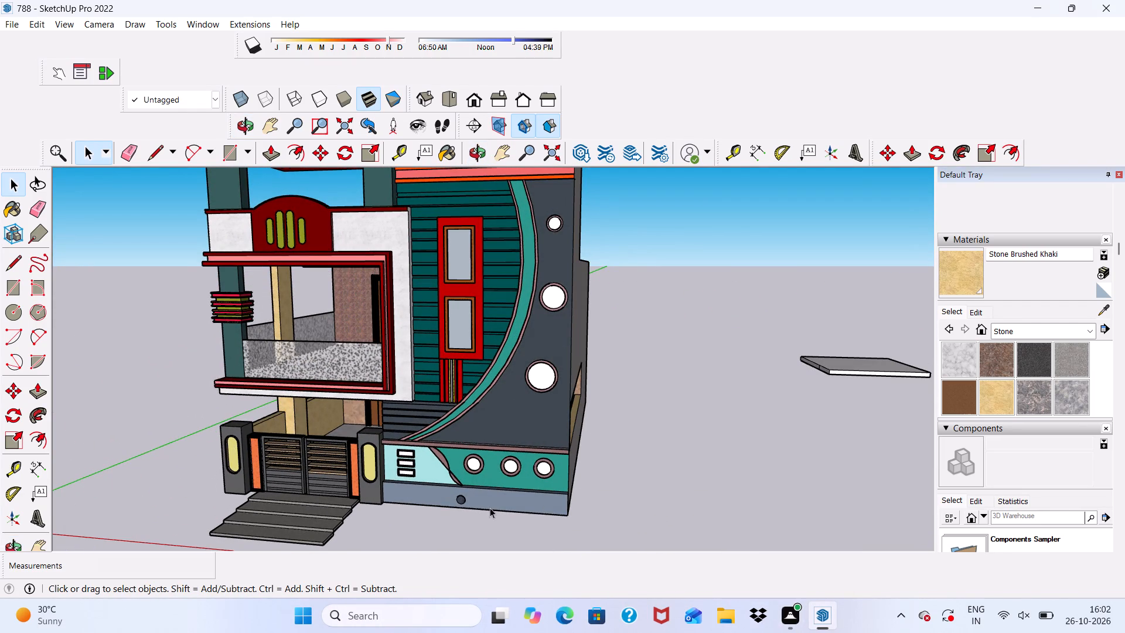